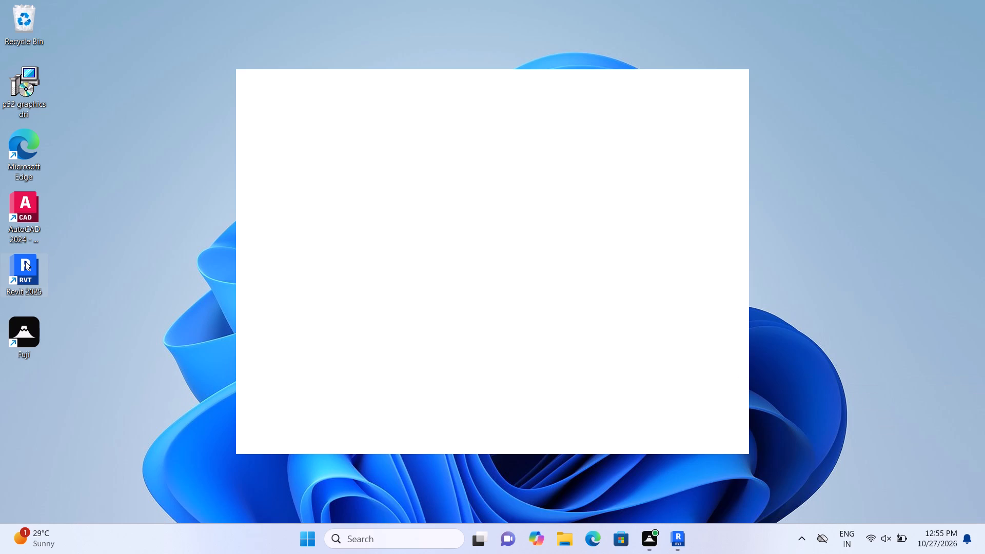
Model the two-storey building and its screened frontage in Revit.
Launch Revit 2025 from the desktop.
{"action": "double_click", "coordinate": [26, 268]}
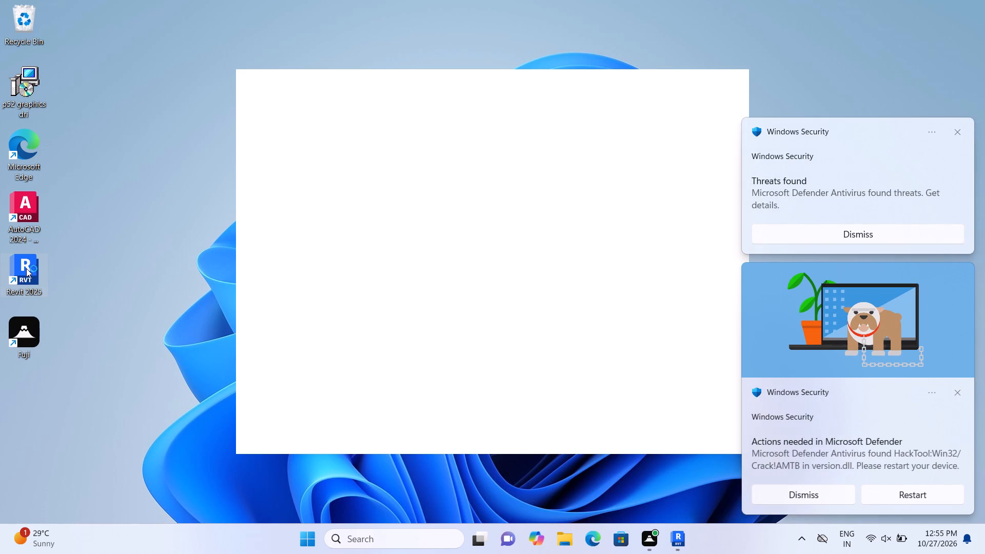
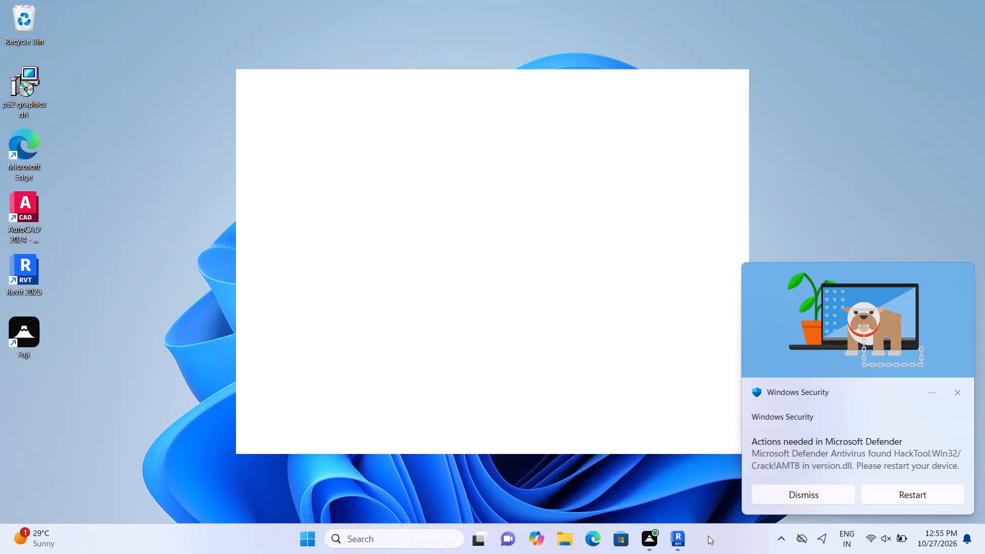
Check the open Revit 2025 startup windows and close the duplicate one.
{"action": "triple_click", "coordinate": [681, 539]}
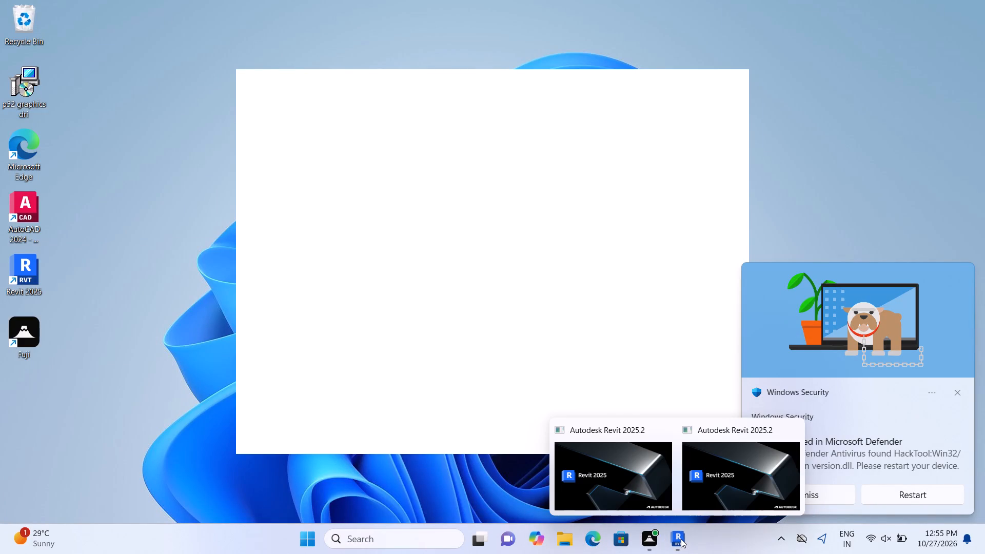
{"action": "left_click", "coordinate": [722, 488]}
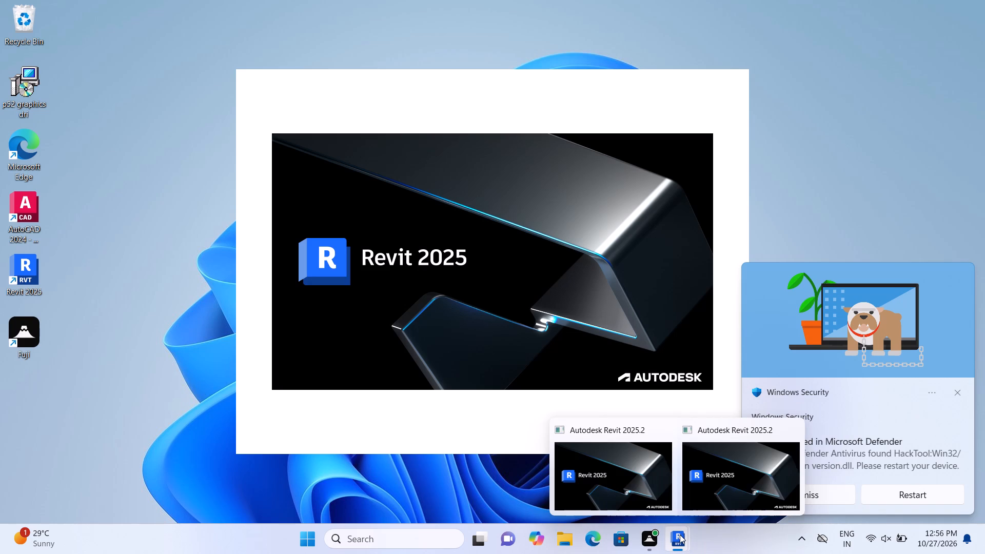
{"action": "double_click", "coordinate": [792, 431]}
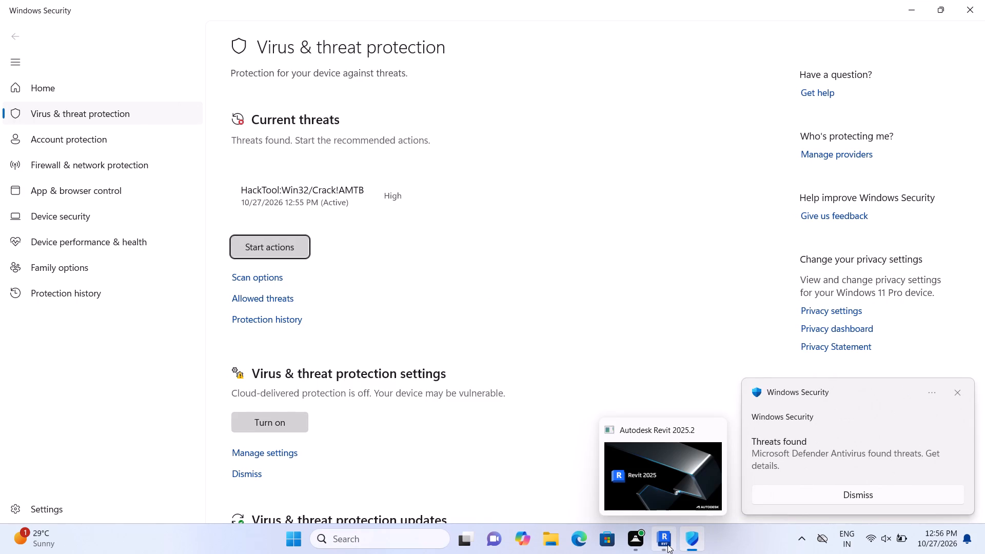
Try to switch from Windows Security back to the remaining Revit 2025 startup window.
{"action": "left_click", "coordinate": [667, 544]}
{"action": "left_click", "coordinate": [597, 312]}
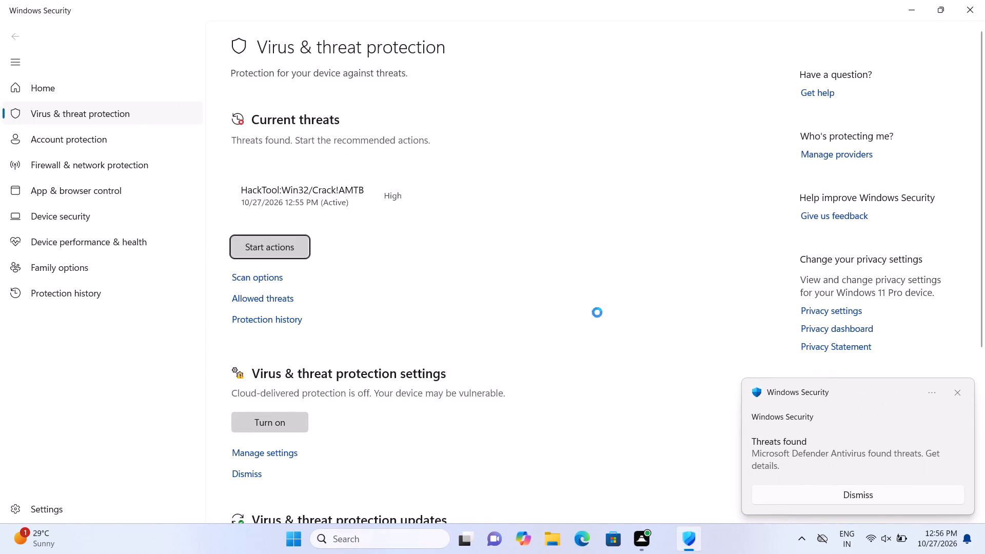
Dismiss the Windows Security "Threats found" notification.
{"action": "left_click", "coordinate": [958, 393]}
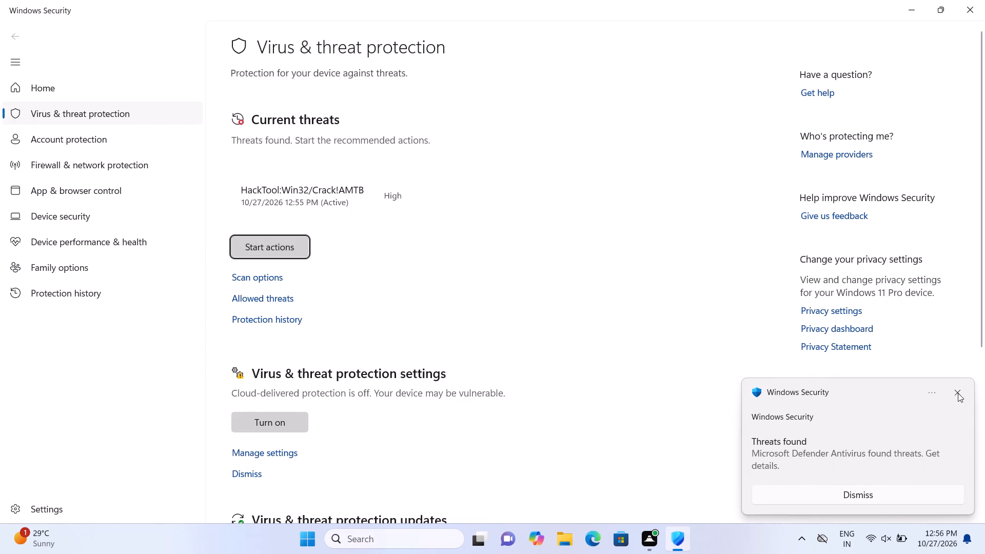
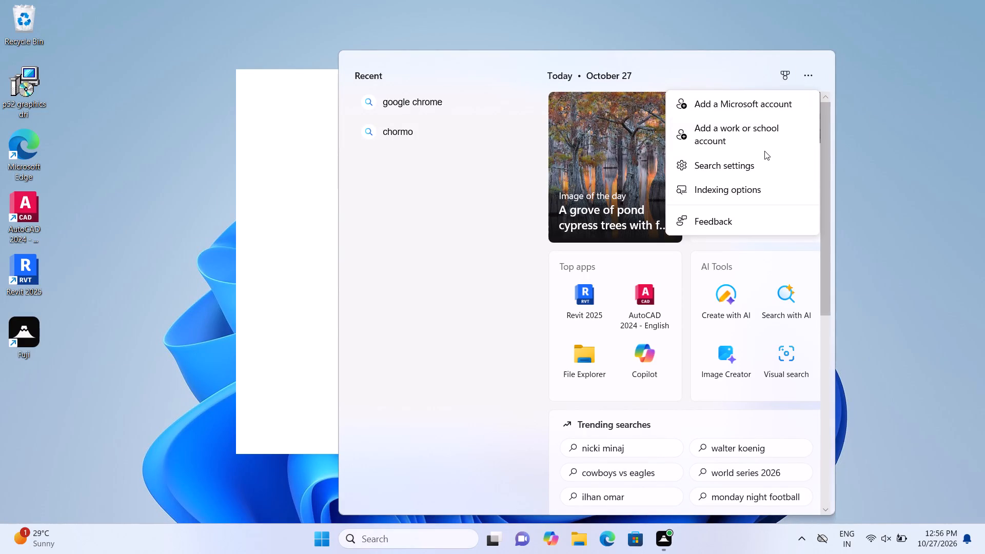
Open the Windows privacy and security settings and turn off Real-time protection in Windows Security's Virus & threat protection settings.
{"action": "double_click", "coordinate": [760, 170]}
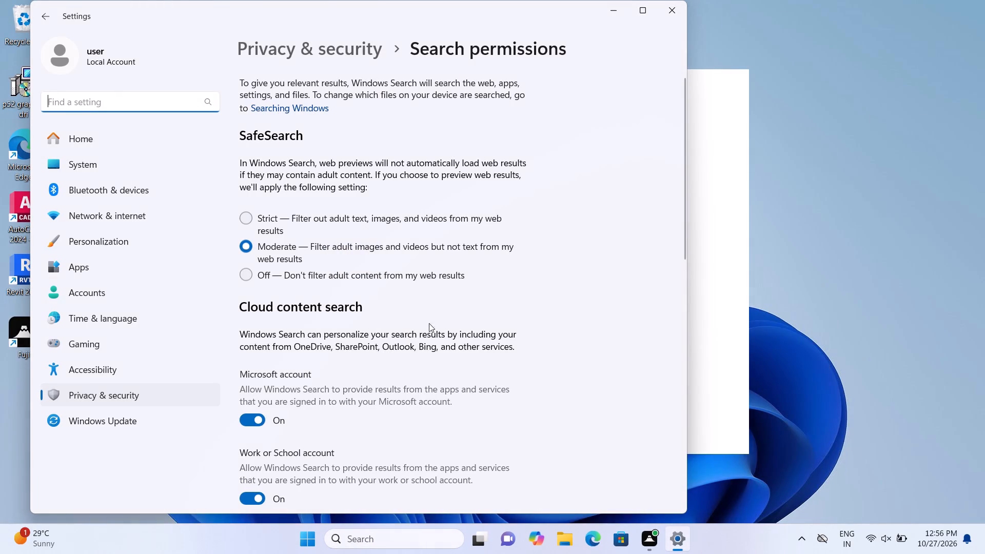
{"action": "left_click", "coordinate": [175, 393]}
{"action": "left_click", "coordinate": [652, 116]}
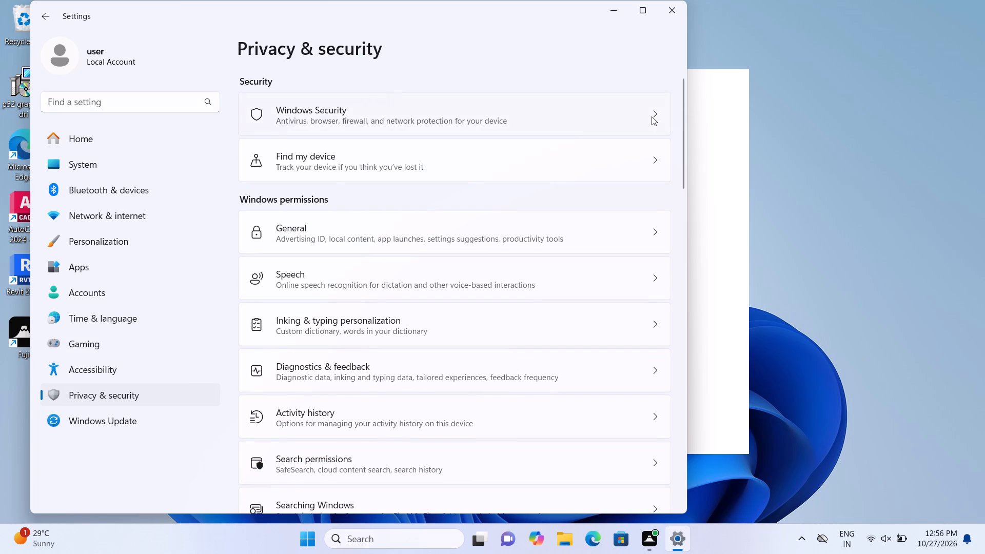
{"action": "left_click", "coordinate": [417, 201]}
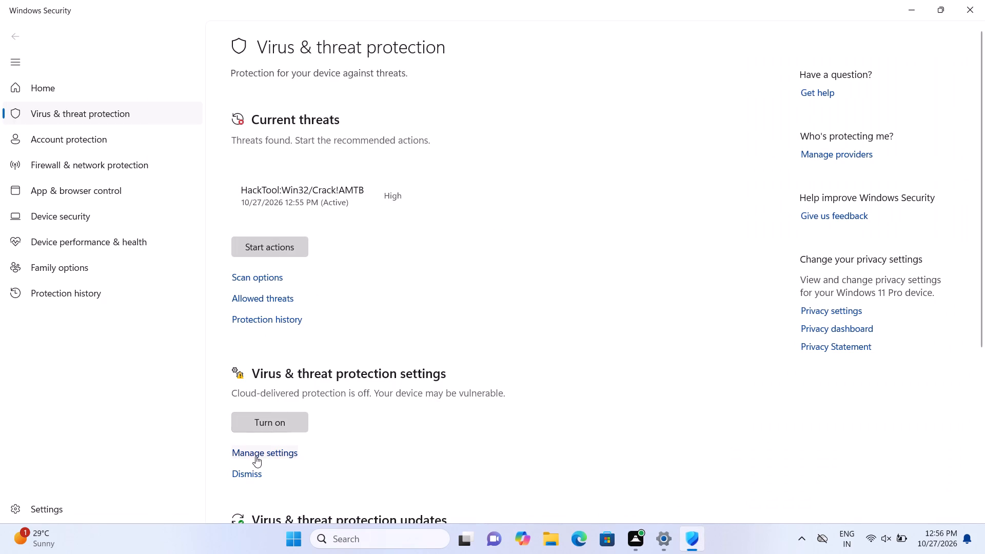
{"action": "left_click", "coordinate": [255, 456]}
{"action": "left_click", "coordinate": [238, 205]}
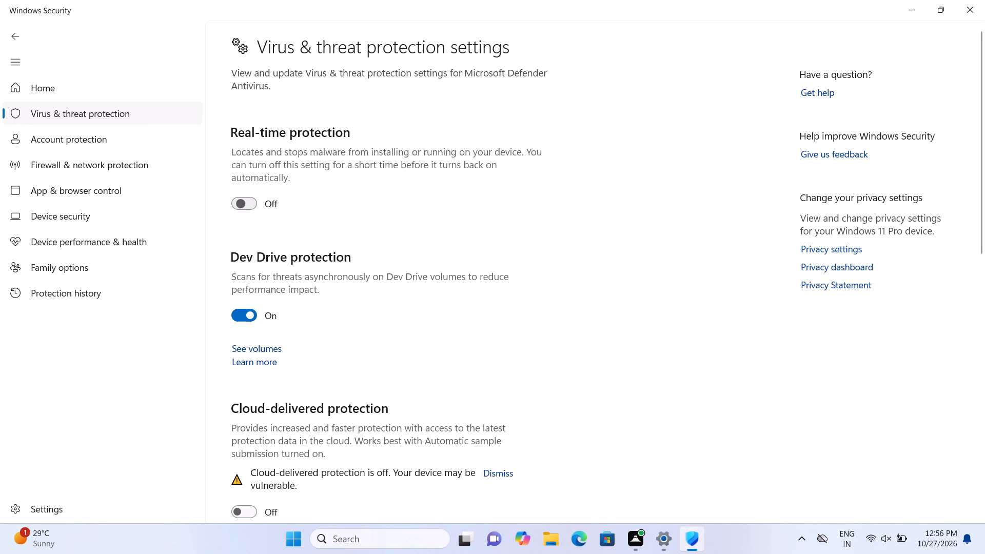
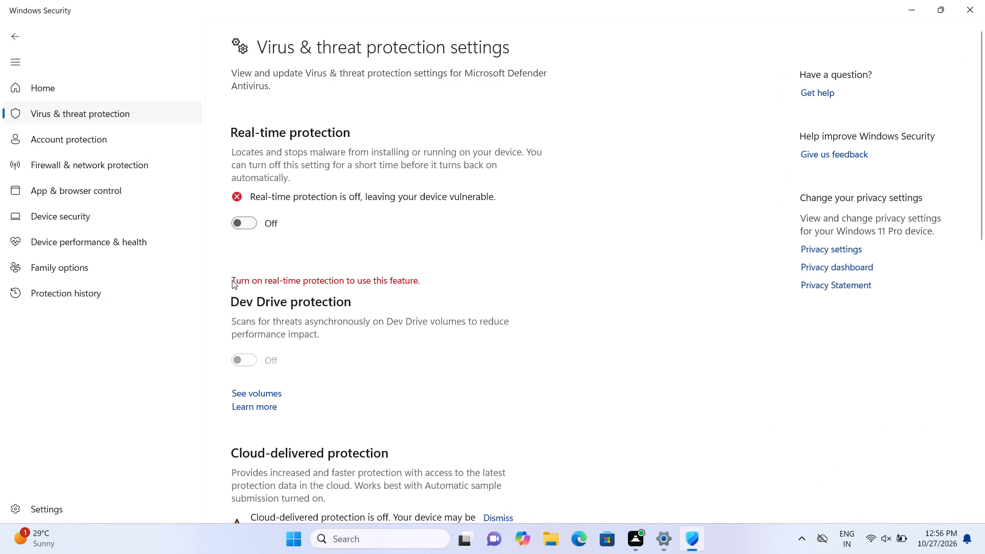
Close the Windows Security window and dismiss the notification about turning on virus protection.
{"action": "left_click", "coordinate": [977, 5]}
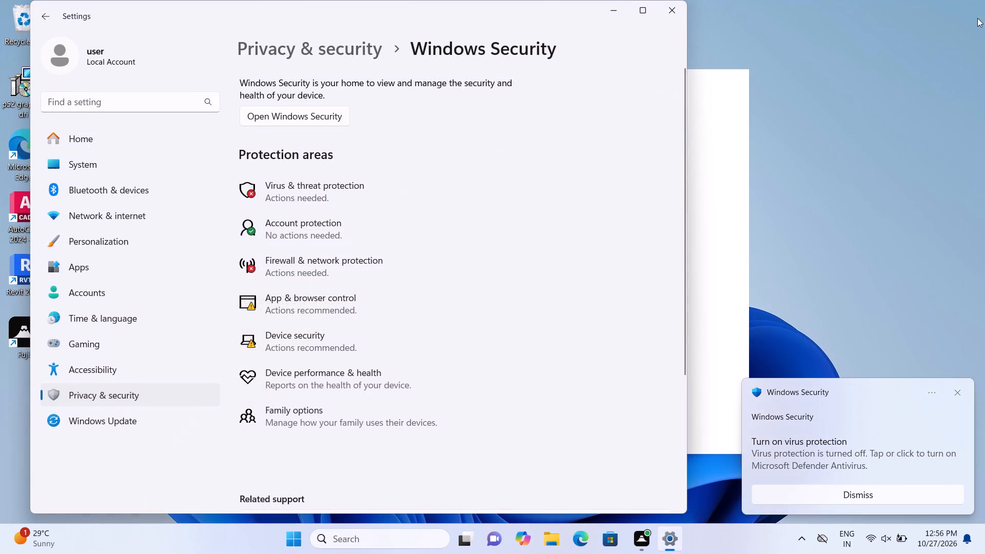
{"action": "left_click", "coordinate": [959, 392]}
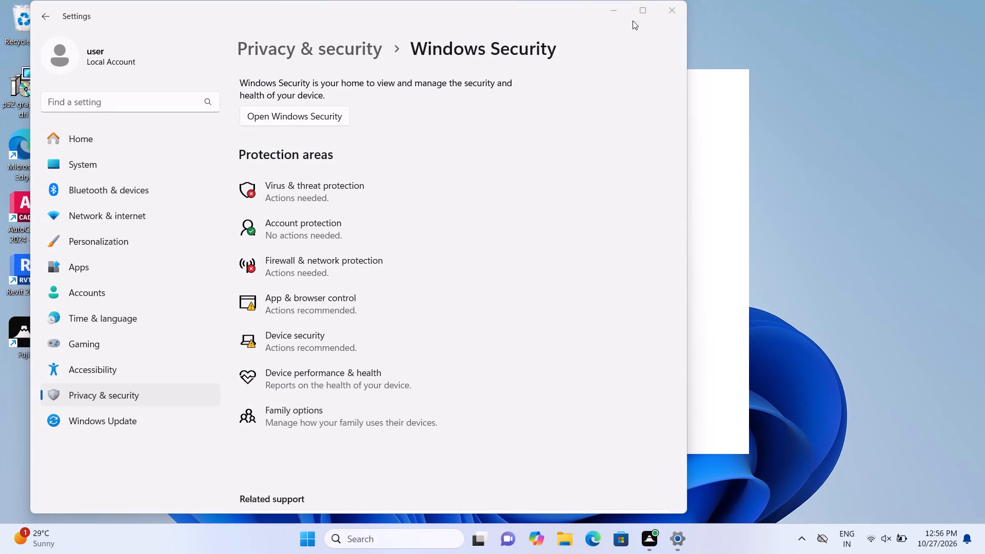
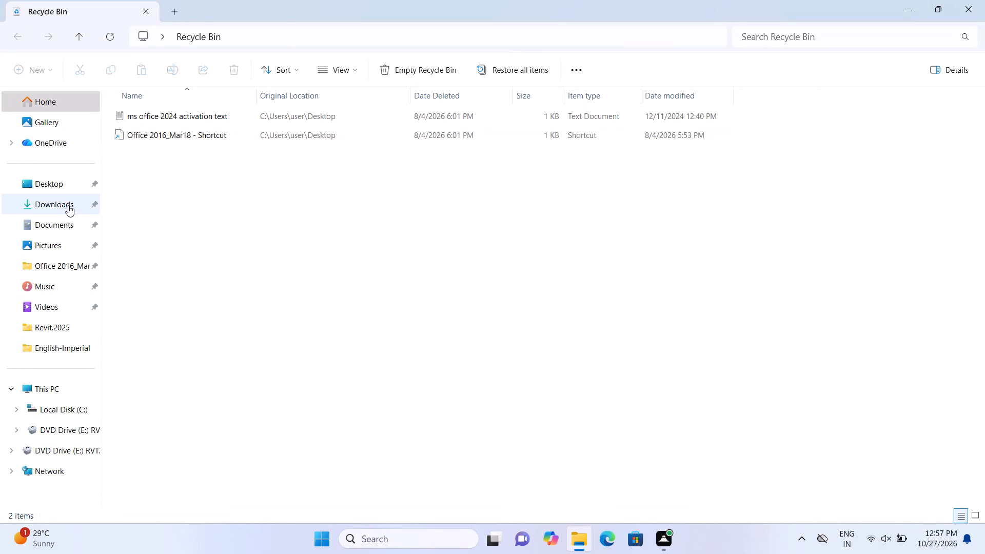
Open the Autodesk.Revit.2025.2.Multilingual disc image from the Revit.2025 folder in Documents.
{"action": "left_click", "coordinate": [63, 219]}
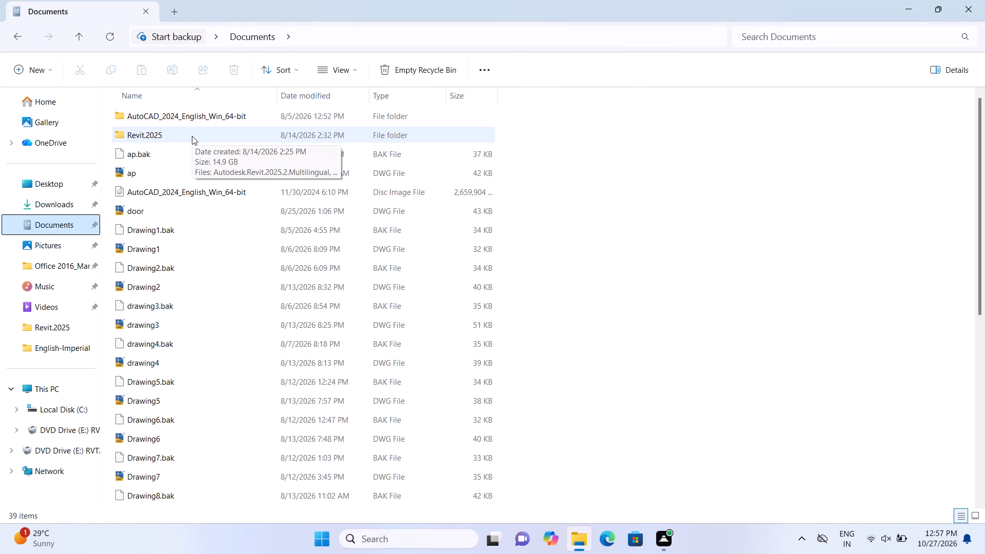
{"action": "double_click", "coordinate": [192, 136]}
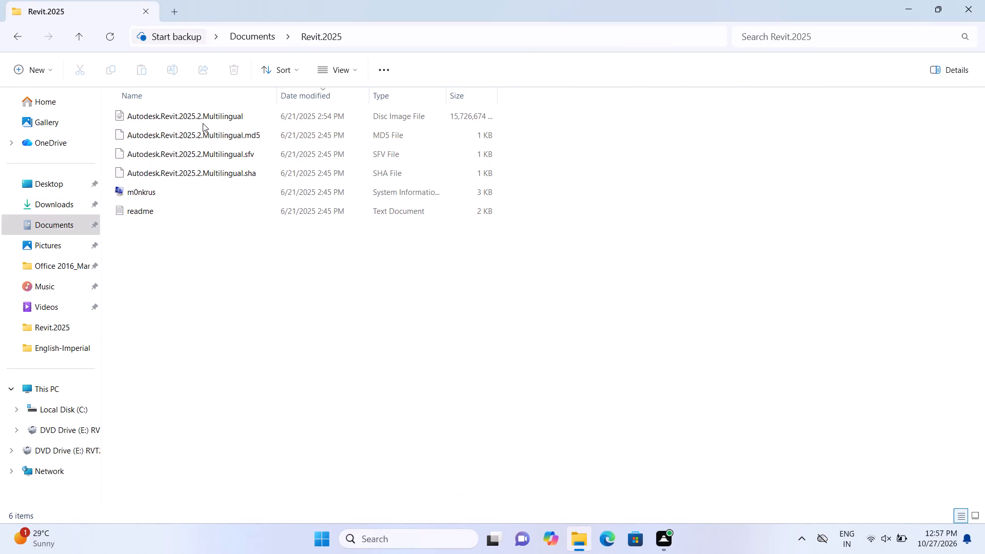
{"action": "double_click", "coordinate": [212, 113]}
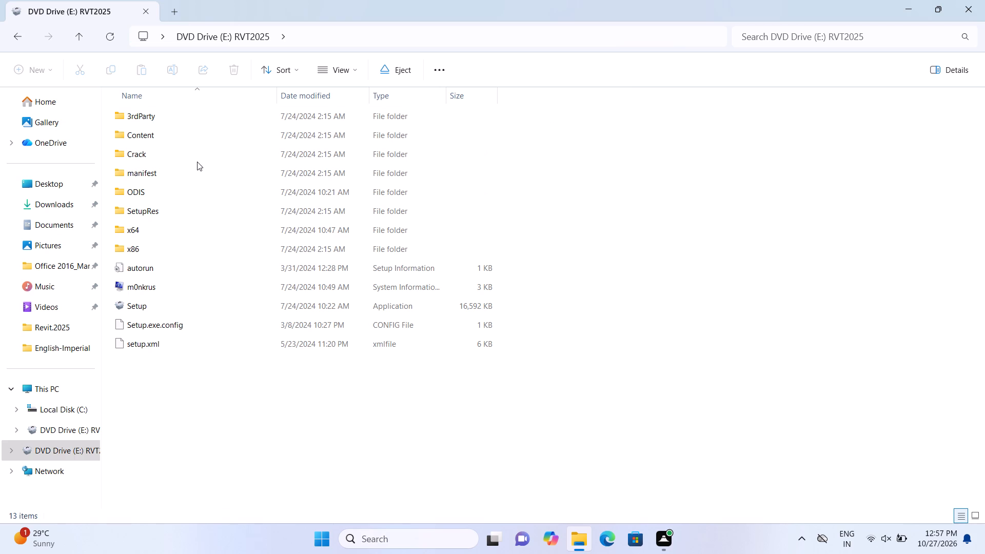
Launch the AdskNLM application from the Crack folder on the RVT2025 disc.
{"action": "triple_click", "coordinate": [200, 152]}
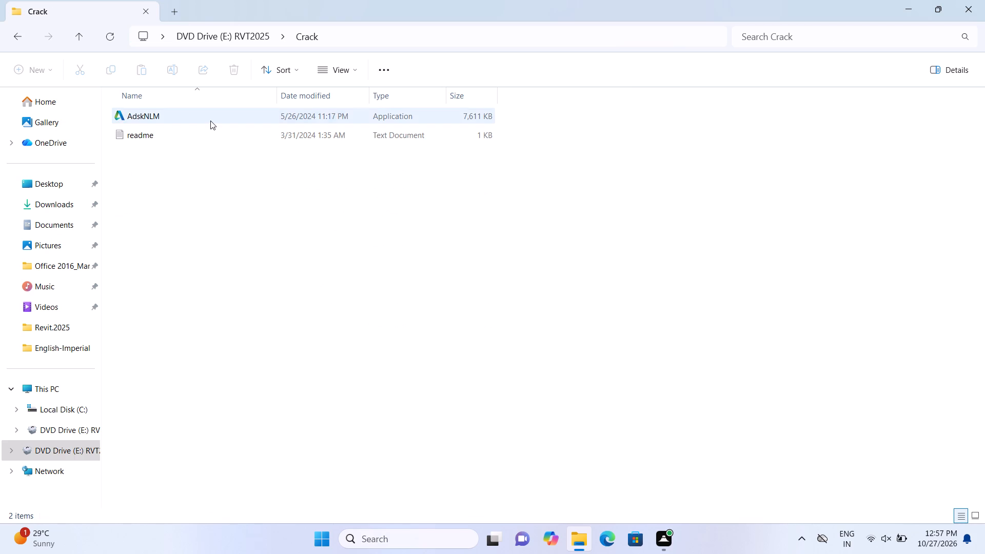
{"action": "triple_click", "coordinate": [210, 121]}
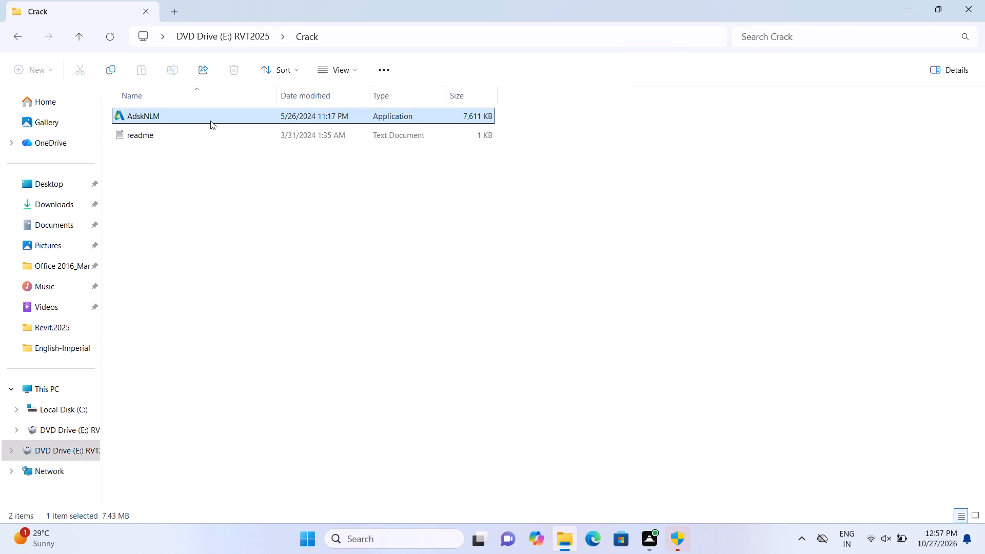
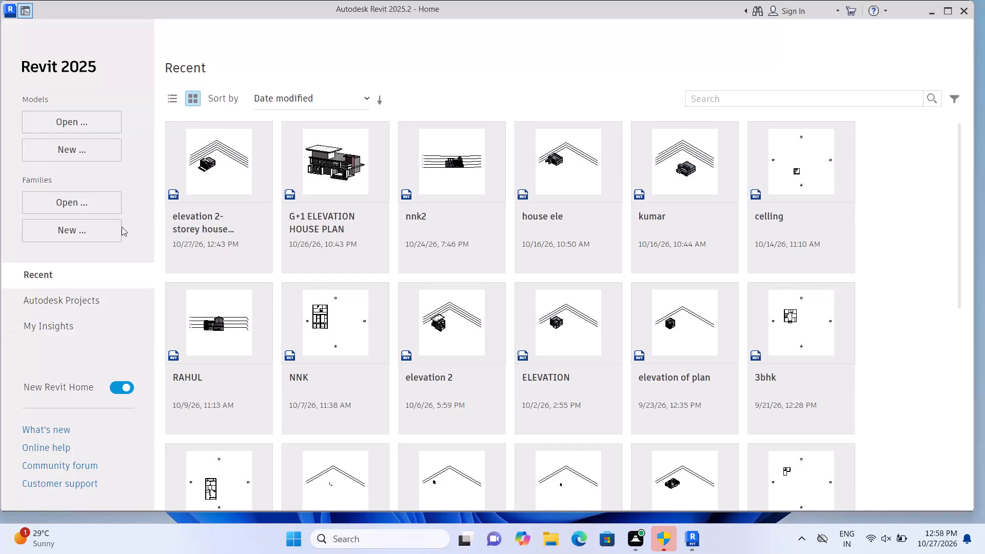
Create a new project from the default.rte template in the English-Imperial folder.
{"action": "left_click", "coordinate": [104, 150]}
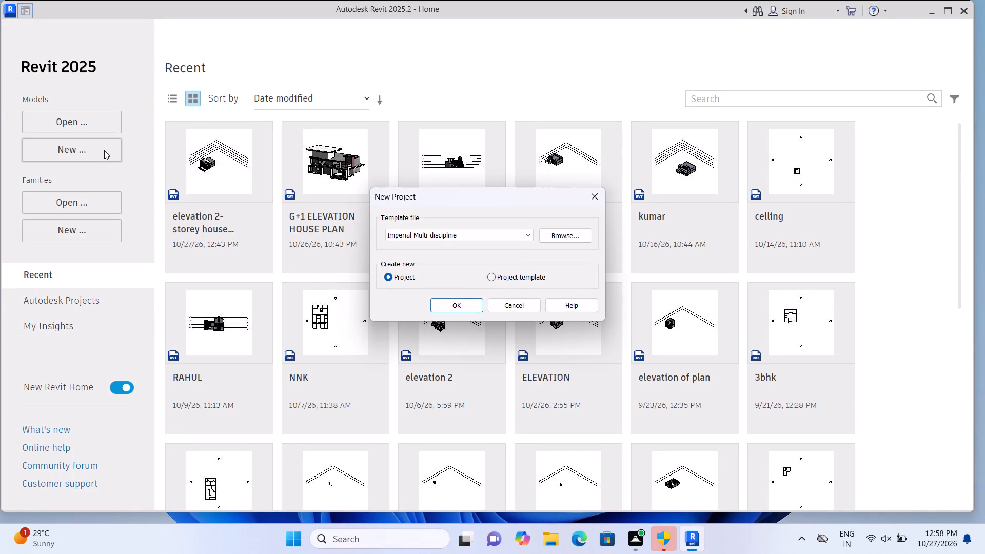
{"action": "double_click", "coordinate": [563, 241]}
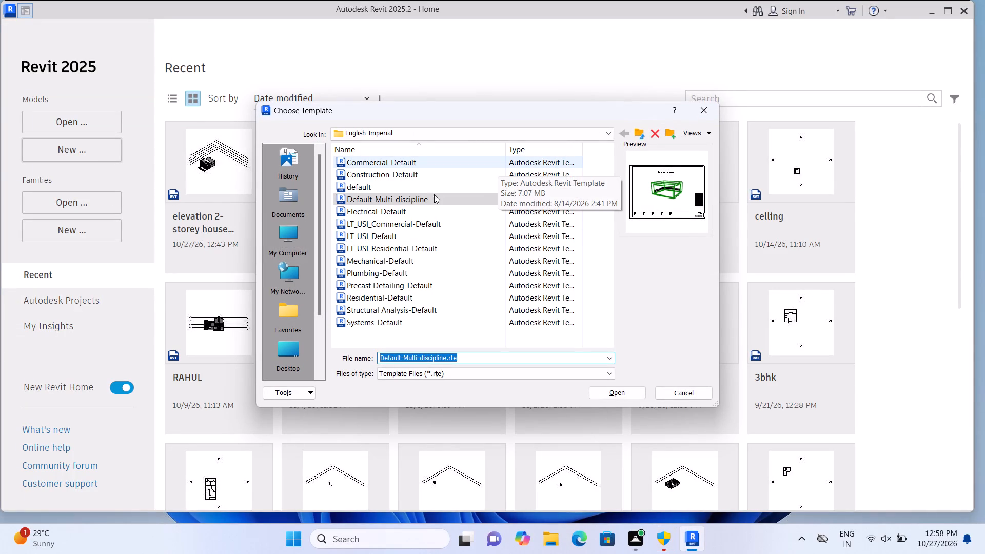
{"action": "left_click", "coordinate": [363, 182]}
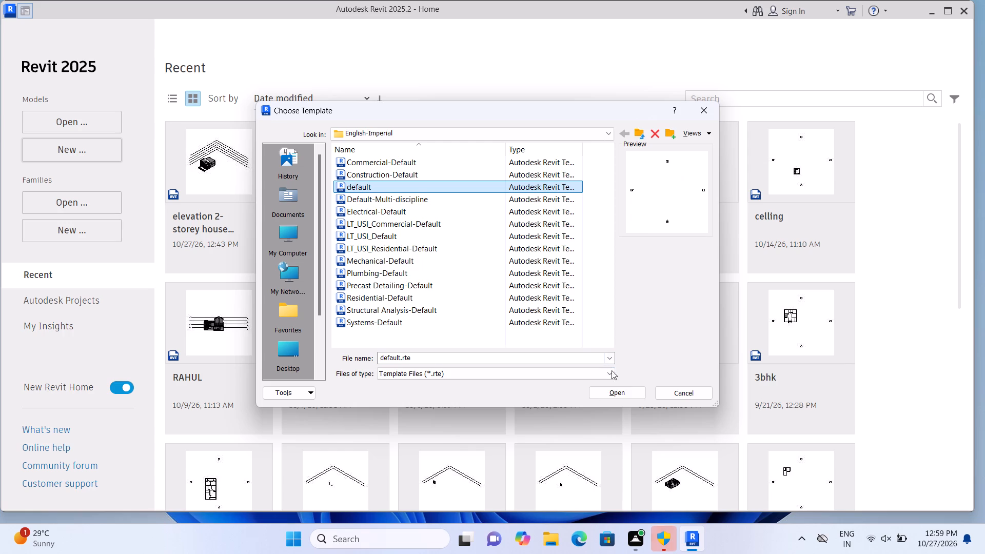
{"action": "left_click", "coordinate": [620, 392]}
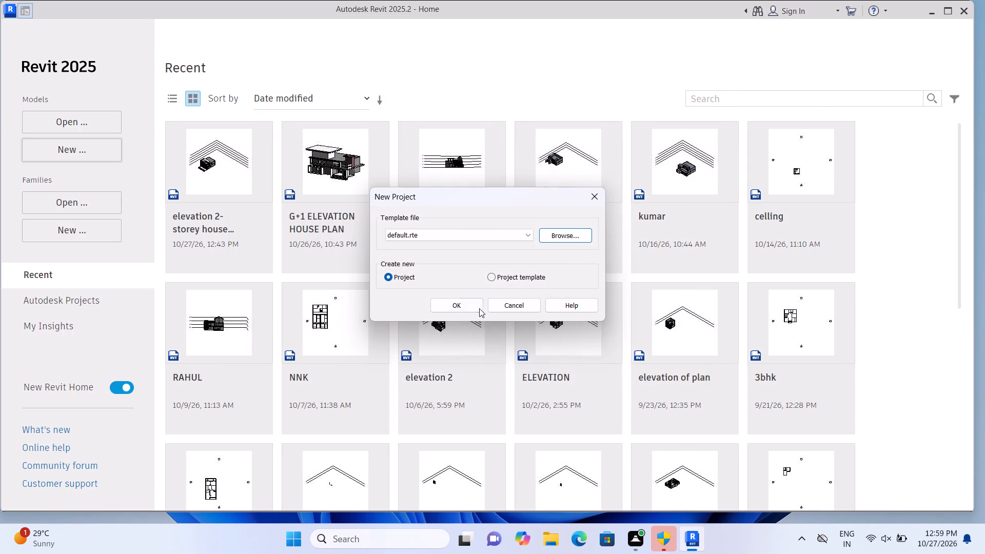
{"action": "left_click", "coordinate": [469, 302]}
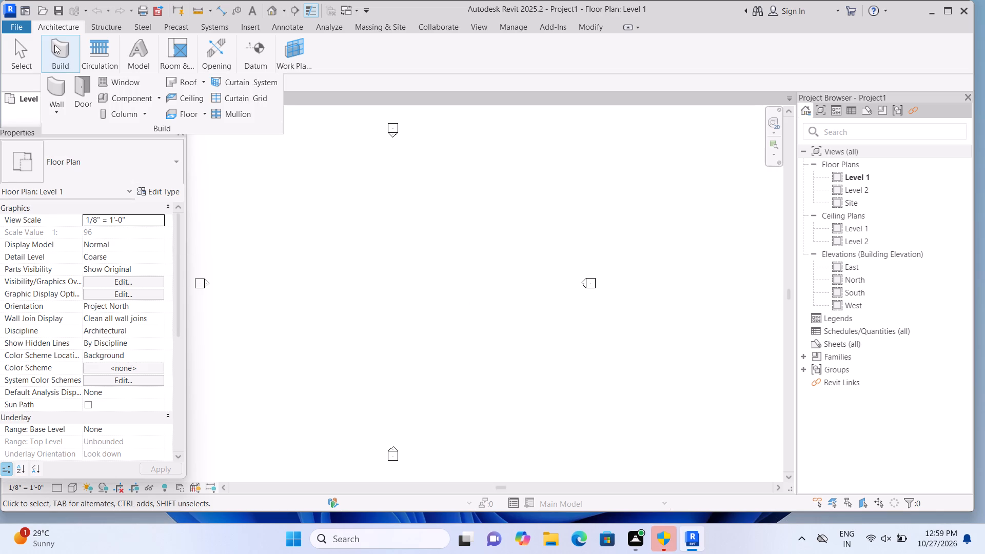
Change the ribbon display so the Architecture tools are shown in full.
{"action": "left_click", "coordinate": [61, 27]}
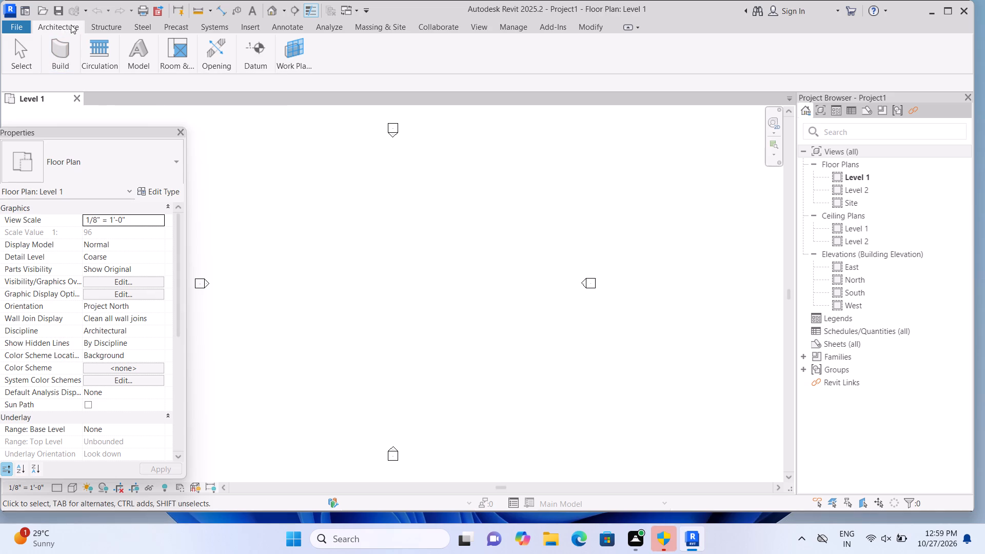
{"action": "left_click", "coordinate": [61, 29]}
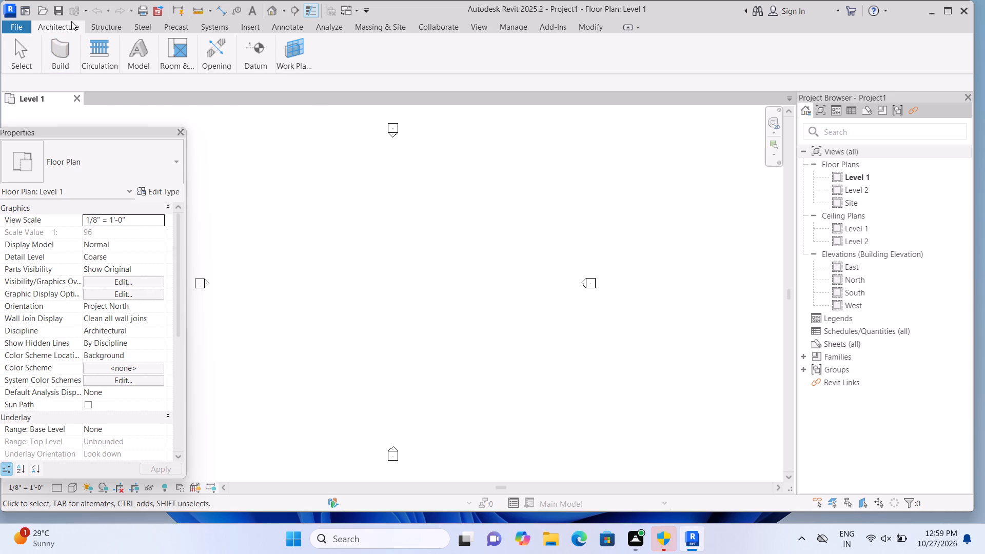
{"action": "double_click", "coordinate": [71, 26]}
{"action": "left_click", "coordinate": [71, 26]}
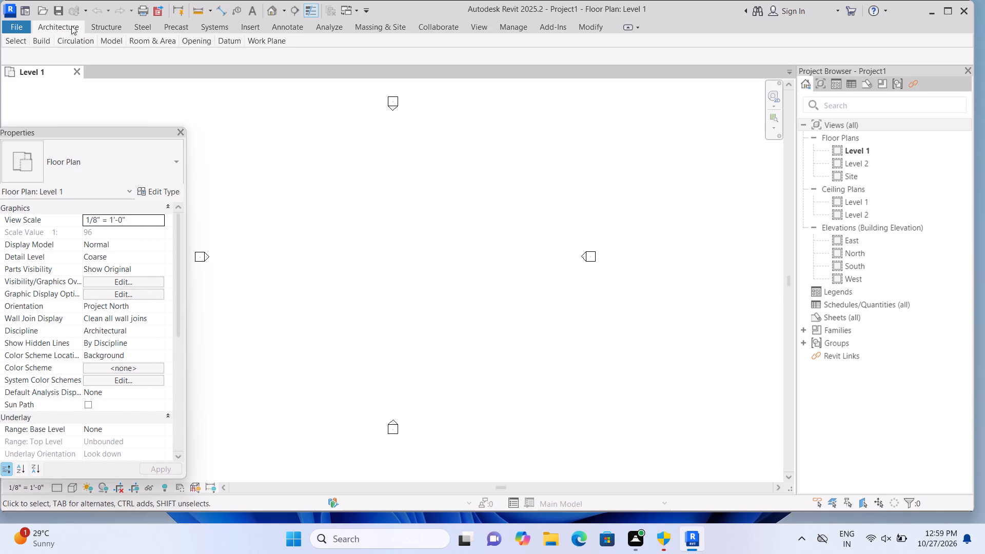
{"action": "double_click", "coordinate": [71, 26]}
{"action": "left_click", "coordinate": [71, 26]}
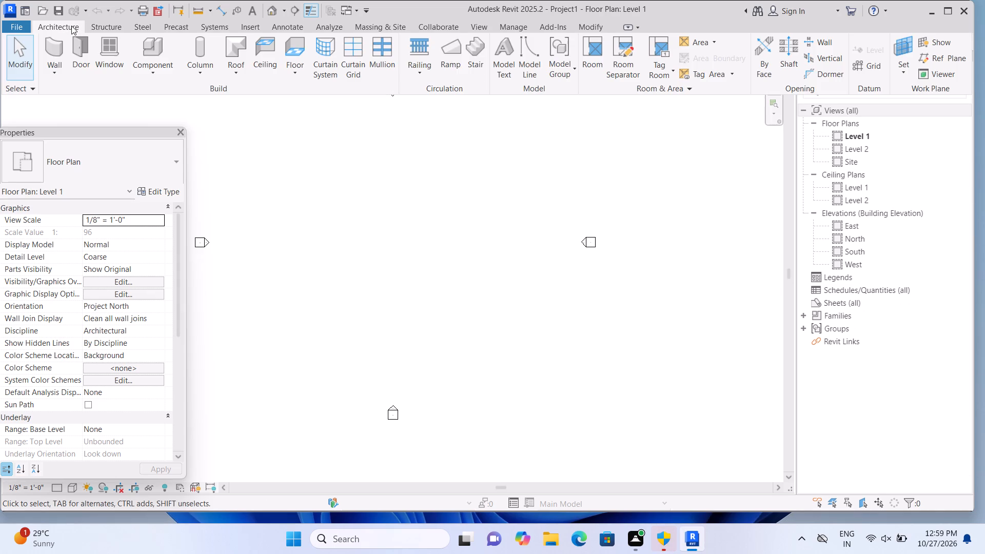
{"action": "left_click", "coordinate": [71, 26]}
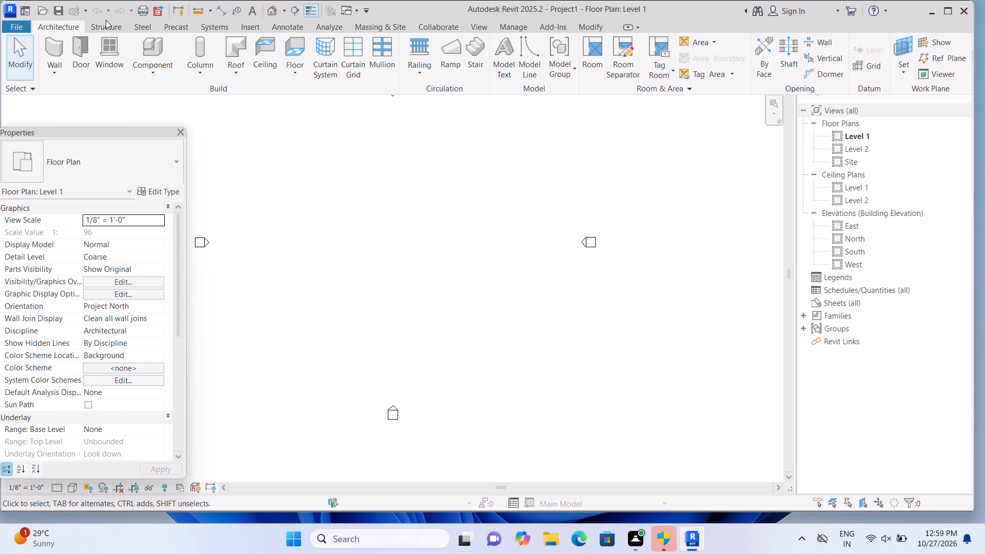
Start the Wall command and duplicate the Basic Wall type Generic - 8" under the name 9".
{"action": "left_click", "coordinate": [73, 24]}
{"action": "left_click", "coordinate": [55, 48]}
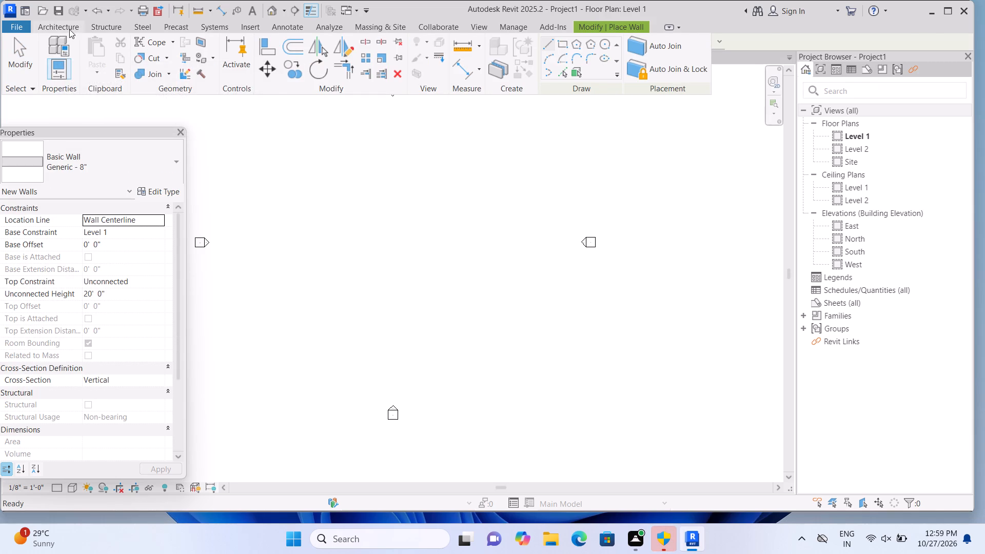
{"action": "left_click", "coordinate": [69, 29]}
{"action": "left_click", "coordinate": [56, 49]}
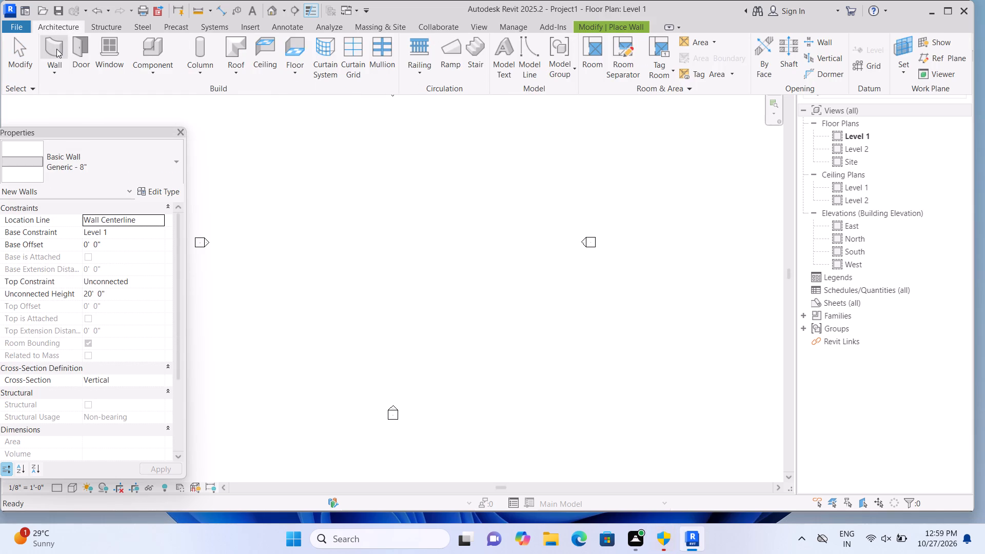
{"action": "left_click", "coordinate": [159, 186]}
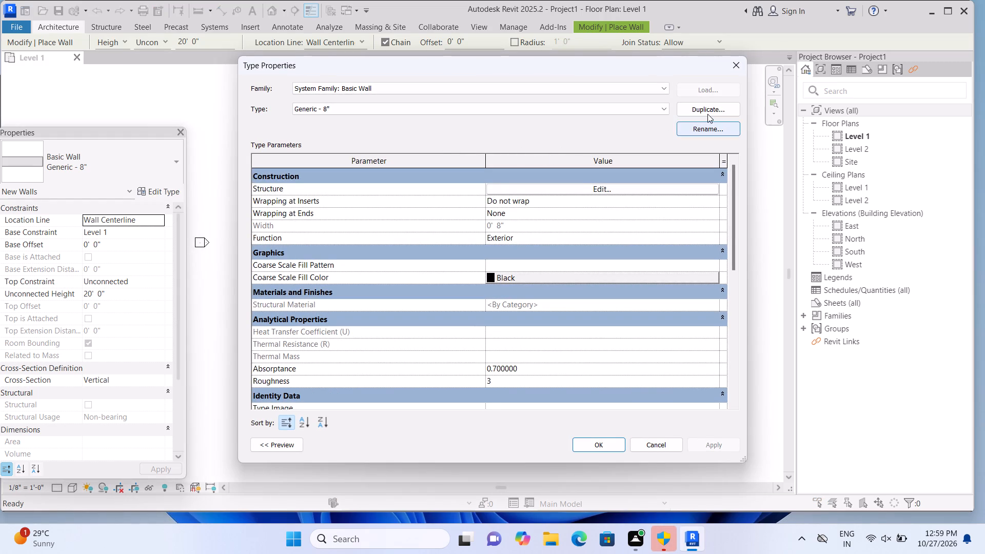
{"action": "left_click", "coordinate": [708, 110]}
{"action": "left_click", "coordinate": [540, 258]}
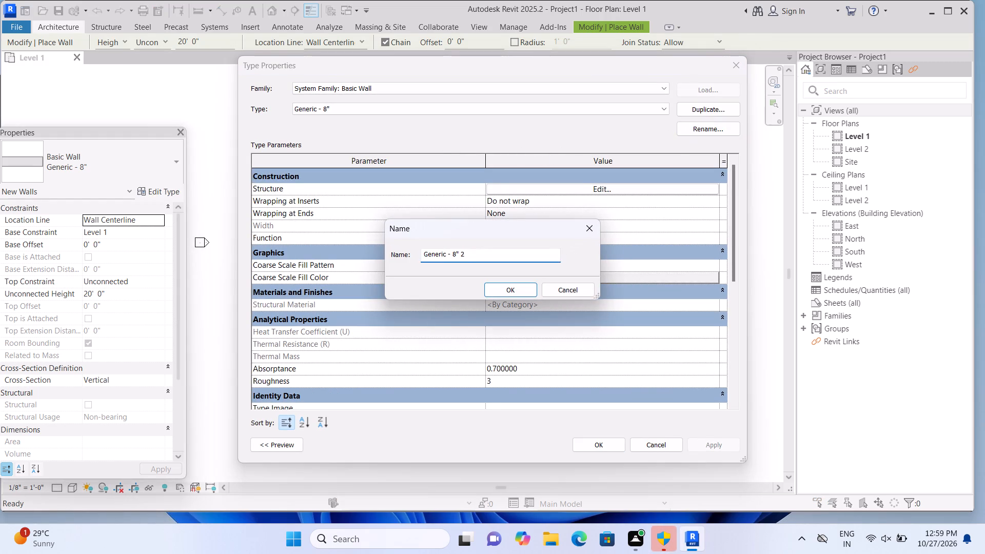
{"action": "key", "text": "BackSpace"}
{"action": "key", "text": "BackSpace"}
{"action": "key", "text": "BackSpace"}
{"action": "key", "text": "BackSpace"}
{"action": "key", "text": "BackSpace"}
{"action": "key", "text": "BackSpace"}
{"action": "key", "text": "BackSpace"}
{"action": "key", "text": "BackSpace"}
{"action": "key", "text": "BackSpace"}
{"action": "key", "text": "BackSpace"}
{"action": "key", "text": "BackSpace"}
{"action": "key", "text": "BackSpace"}
{"action": "key", "text": "BackSpace"}
{"action": "key", "text": "BackSpace"}
{"action": "key", "text": "BackSpace"}
{"action": "key", "text": "BackSpace"}
{"action": "key", "text": "BackSpace"}
{"action": "key", "text": "BackSpace"}
{"action": "key", "text": "BackSpace"}
{"action": "key", "text": "BackSpace"}
{"action": "key", "text": "9"}
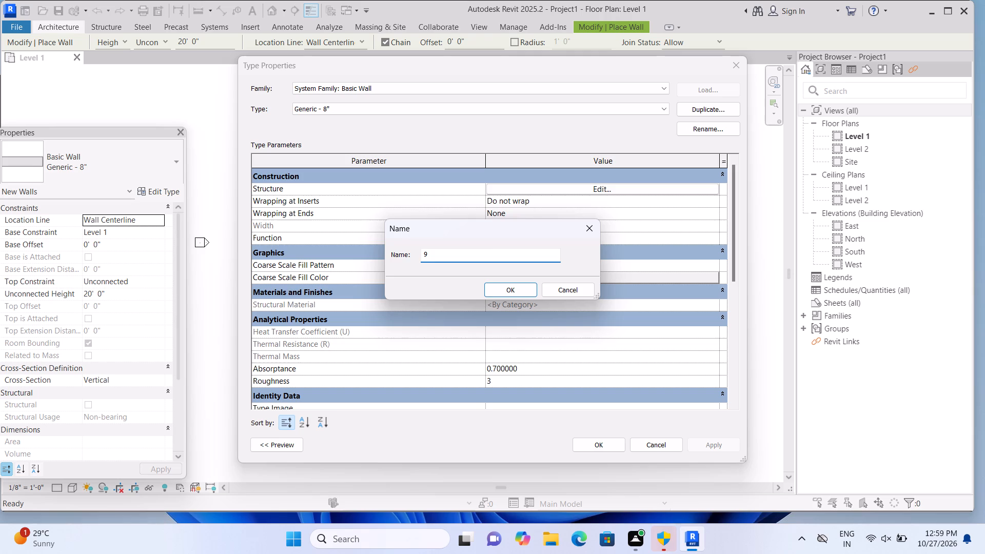
{"action": "key", "text": "shift+quotedbl"}
{"action": "left_click", "coordinate": [520, 292]}
Set the structure layer thickness of the 9" wall type to 9" and apply the type changes.
{"action": "left_click", "coordinate": [604, 187]}
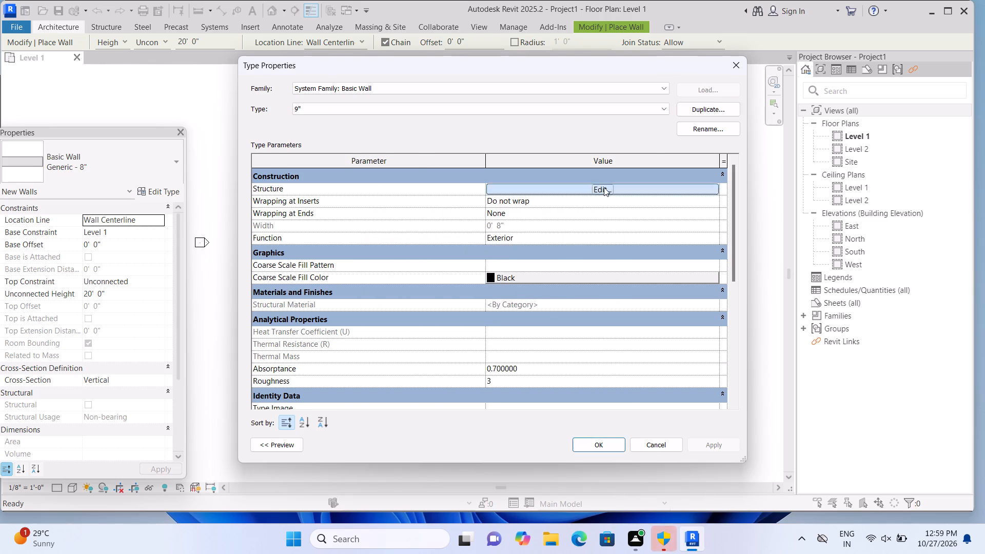
{"action": "left_click", "coordinate": [517, 187]}
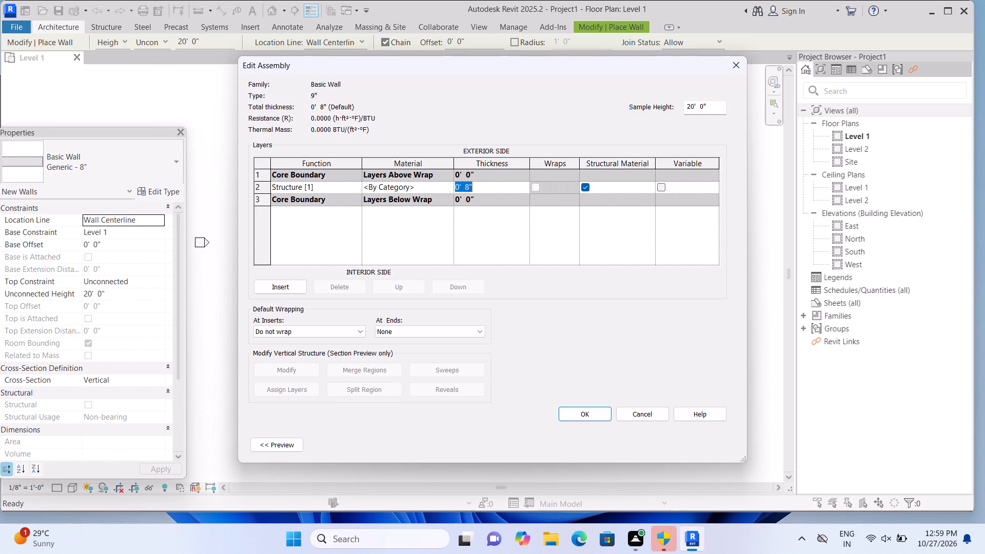
{"action": "key", "text": "BackSpace"}
{"action": "key", "text": "9"}
{"action": "key", "text": "shift+quotedbl"}
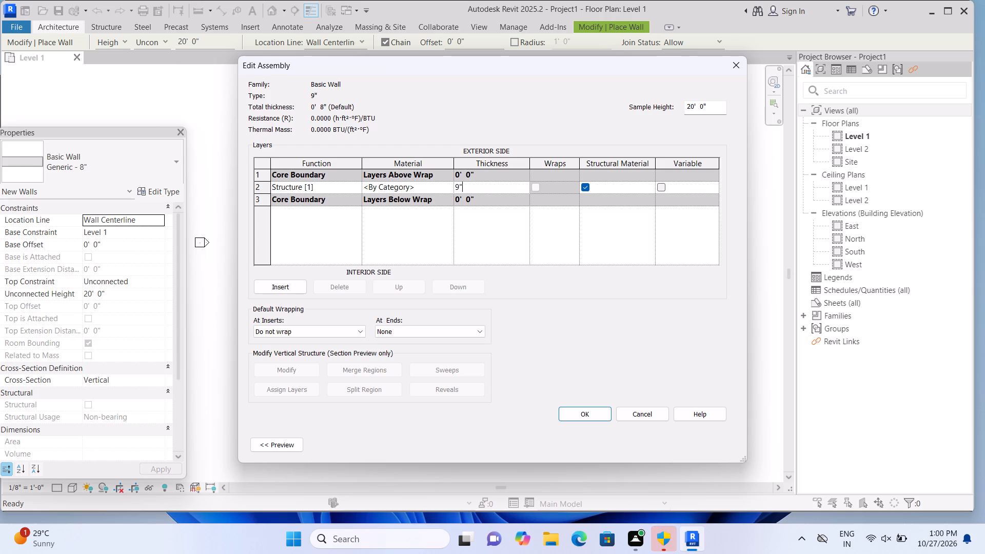
{"action": "key", "text": "Return"}
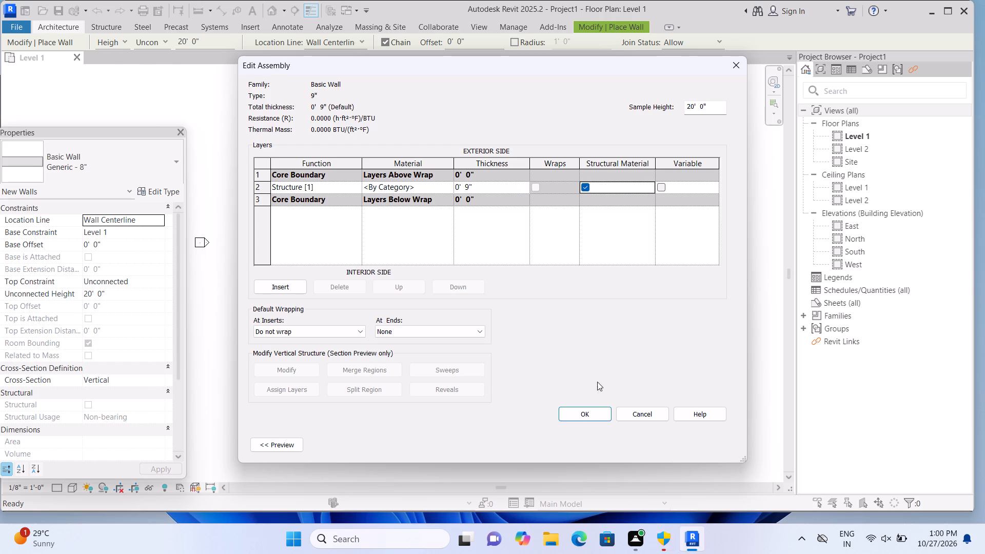
{"action": "left_click", "coordinate": [590, 415]}
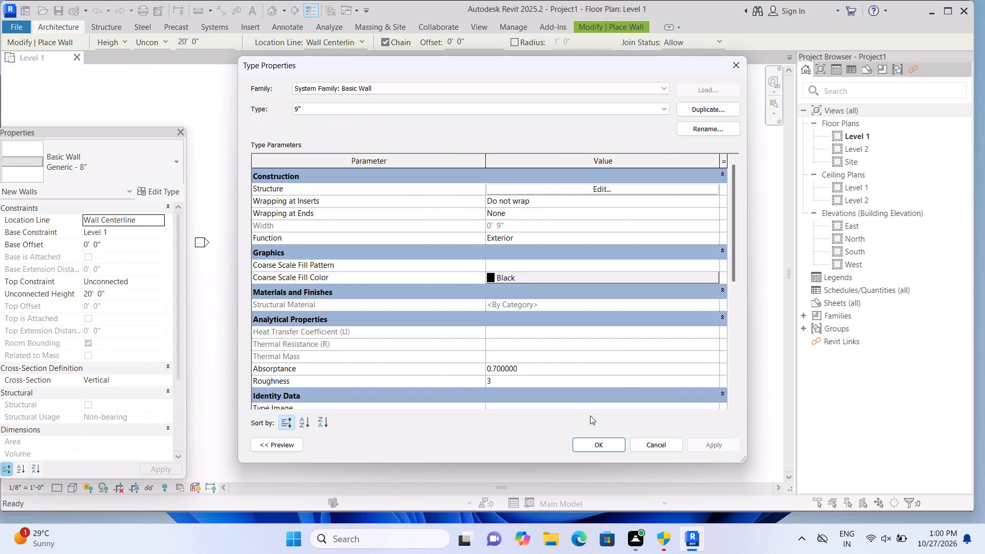
{"action": "left_click", "coordinate": [735, 445]}
{"action": "left_click", "coordinate": [583, 441]}
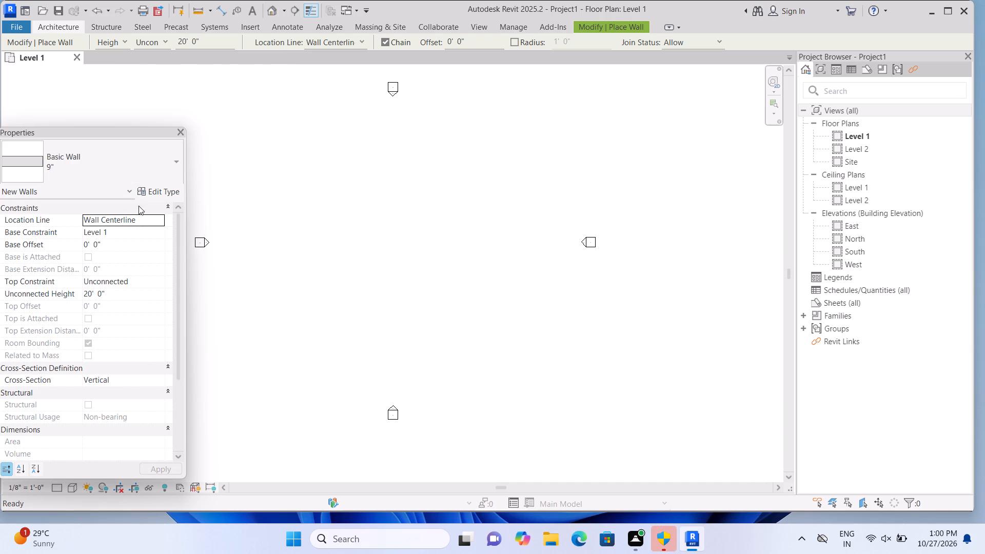
Duplicate the 9" wall type under the name 4.5".
{"action": "left_click", "coordinate": [159, 192]}
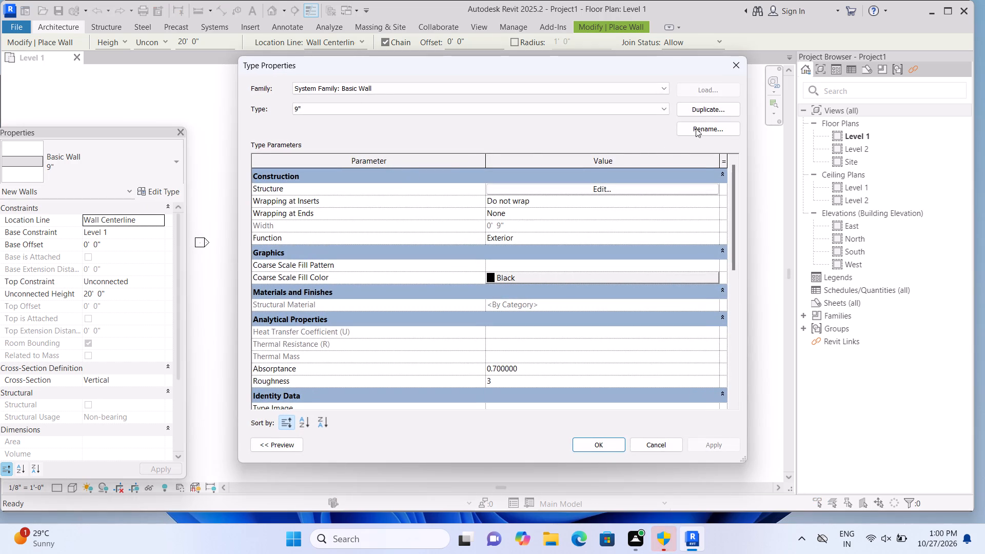
{"action": "left_click", "coordinate": [703, 109]}
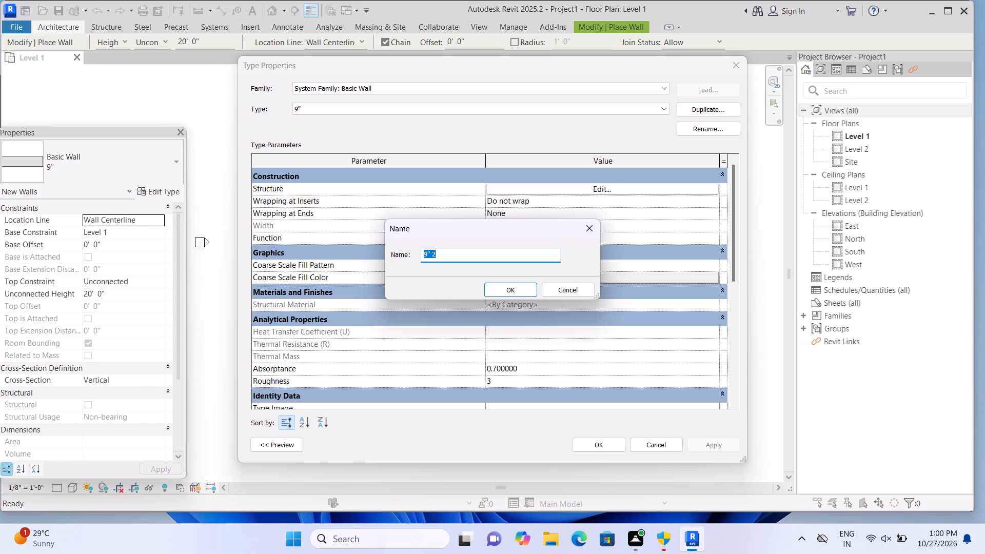
{"action": "left_click", "coordinate": [545, 256]}
{"action": "key", "text": "BackSpace"}
{"action": "key", "text": "BackSpace"}
{"action": "key", "text": "BackSpace"}
{"action": "key", "text": "BackSpace"}
{"action": "key", "text": "BackSpace"}
{"action": "key", "text": "BackSpace"}
{"action": "key", "text": "BackSpace"}
{"action": "type", "text": "4.5"}
{"action": "key", "text": "shift+quotedbl"}
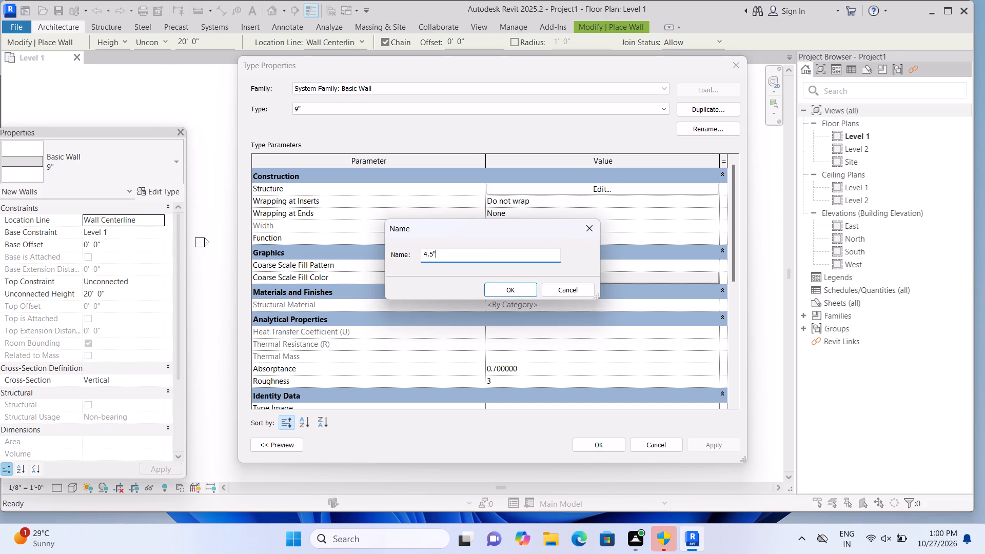
{"action": "left_click", "coordinate": [517, 288]}
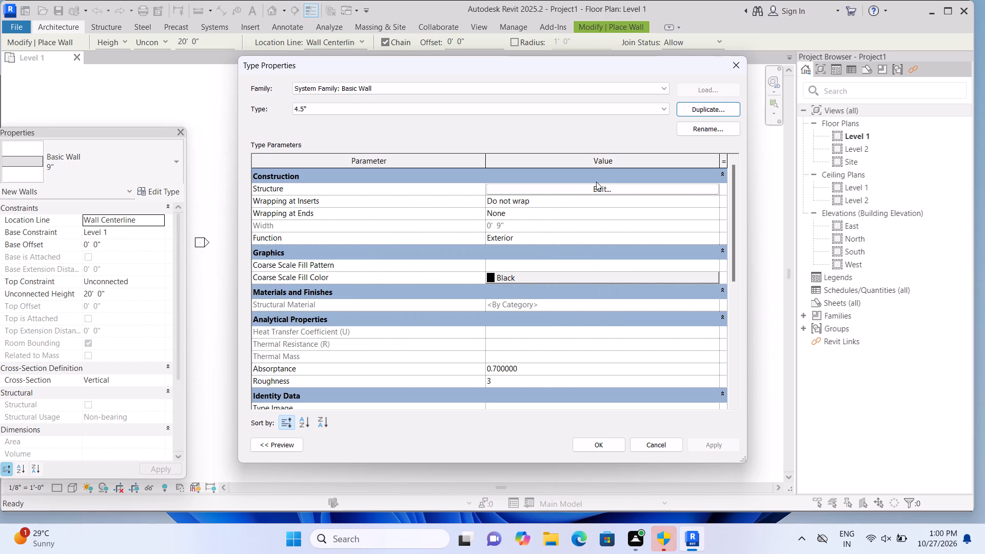
Set the structure layer thickness of the 4.5" wall type to 4.5" and apply the type changes.
{"action": "left_click", "coordinate": [600, 187]}
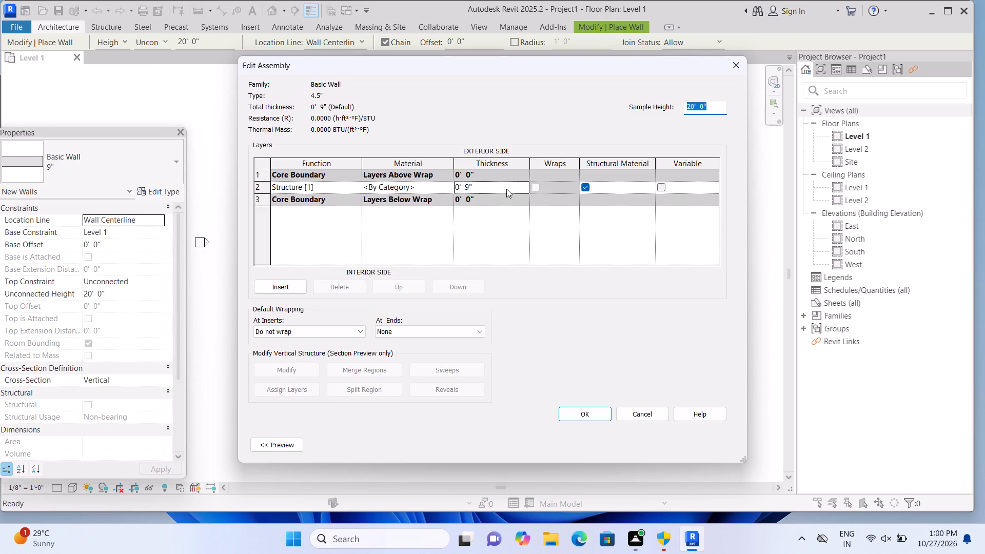
{"action": "left_click", "coordinate": [506, 189]}
{"action": "key", "text": "BackSpace"}
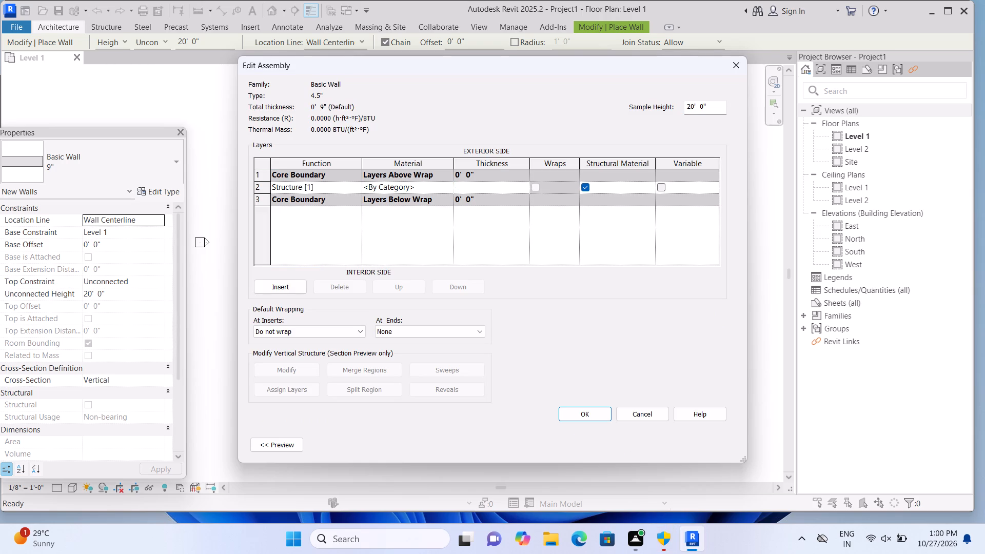
{"action": "type", "text": "4.5\""}
{"action": "key", "text": "Return"}
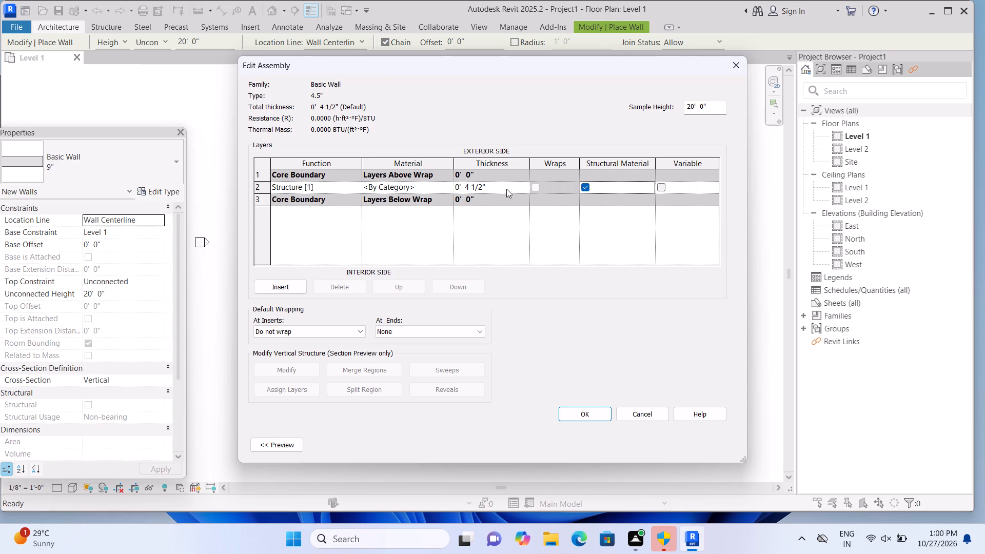
{"action": "left_click", "coordinate": [584, 418]}
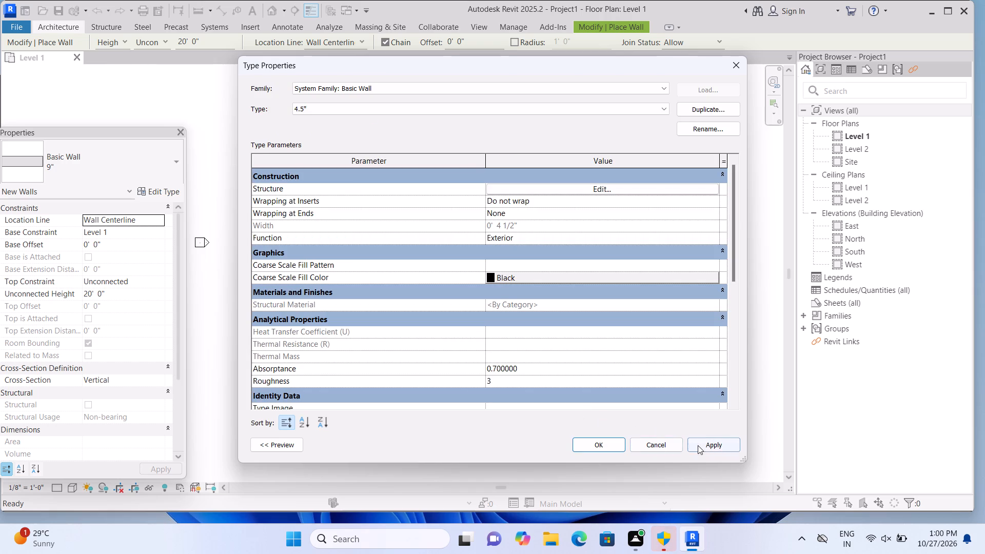
{"action": "left_click", "coordinate": [698, 445]}
{"action": "left_click", "coordinate": [586, 447]}
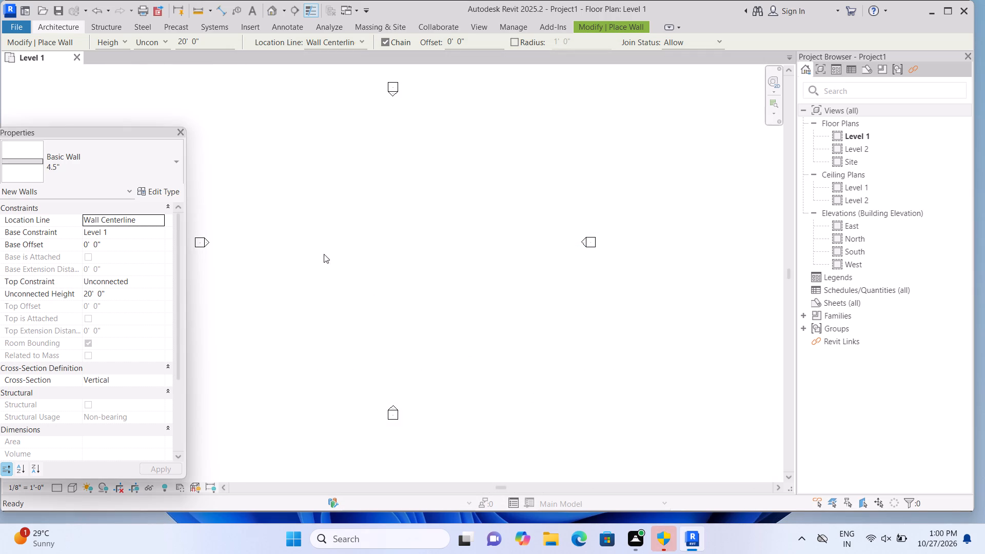
Restore the collapsed ribbon to its full display so the wall placement tools stay visible.
{"action": "left_click", "coordinate": [76, 26]}
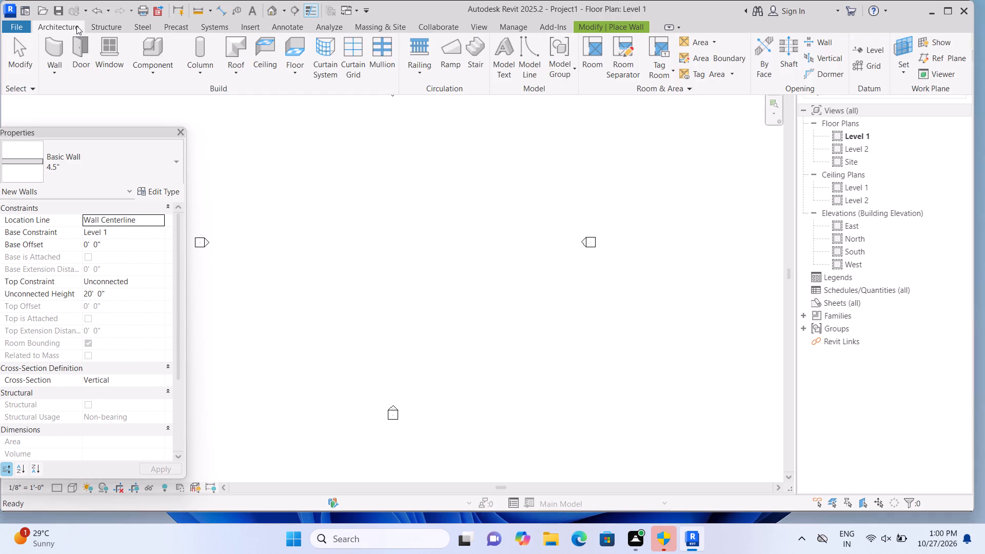
{"action": "left_click", "coordinate": [48, 52]}
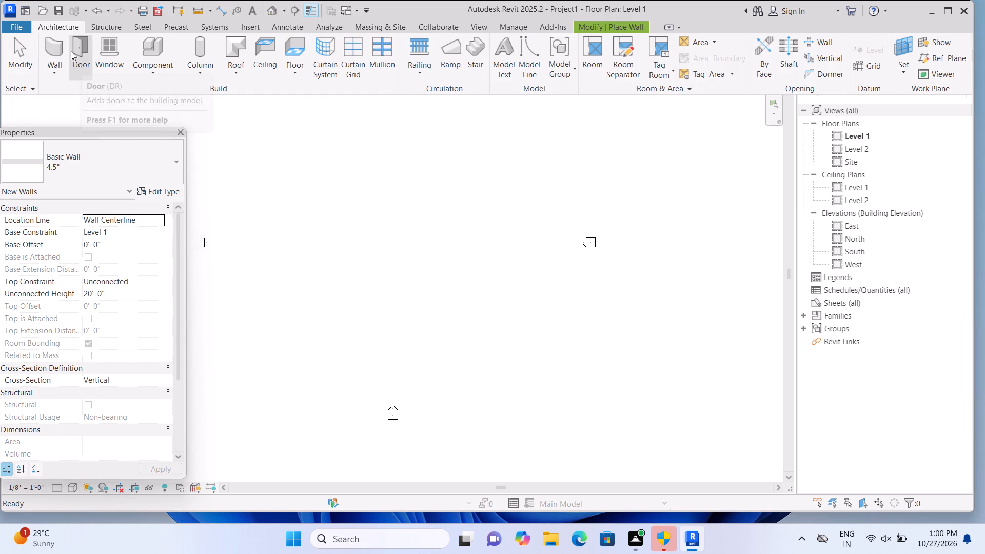
{"action": "left_click", "coordinate": [57, 47]}
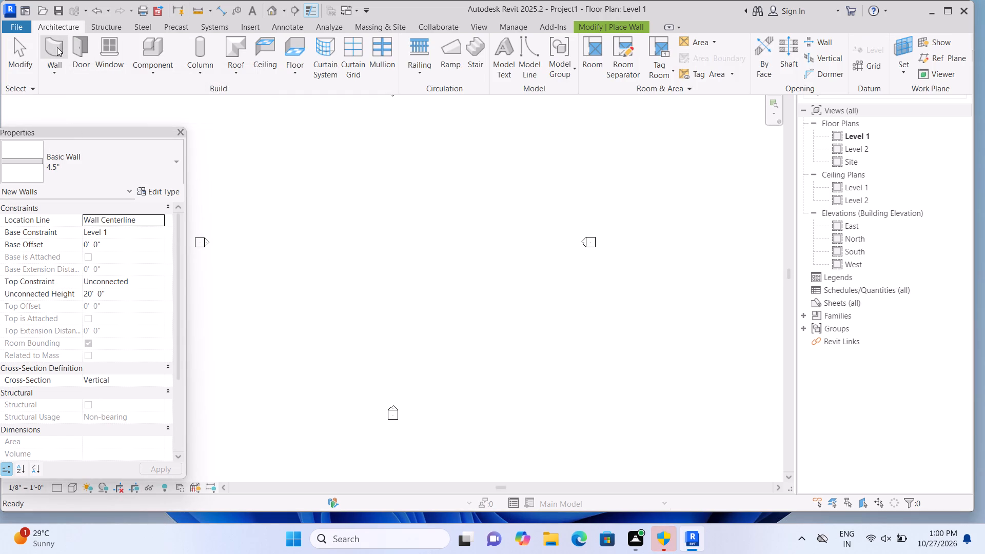
{"action": "left_click", "coordinate": [57, 47]}
{"action": "left_click", "coordinate": [65, 30]}
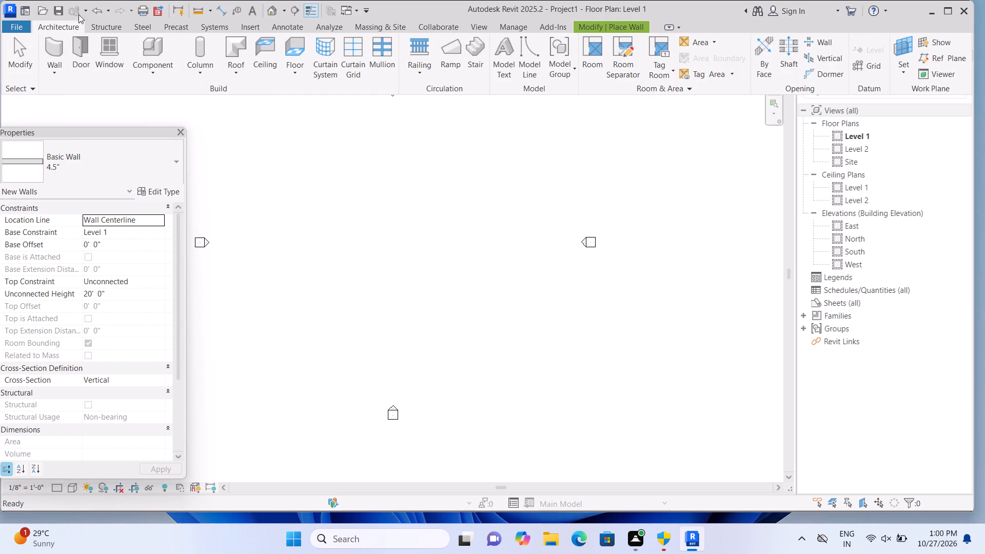
{"action": "left_click", "coordinate": [61, 28]}
{"action": "left_click", "coordinate": [53, 52]}
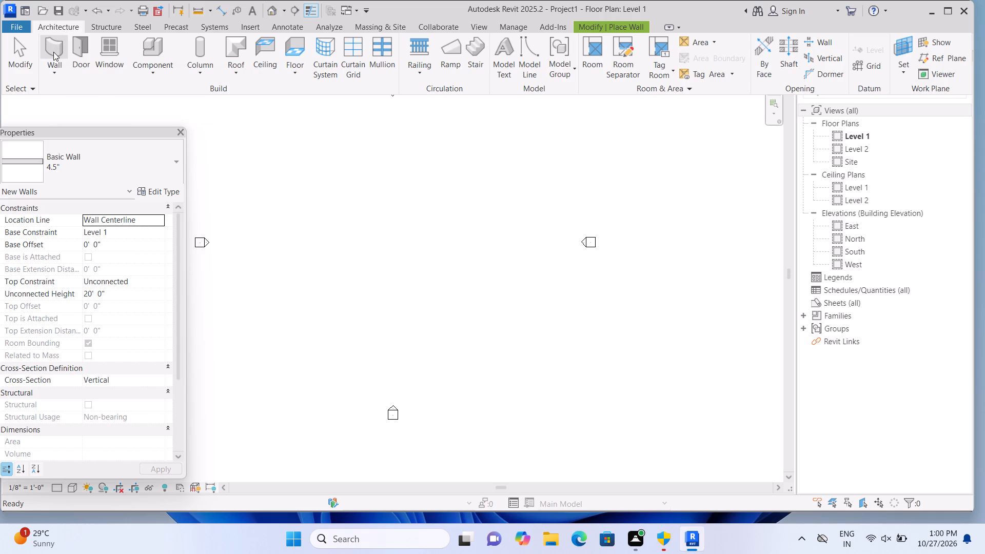
{"action": "triple_click", "coordinate": [53, 52]}
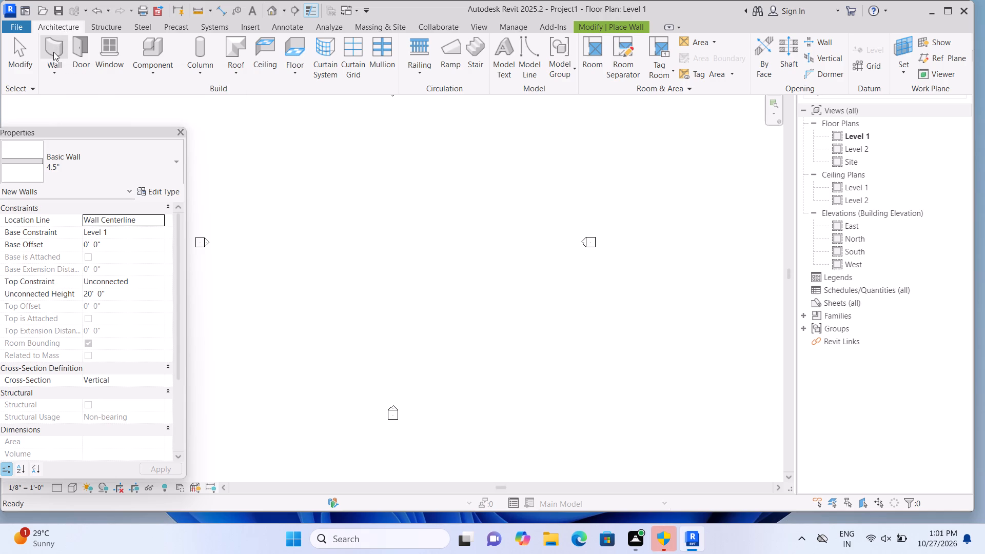
{"action": "double_click", "coordinate": [69, 28]}
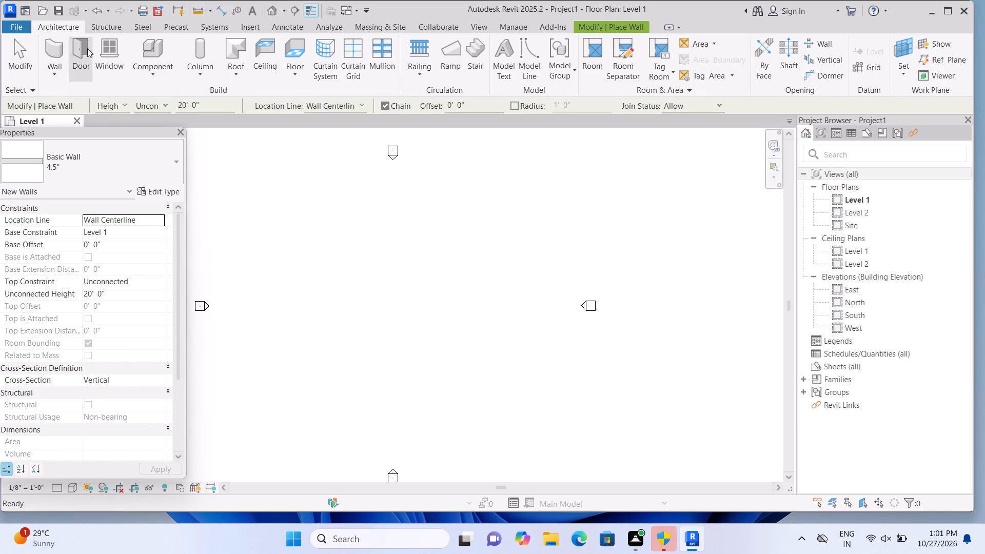
Set the new walls' top to Level 2, and reselect Height for an unconnected height of 10' 0".
{"action": "left_click", "coordinate": [163, 105]}
{"action": "left_click", "coordinate": [163, 125]}
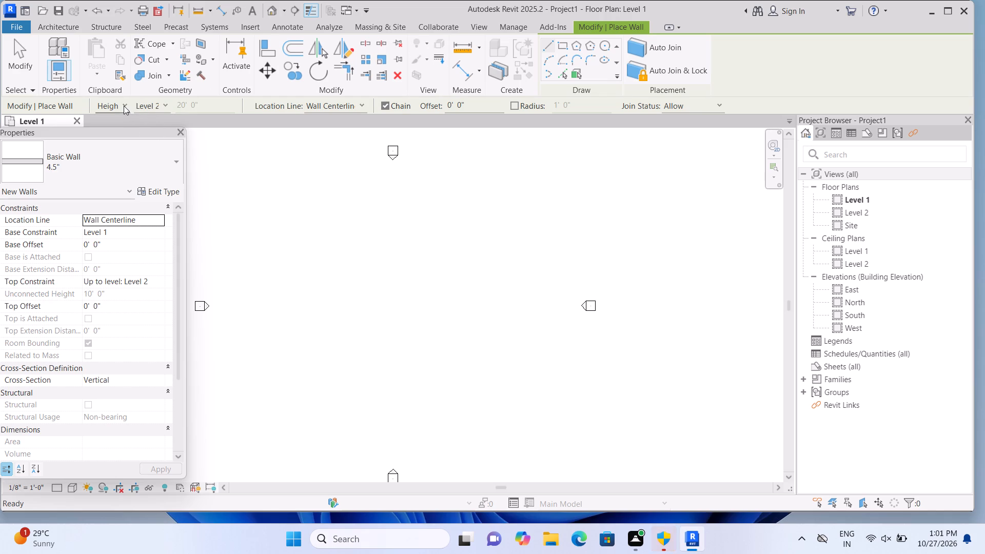
{"action": "left_click", "coordinate": [124, 106]}
{"action": "left_click", "coordinate": [119, 128]}
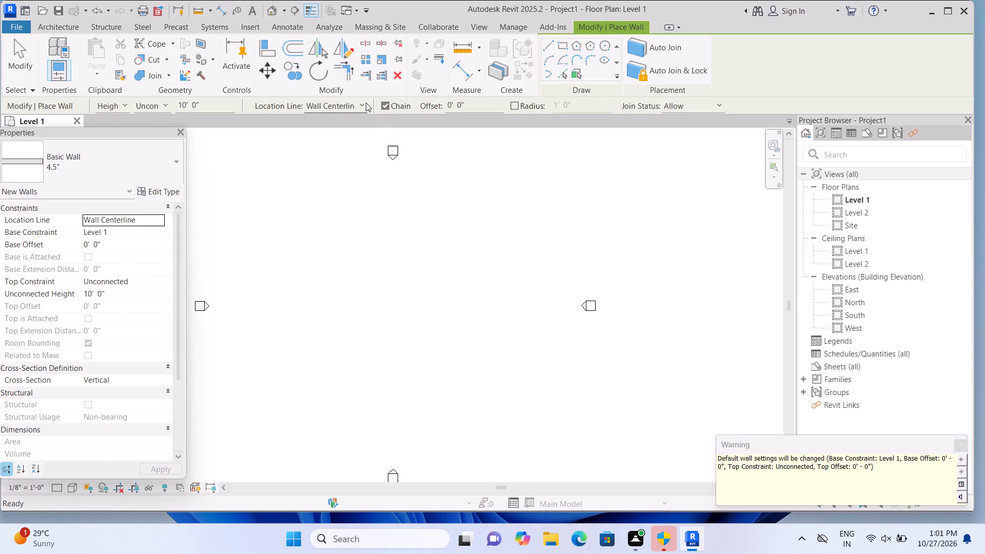
Set the location line of the new 4.5" walls to Finish Face: Exterior.
{"action": "left_click", "coordinate": [366, 103]}
{"action": "left_click", "coordinate": [362, 141]}
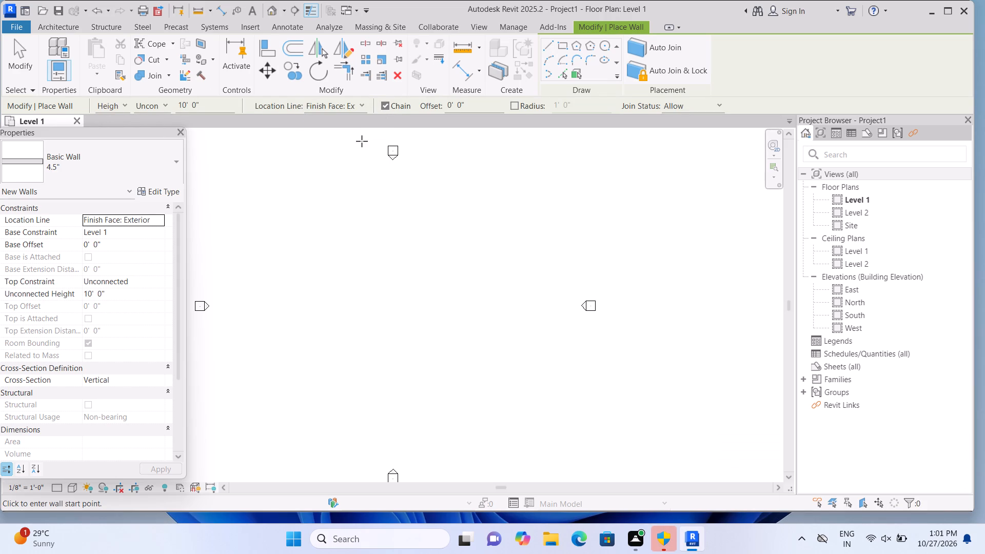
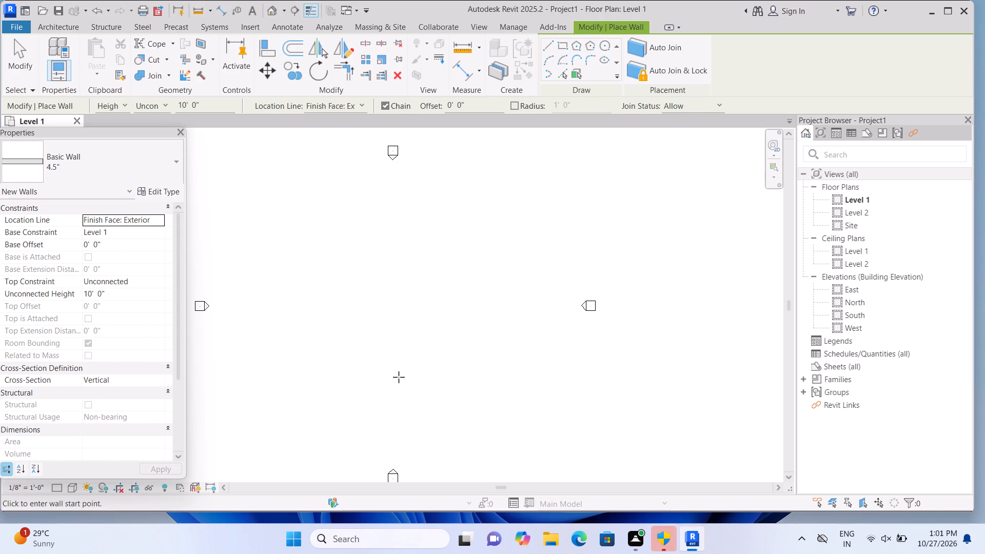
Using the 9" basic wall type, draw a 30' horizontal south wall between the elevation markers, running from west to east.
{"action": "middle_click_drag", "start_coordinate": [399, 377], "coordinate": [526, 366]}
{"action": "middle_click_drag", "start_coordinate": [389, 363], "coordinate": [406, 365]}
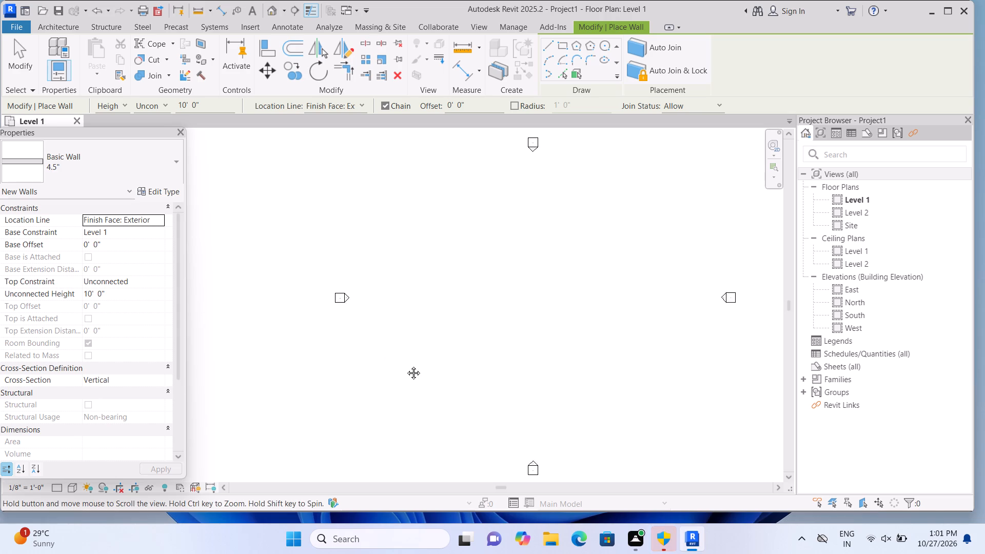
{"action": "middle_click_drag", "start_coordinate": [406, 365], "coordinate": [342, 363]}
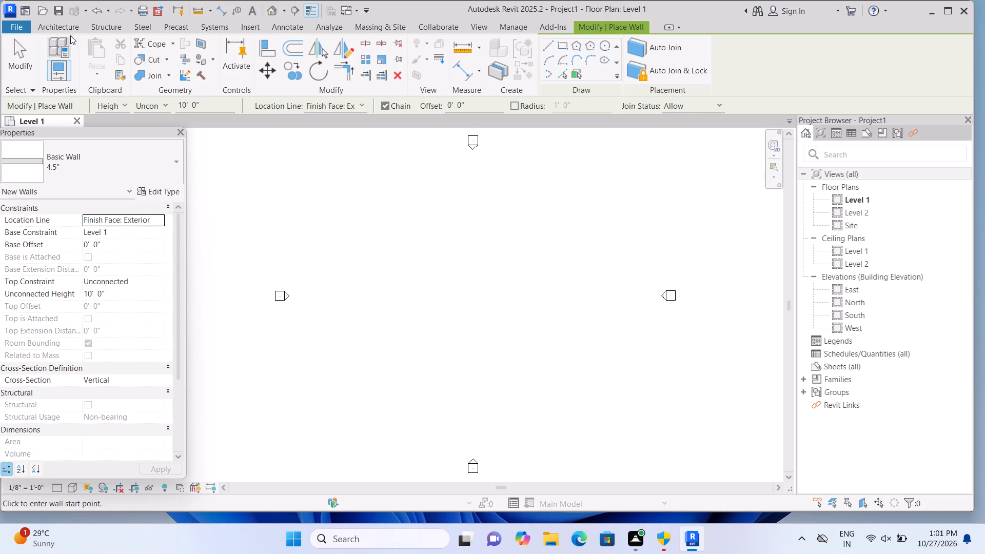
{"action": "left_click", "coordinate": [173, 159]}
{"action": "left_click", "coordinate": [107, 258]}
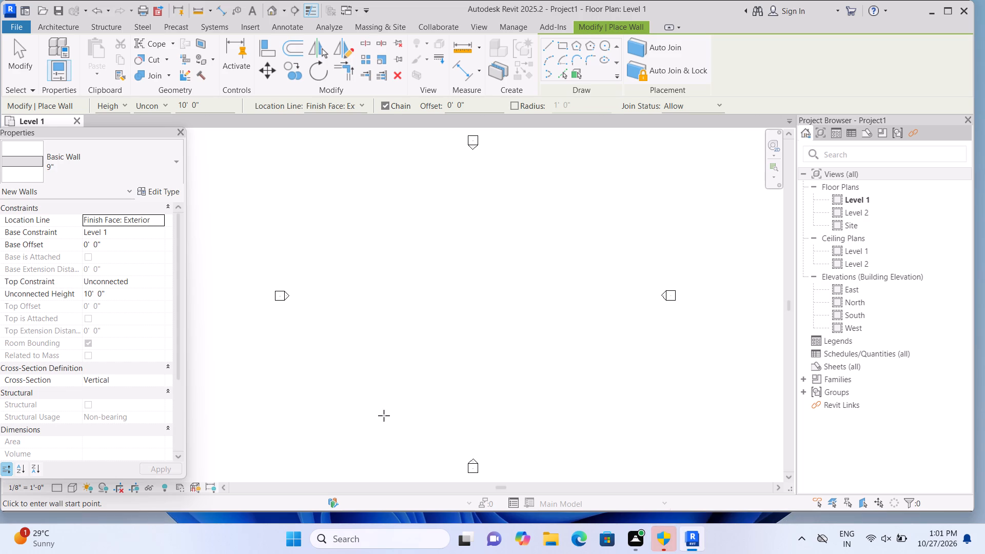
{"action": "left_click", "coordinate": [353, 404]}
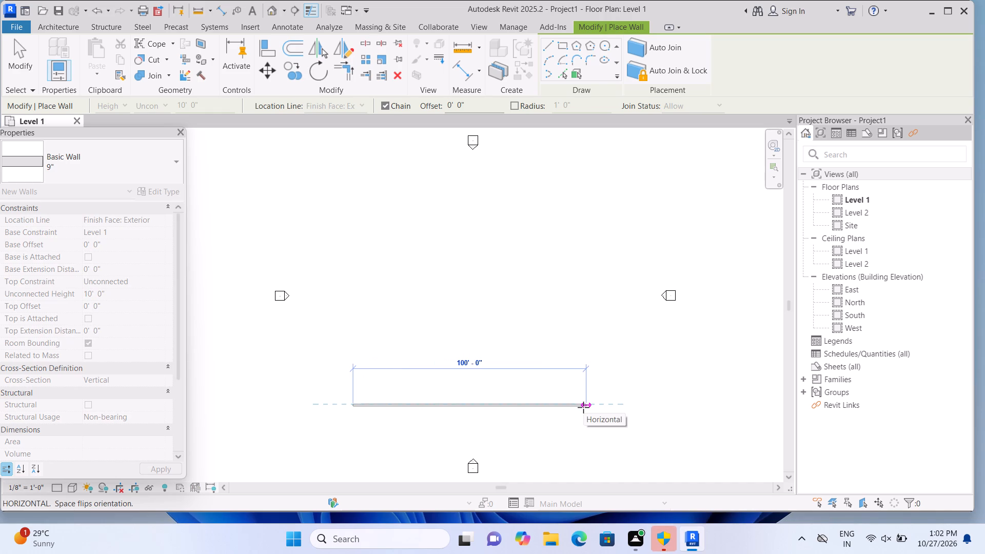
{"action": "type", "text": "30"}
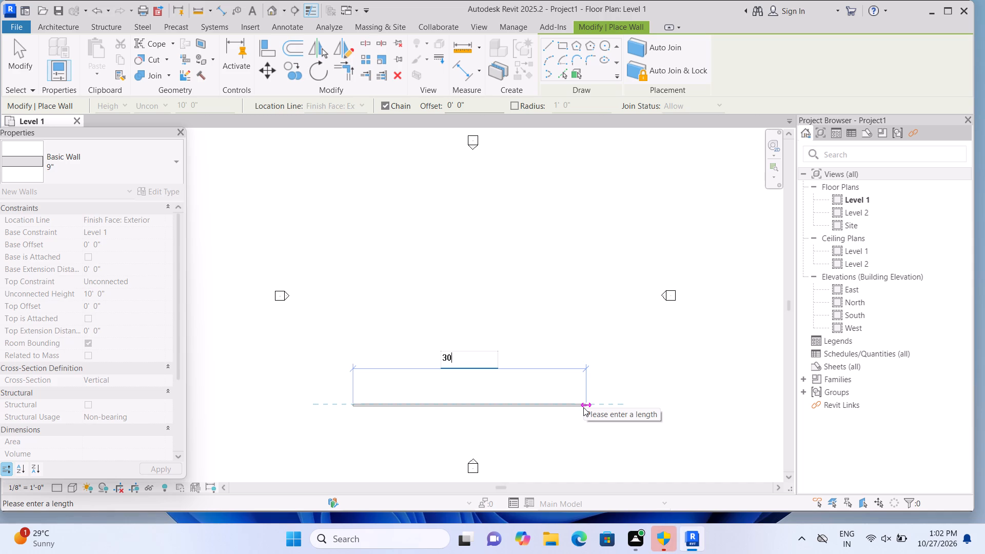
{"action": "key", "text": "apostrophe"}
{"action": "key", "text": "Return"}
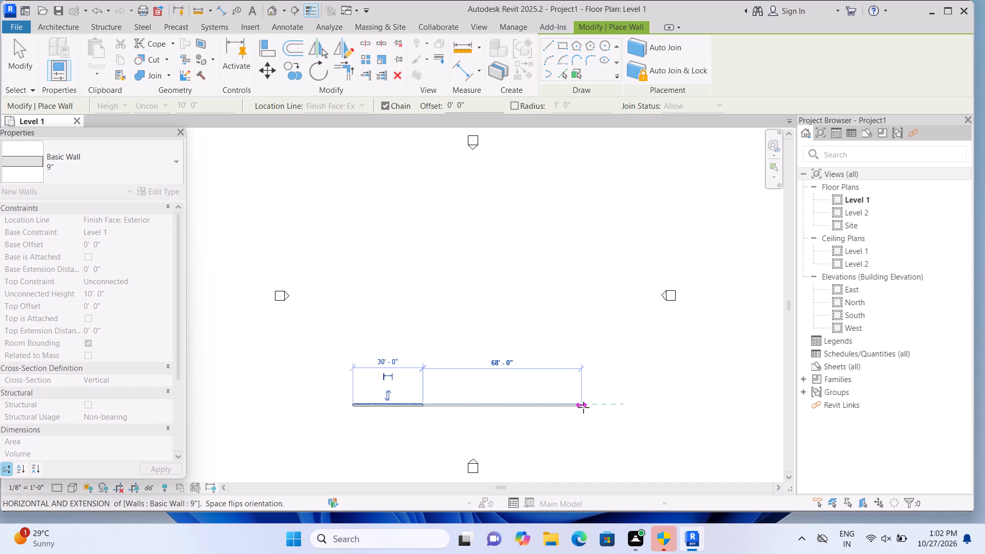
Continue the wall chain with a 40' vertical wall running north from the south wall's east end.
{"action": "scroll", "coordinate": [435, 312], "scroll_direction": "up", "scroll_amount": 1}
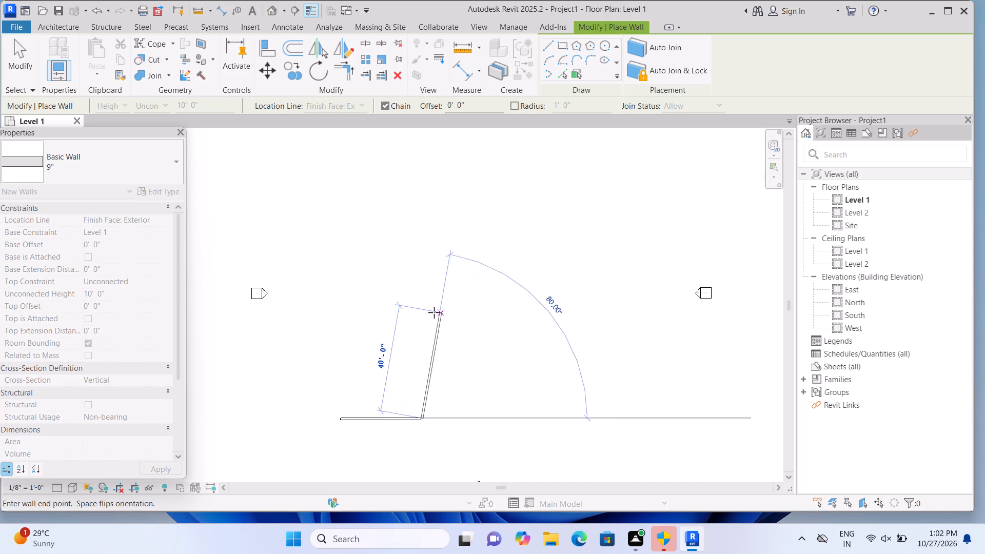
{"action": "scroll", "coordinate": [434, 312], "scroll_direction": "up", "scroll_amount": 1}
{"action": "middle_click_drag", "start_coordinate": [435, 312], "coordinate": [542, 294]}
{"action": "scroll", "coordinate": [537, 291], "scroll_direction": "up", "scroll_amount": 2}
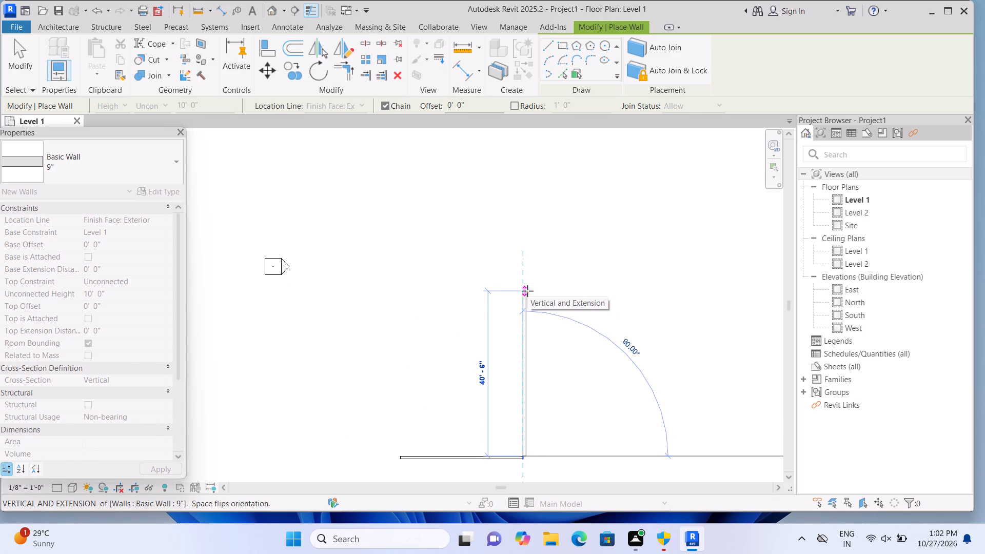
{"action": "type", "text": "40'"}
{"action": "key", "text": "Return"}
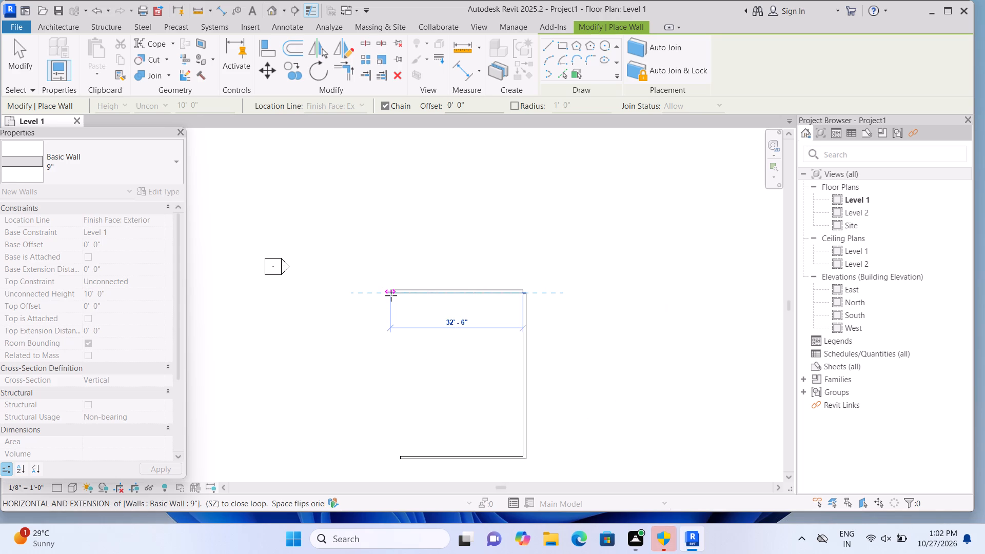
Continue with a 30' north wall running west, and close the rectangle with a west wall down to the starting corner.
{"action": "type", "text": "30"}
{"action": "key", "text": "apostrophe"}
{"action": "key", "text": "Return"}
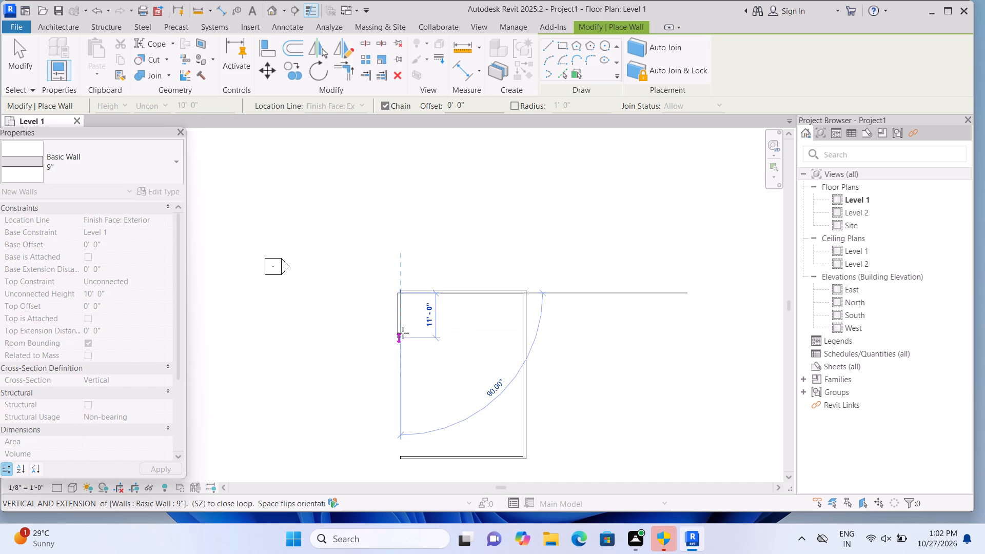
{"action": "left_click", "coordinate": [400, 457]}
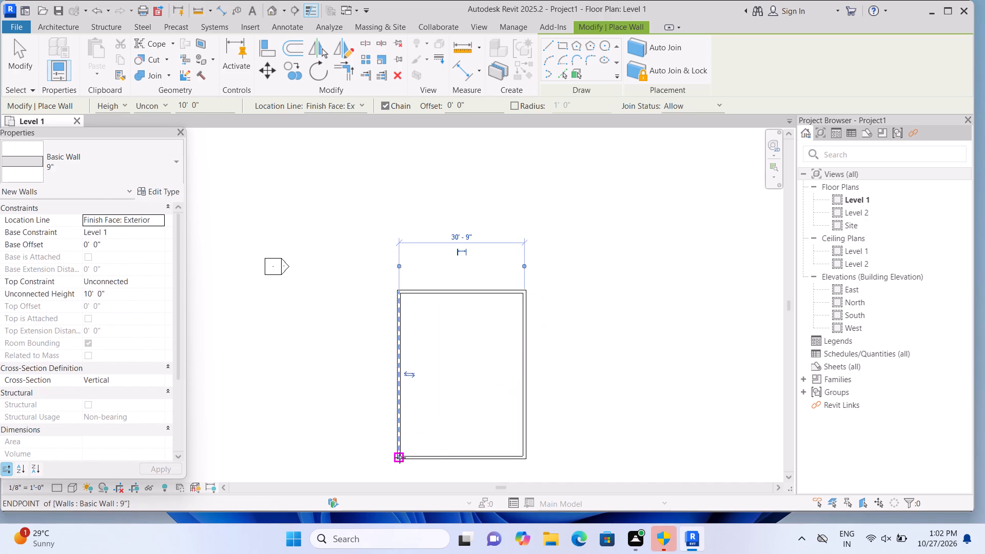
{"action": "key", "text": "Escape"}
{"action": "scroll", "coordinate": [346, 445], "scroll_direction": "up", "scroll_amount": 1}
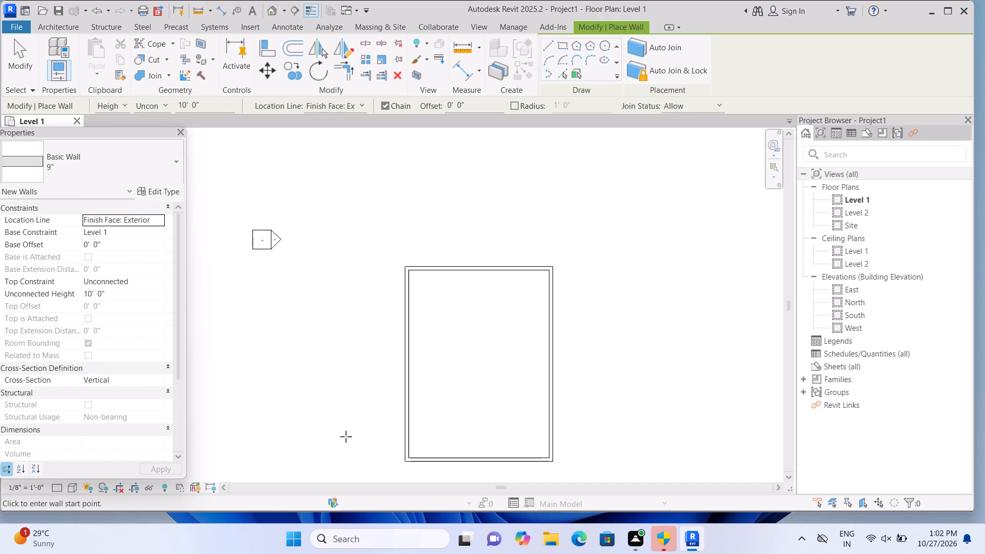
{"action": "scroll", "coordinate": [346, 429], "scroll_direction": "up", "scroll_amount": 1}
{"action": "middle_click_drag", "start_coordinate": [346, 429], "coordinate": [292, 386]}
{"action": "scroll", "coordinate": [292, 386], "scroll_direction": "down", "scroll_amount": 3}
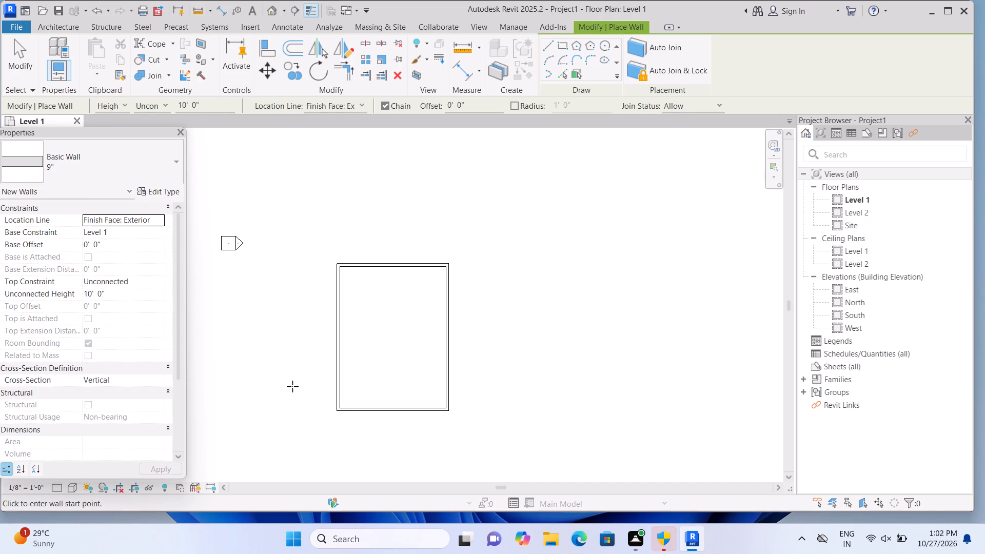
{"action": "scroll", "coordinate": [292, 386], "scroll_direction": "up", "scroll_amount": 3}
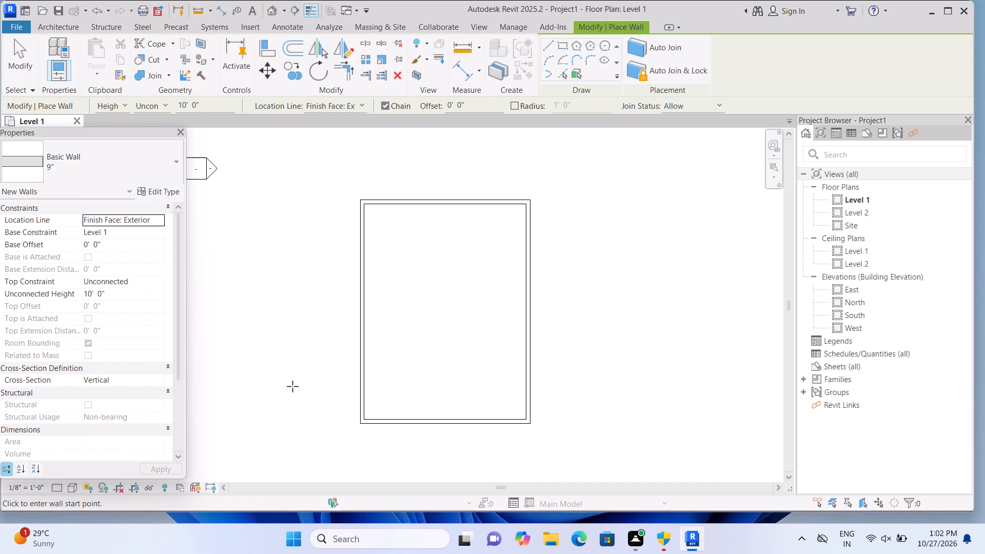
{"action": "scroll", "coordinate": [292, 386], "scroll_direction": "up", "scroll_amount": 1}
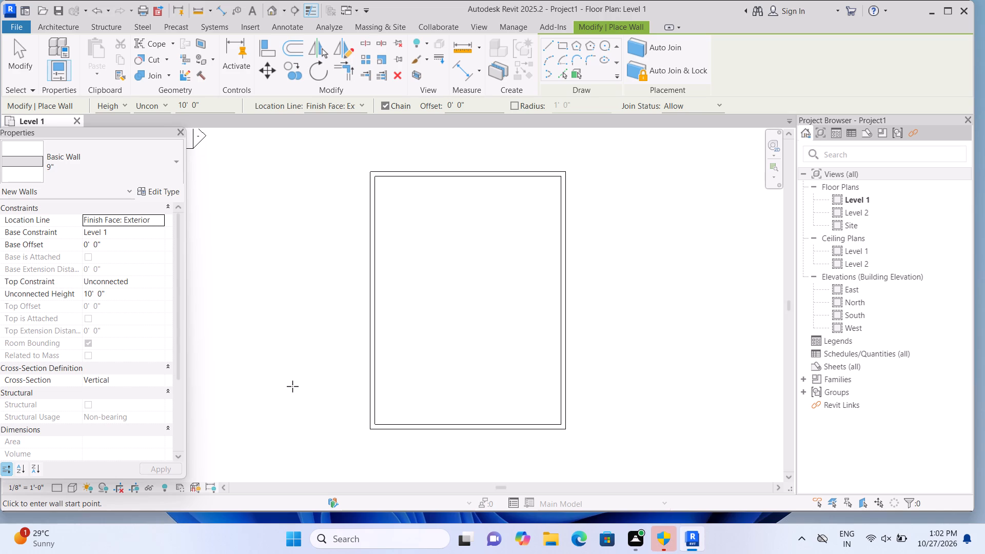
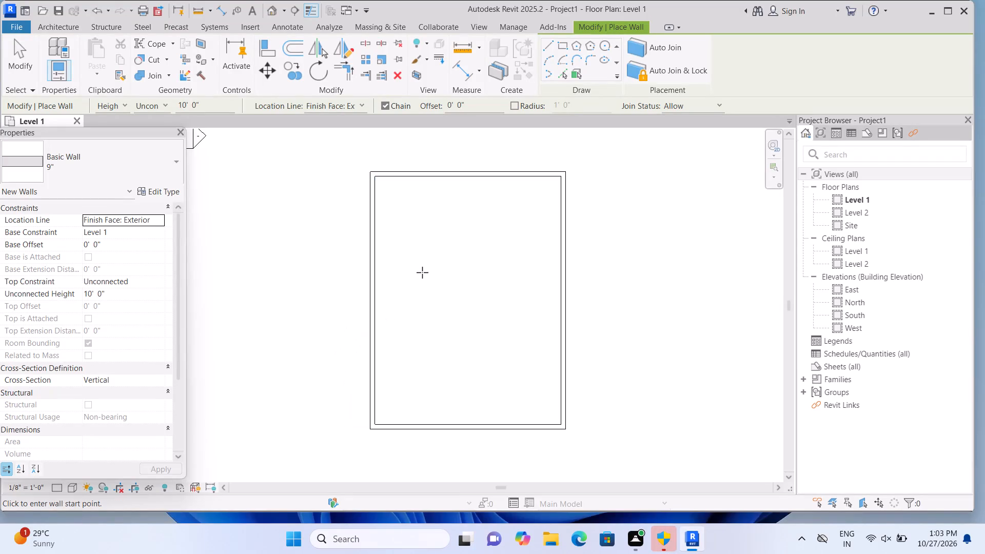
Draw a 9" wall 15' north from the south wall, 14' in from its east end, and continue it east to the east wall.
{"action": "scroll", "coordinate": [422, 272], "scroll_direction": "up", "scroll_amount": 3}
{"action": "scroll", "coordinate": [422, 272], "scroll_direction": "down", "scroll_amount": 3}
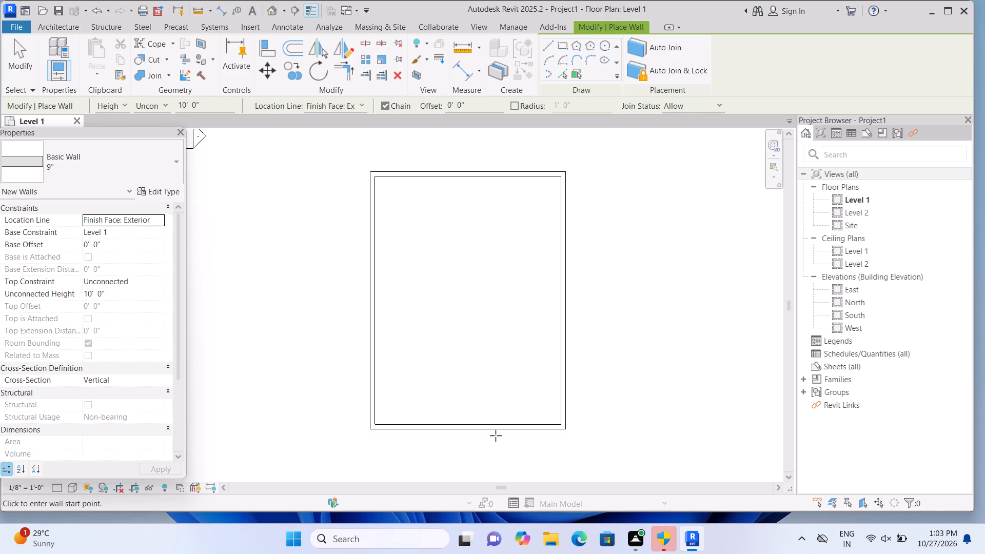
{"action": "scroll", "coordinate": [487, 440], "scroll_direction": "up", "scroll_amount": 1}
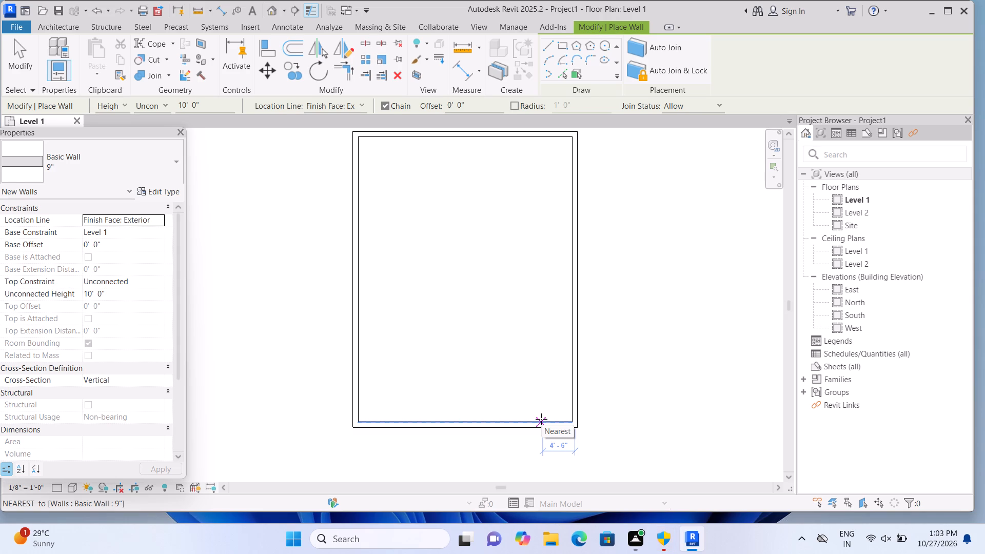
{"action": "type", "text": "14'"}
{"action": "key", "text": "Return"}
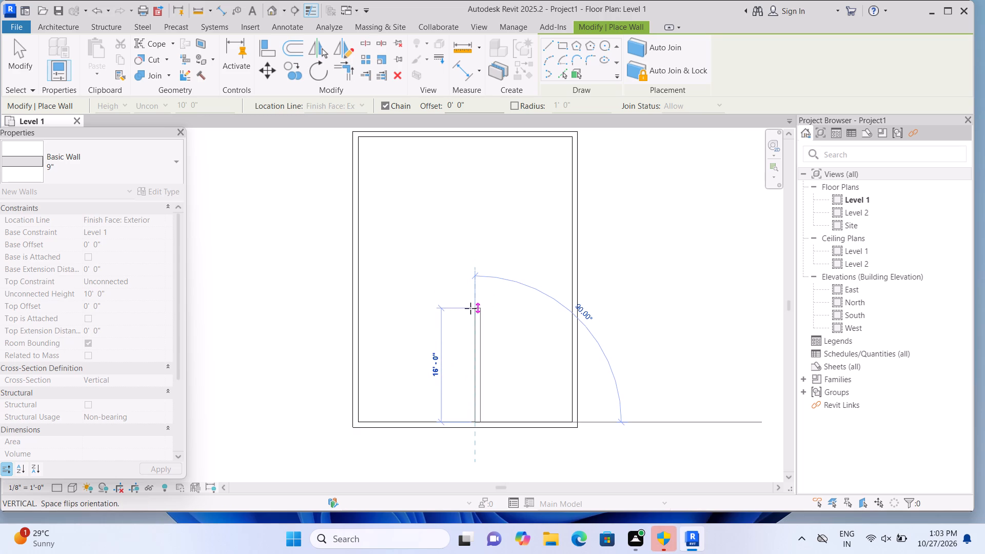
{"action": "left_click", "coordinate": [470, 313]}
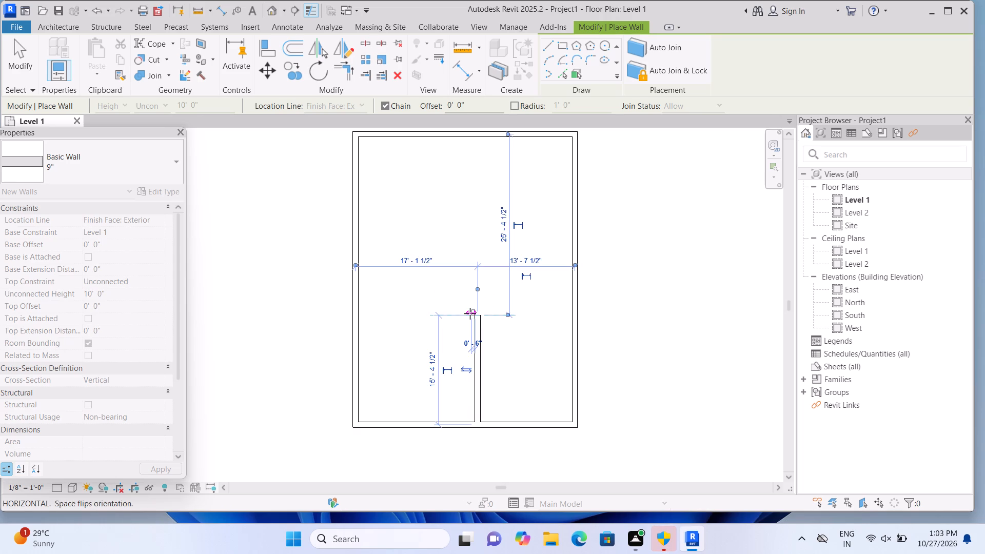
{"action": "left_click", "coordinate": [576, 314]}
{"action": "key", "text": "Escape"}
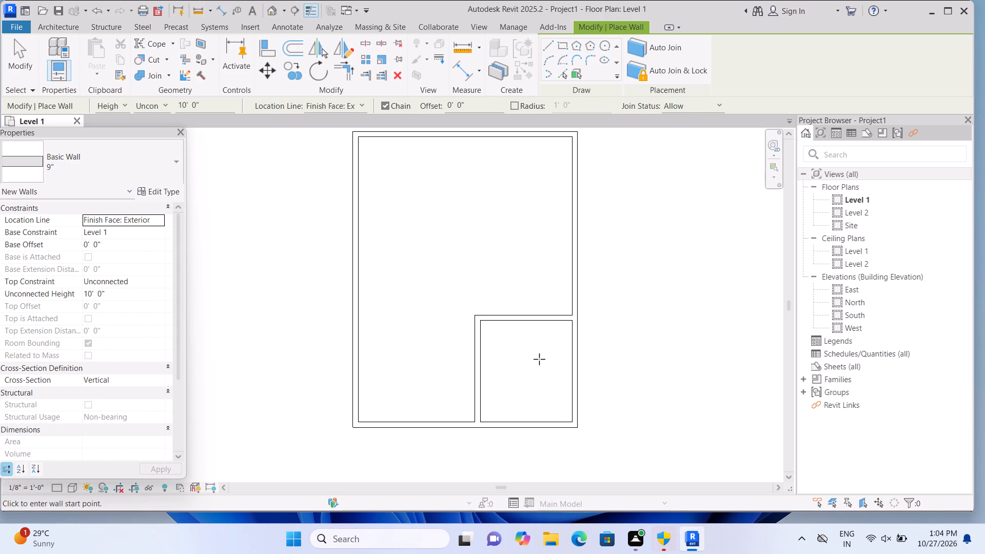
Draw a 7' Curtain Wall 1 segment along the south wall, starting 6' from its west end.
{"action": "scroll", "coordinate": [529, 399], "scroll_direction": "up", "scroll_amount": 2}
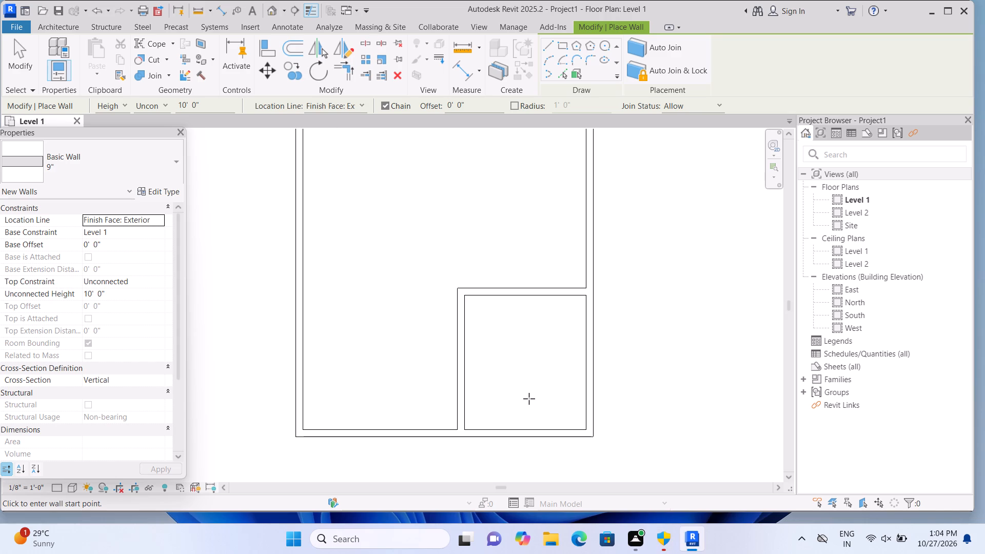
{"action": "middle_click_drag", "start_coordinate": [529, 399], "coordinate": [527, 421]}
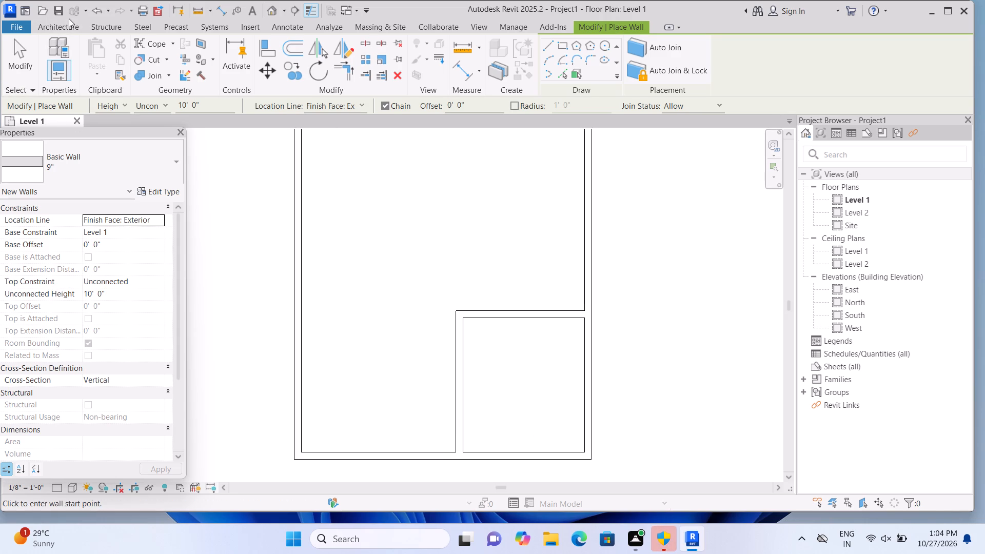
{"action": "left_click", "coordinate": [175, 160]}
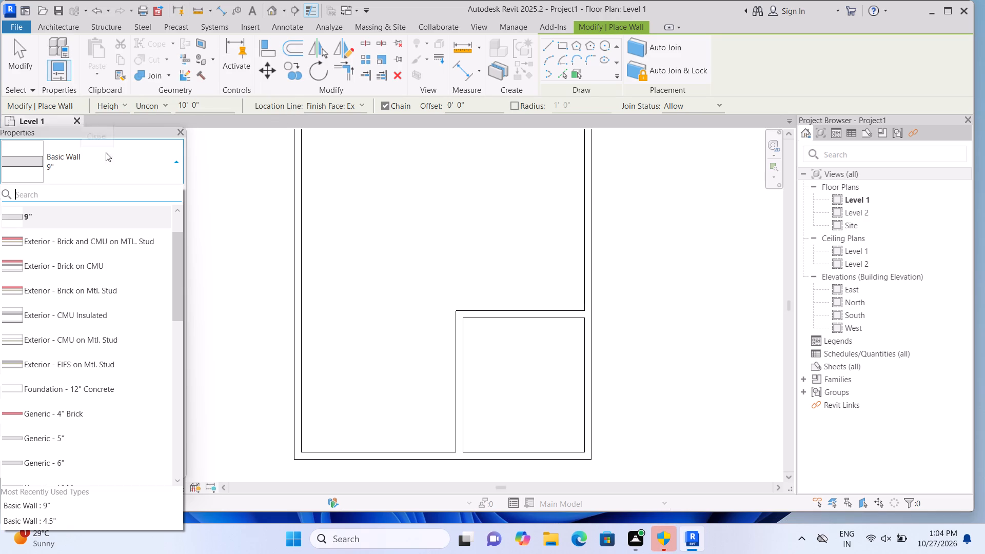
{"action": "double_click", "coordinate": [160, 159]}
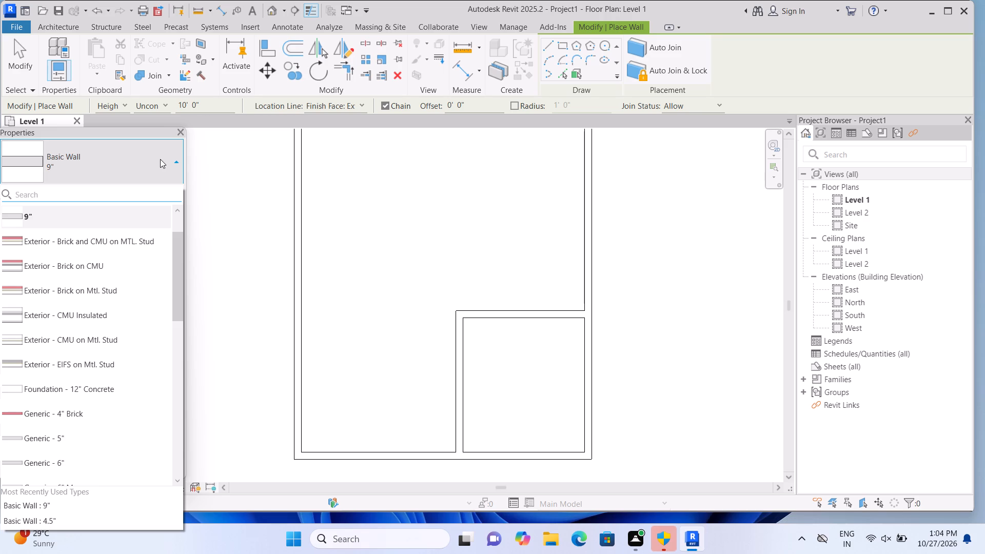
{"action": "scroll", "coordinate": [160, 168], "scroll_direction": "down", "scroll_amount": 3}
{"action": "scroll", "coordinate": [153, 256], "scroll_direction": "down", "scroll_amount": 2}
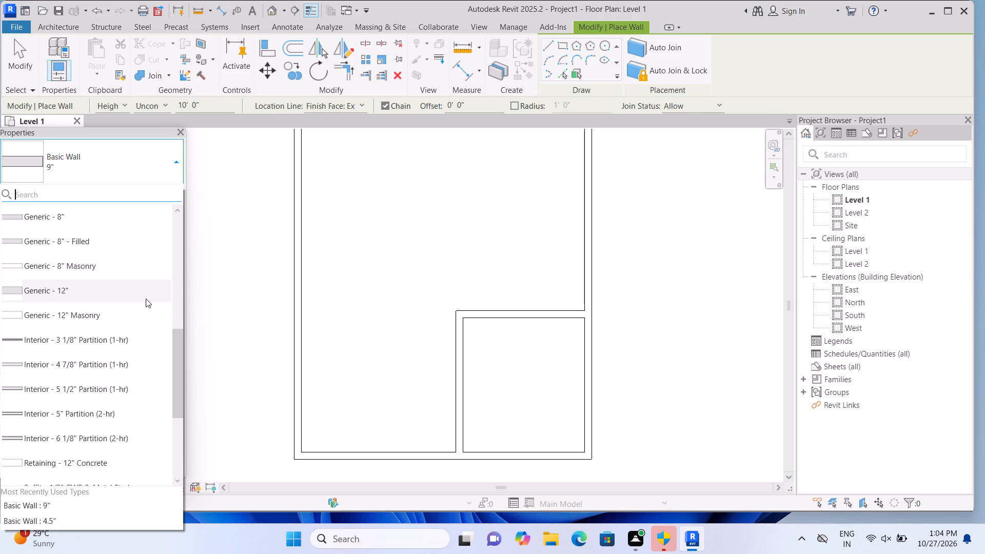
{"action": "scroll", "coordinate": [136, 312], "scroll_direction": "down", "scroll_amount": 7}
{"action": "left_click", "coordinate": [121, 354]}
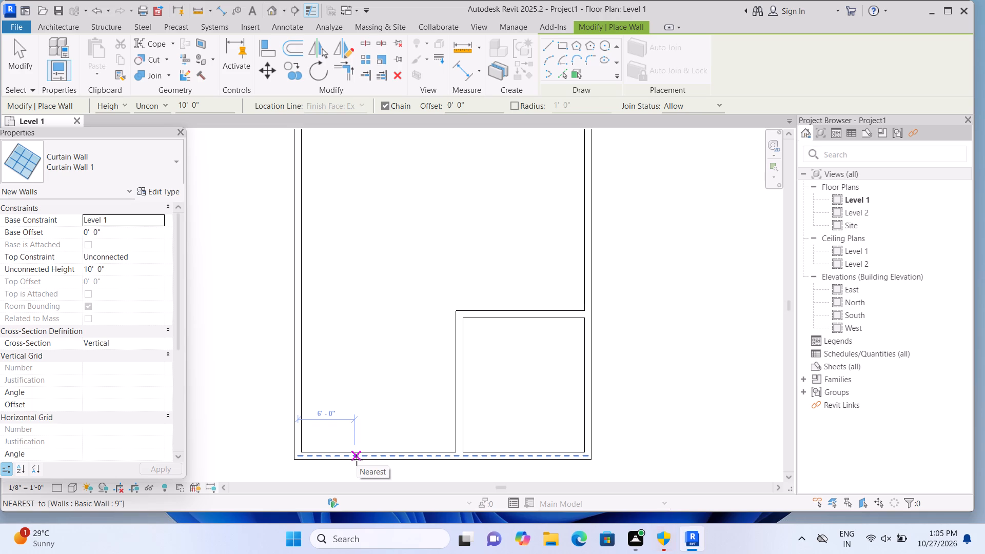
{"action": "left_click", "coordinate": [357, 460]}
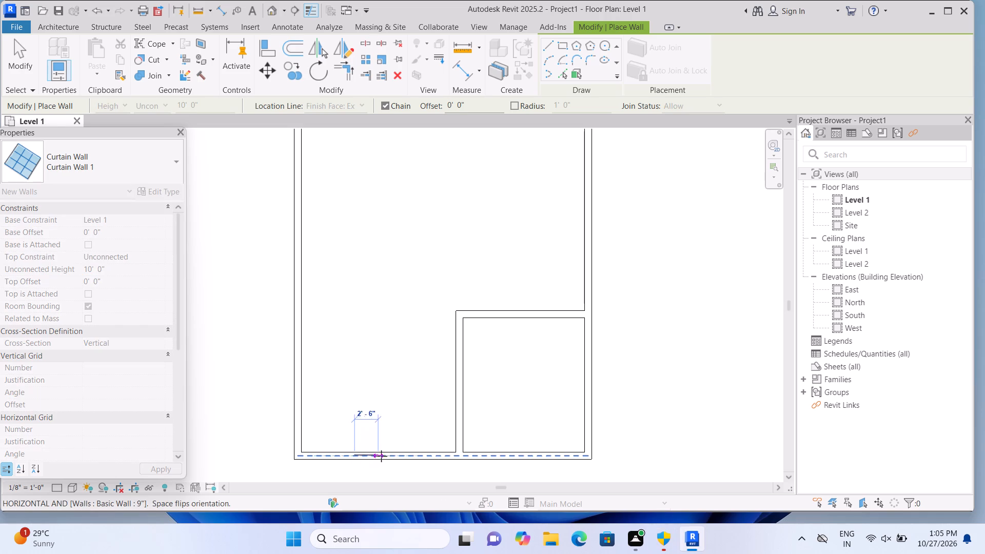
{"action": "double_click", "coordinate": [422, 456]}
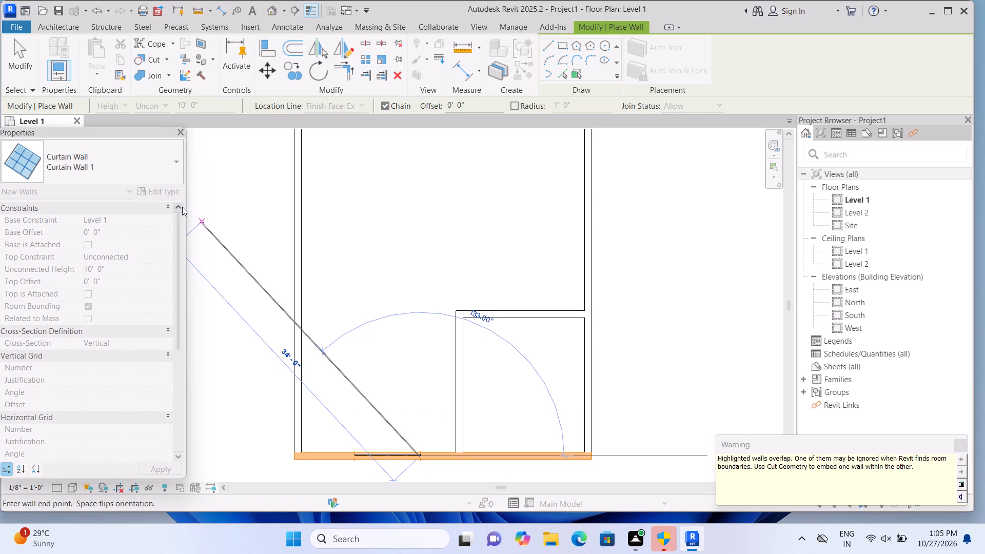
{"action": "key", "text": "Escape"}
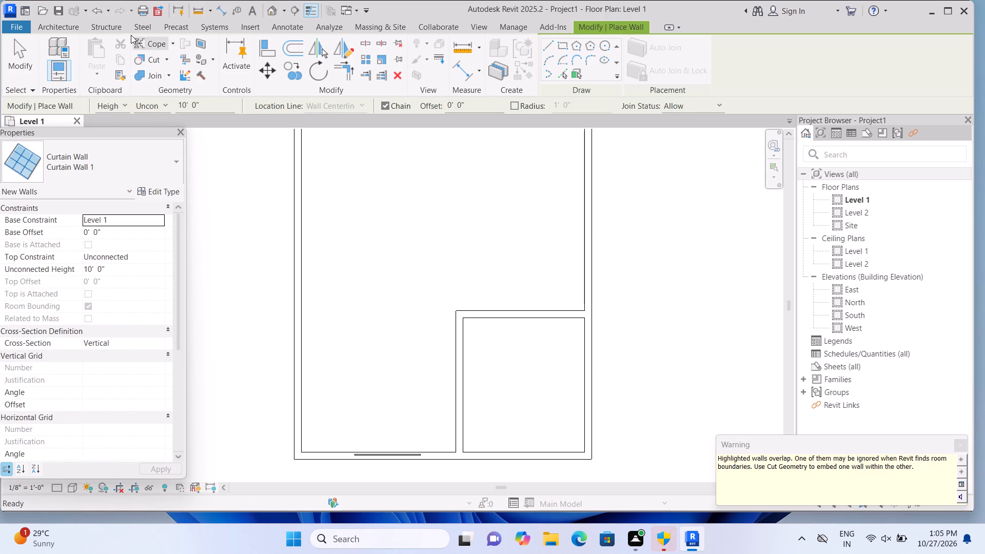
Cut the south wall's geometry with the overlapping 7' curtain wall using Cut Geometry.
{"action": "left_click", "coordinate": [170, 56]}
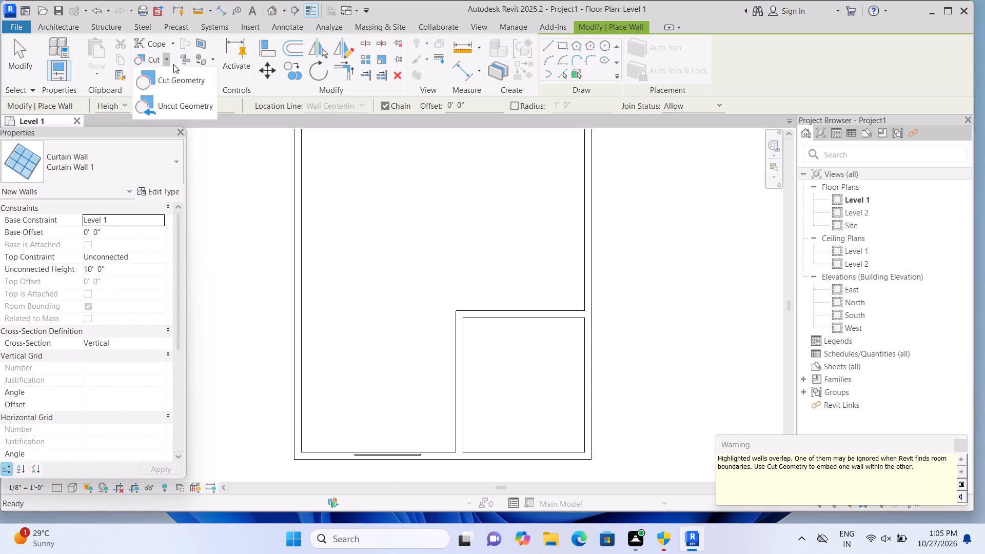
{"action": "left_click", "coordinate": [178, 81]}
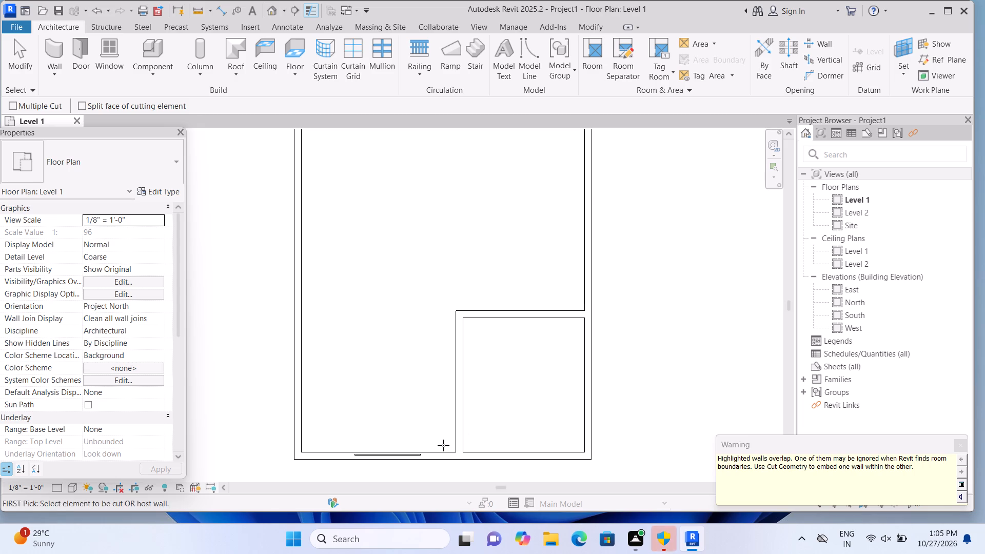
{"action": "left_click", "coordinate": [441, 457]}
{"action": "left_click", "coordinate": [393, 461]}
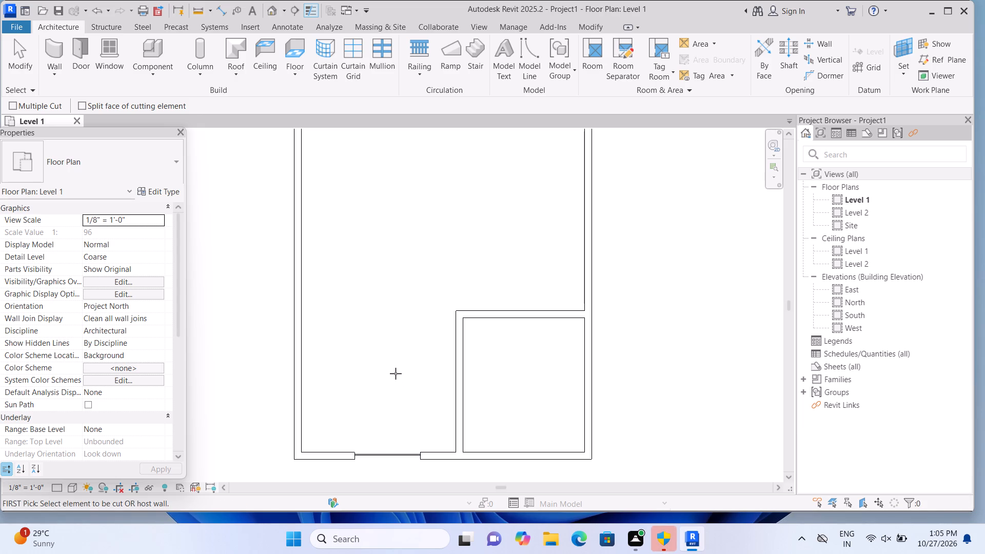
{"action": "key", "text": "Escape"}
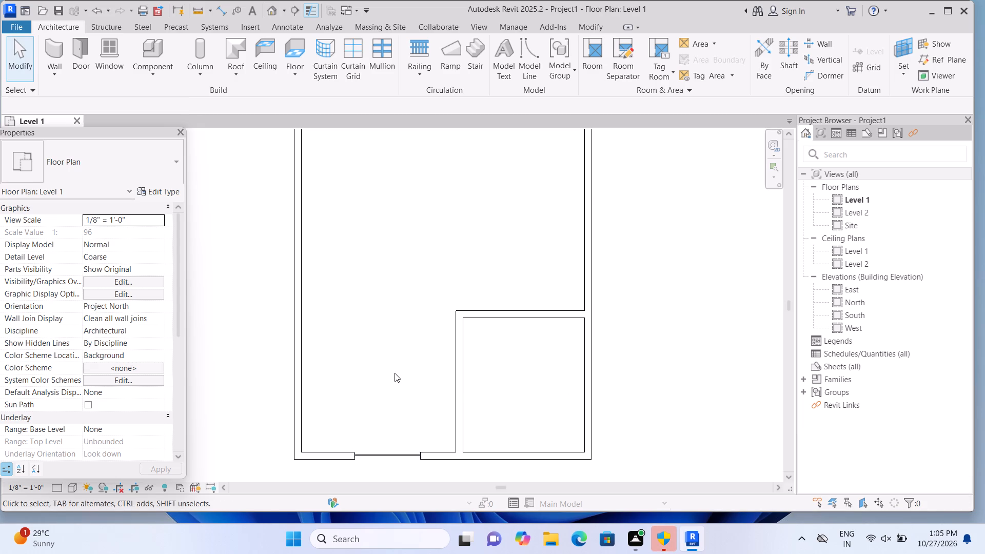
Draw a 4' Curtain Wall 1 segment along the interior horizontal wall, starting 5'-6" from its west end.
{"action": "left_click", "coordinate": [146, 165]}
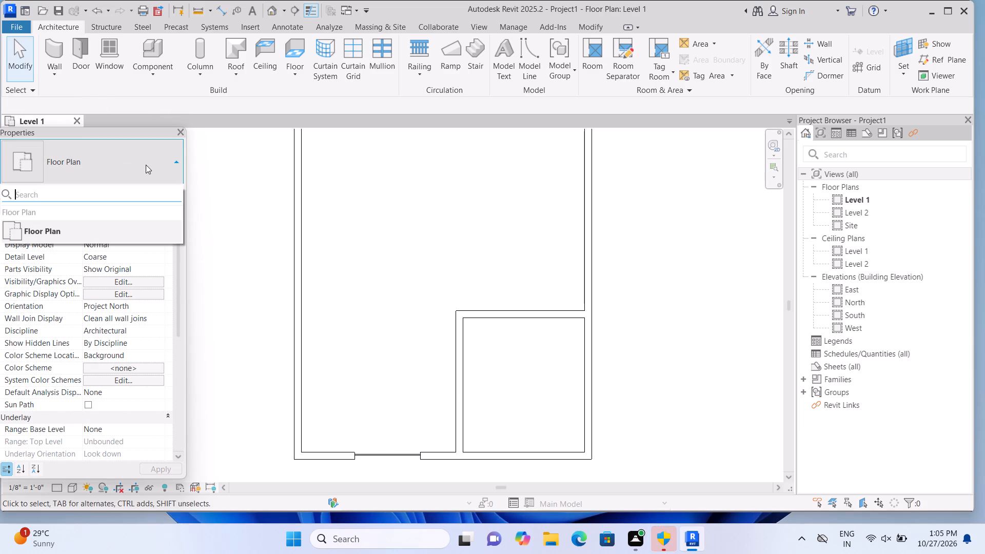
{"action": "left_click", "coordinate": [62, 55]}
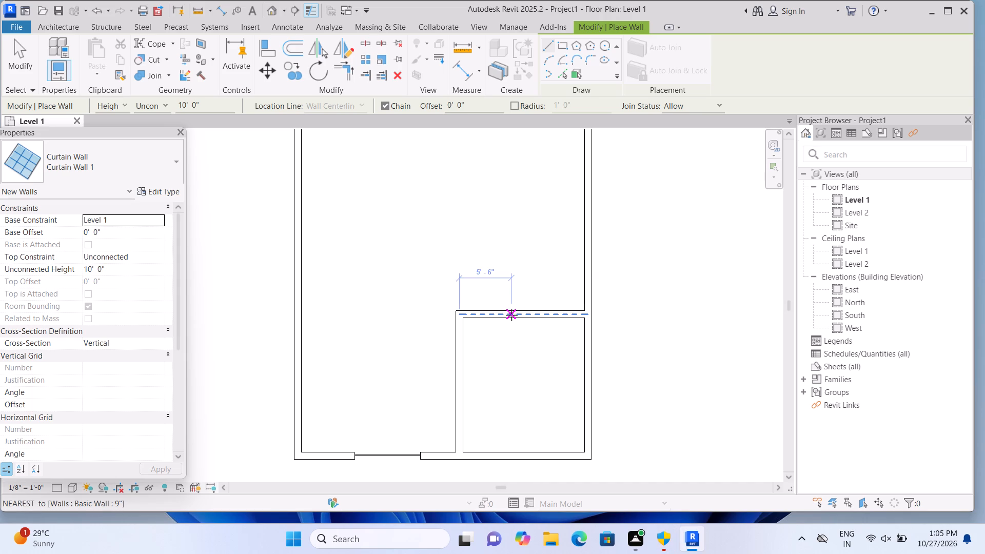
{"action": "left_click", "coordinate": [511, 315]}
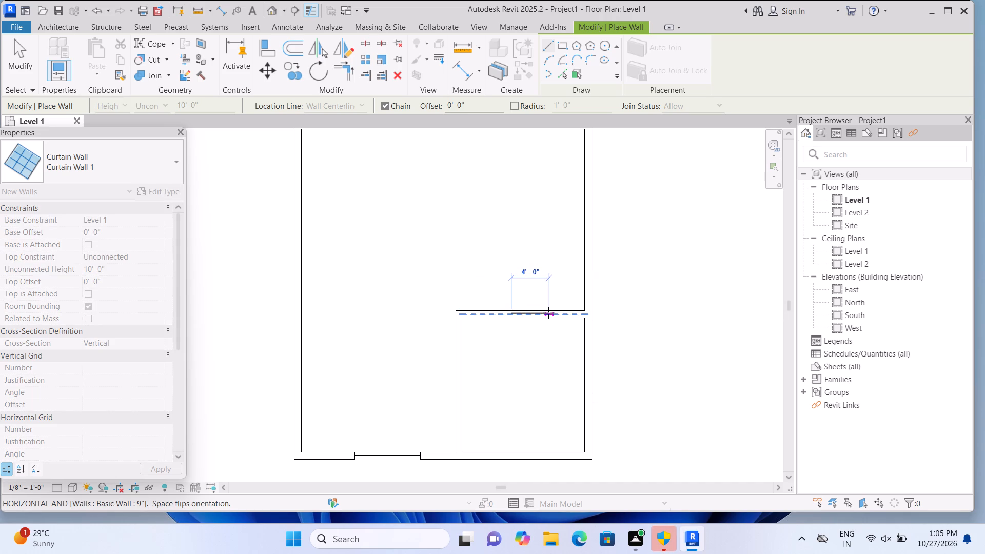
{"action": "left_click", "coordinate": [548, 313]}
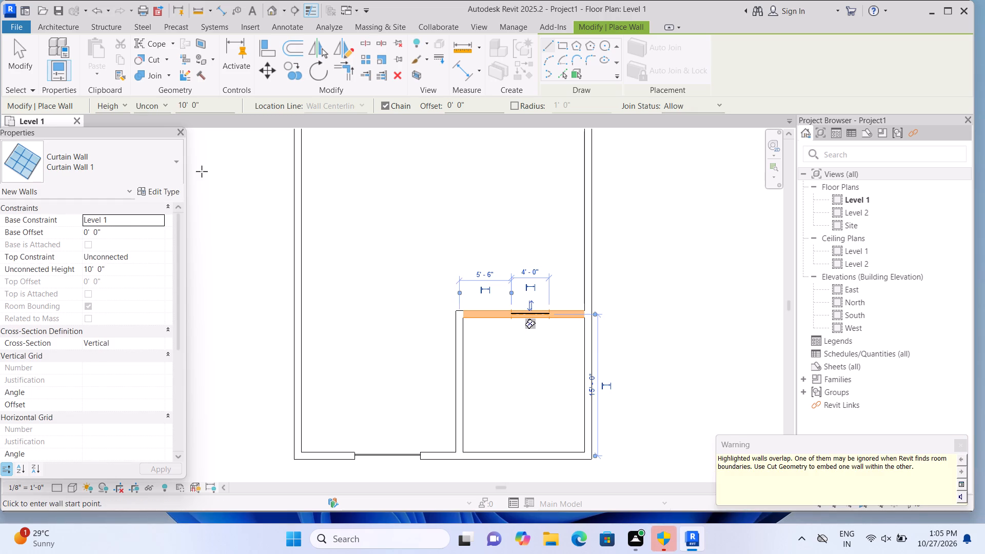
Cut the interior horizontal wall's geometry with its overlapping 4' curtain wall using Cut Geometry.
{"action": "double_click", "coordinate": [162, 59]}
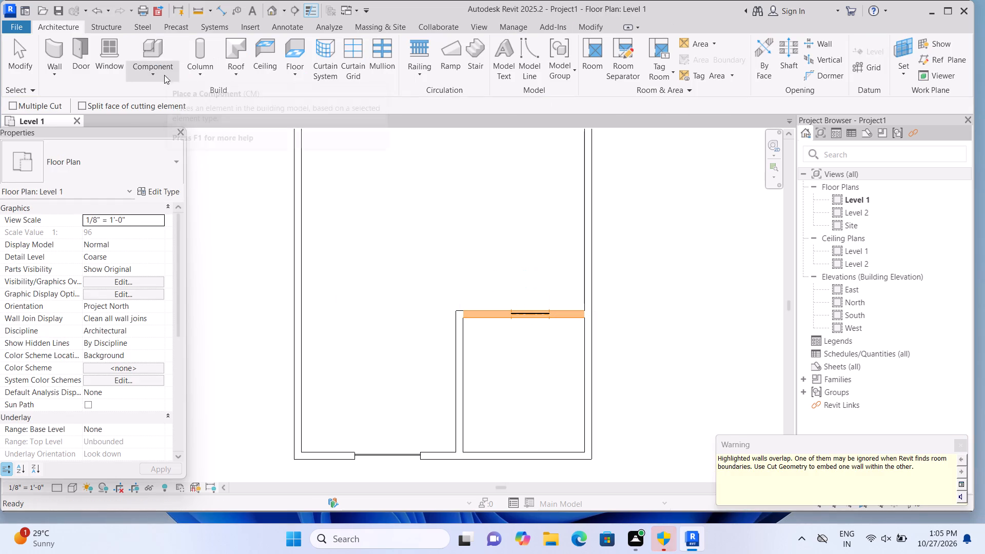
{"action": "left_click", "coordinate": [67, 25]}
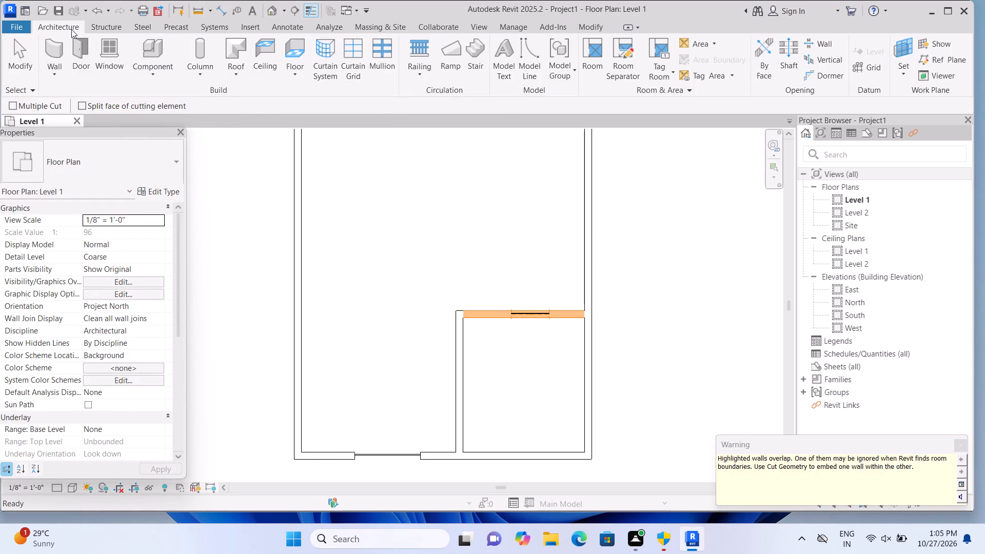
{"action": "left_click", "coordinate": [540, 71]}
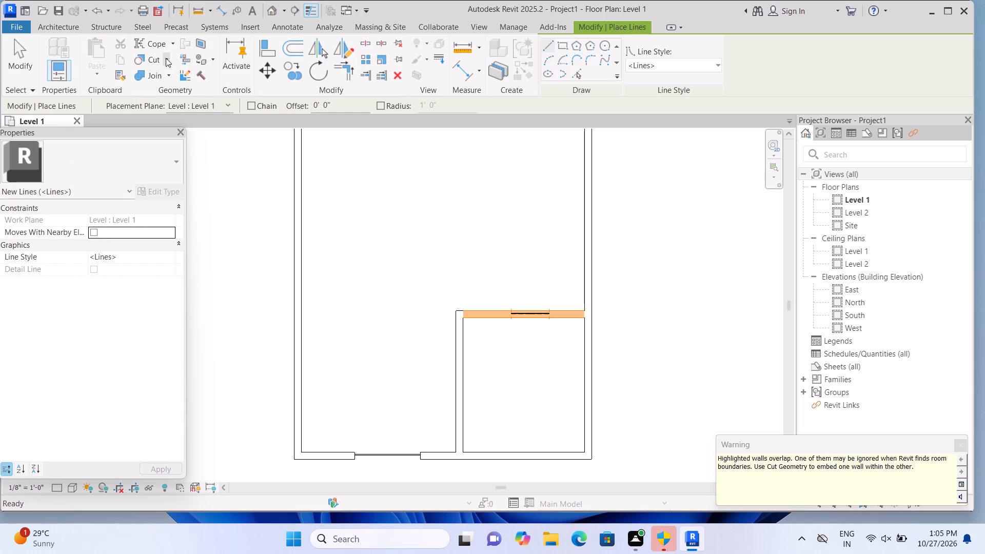
{"action": "double_click", "coordinate": [166, 58]}
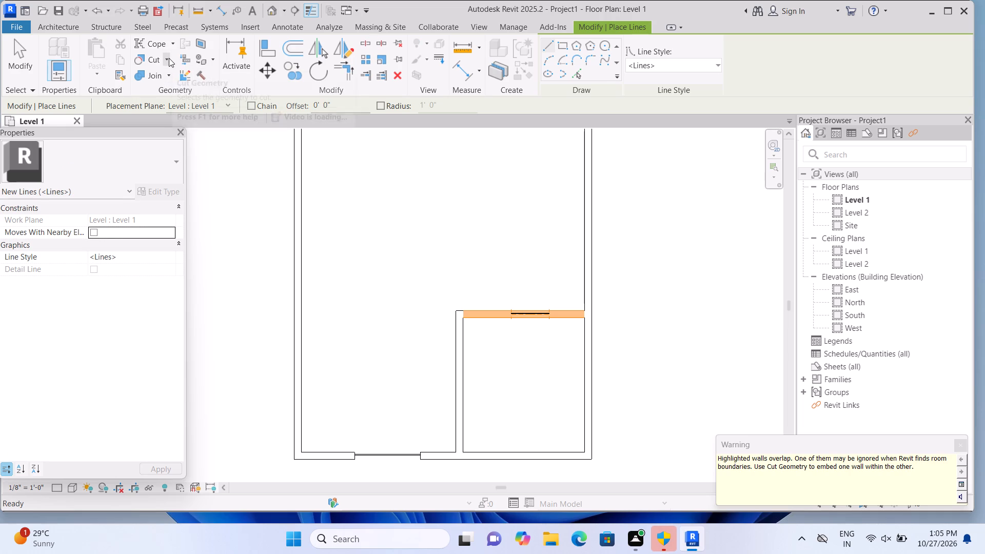
{"action": "double_click", "coordinate": [169, 58]}
{"action": "left_click", "coordinate": [167, 60]}
{"action": "left_click", "coordinate": [171, 79]}
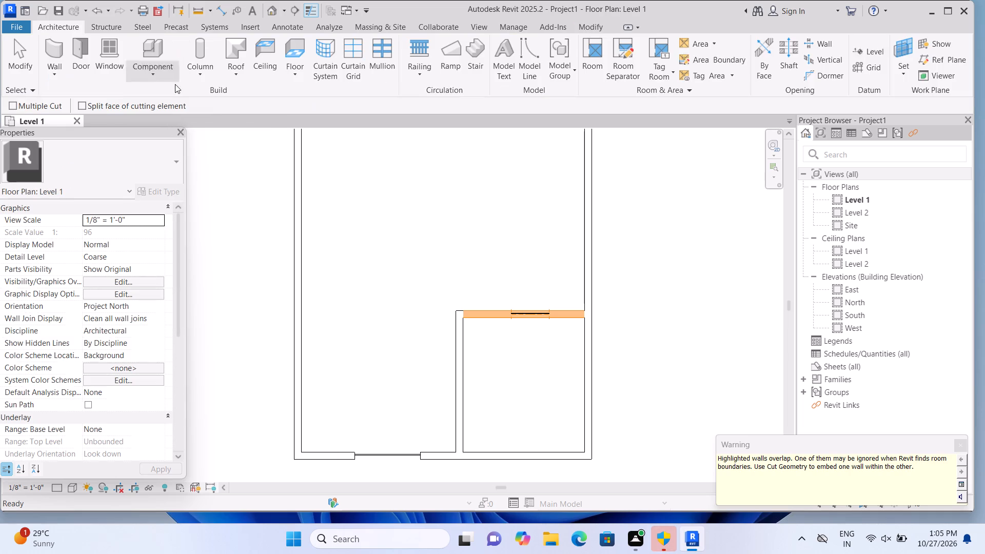
{"action": "left_click", "coordinate": [497, 315]}
{"action": "left_click", "coordinate": [525, 312]}
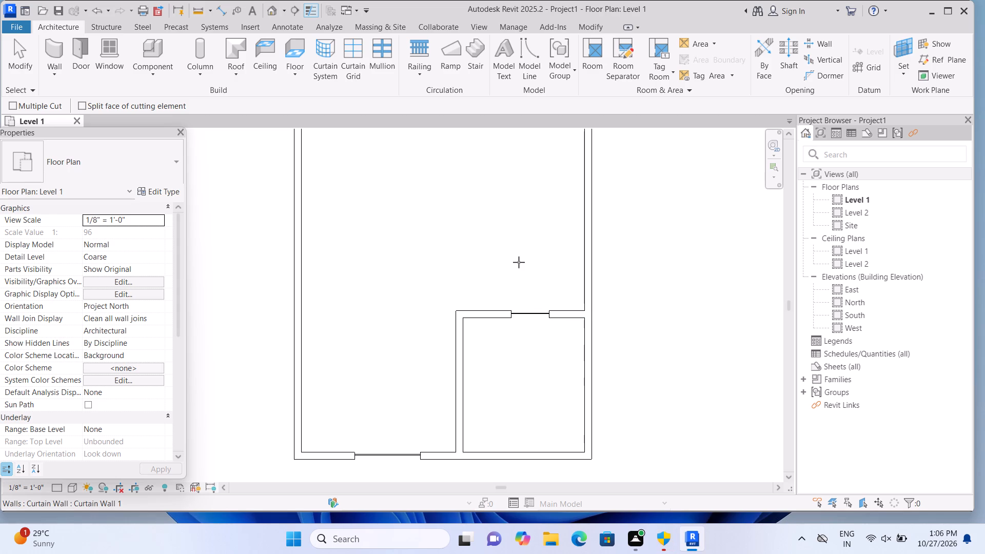
{"action": "key", "text": "Escape"}
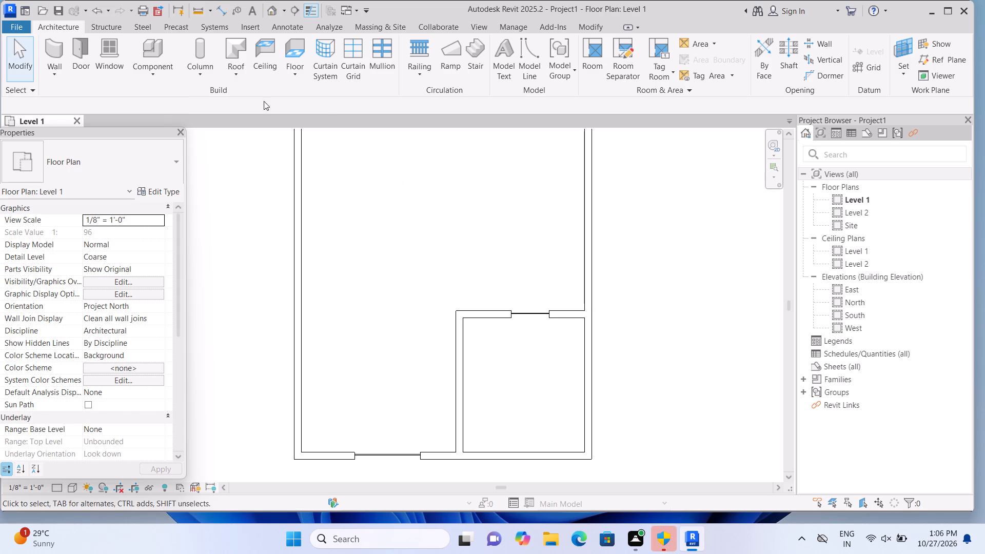
Place a Single-Flush 36" x 84" door in the interior horizontal wall, 2'-9" from its west end, swinging north.
{"action": "left_click", "coordinate": [88, 54]}
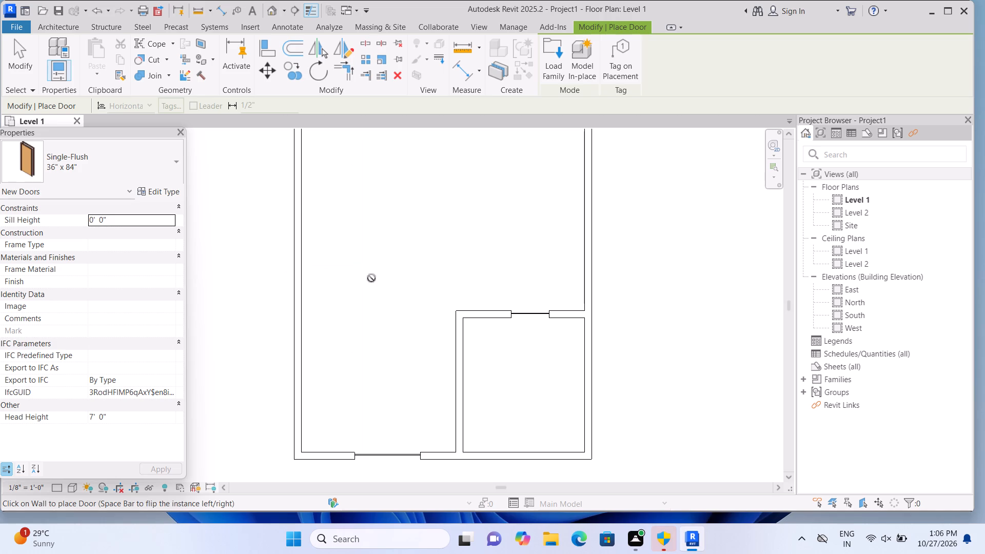
{"action": "left_click", "coordinate": [483, 311]}
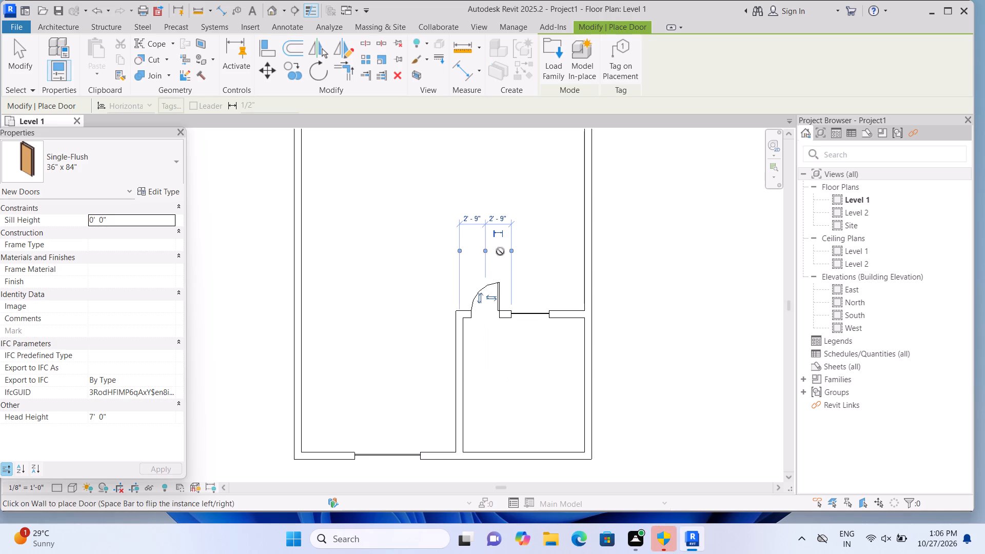
{"action": "key", "text": "Escape"}
{"action": "key", "text": "Escape"}
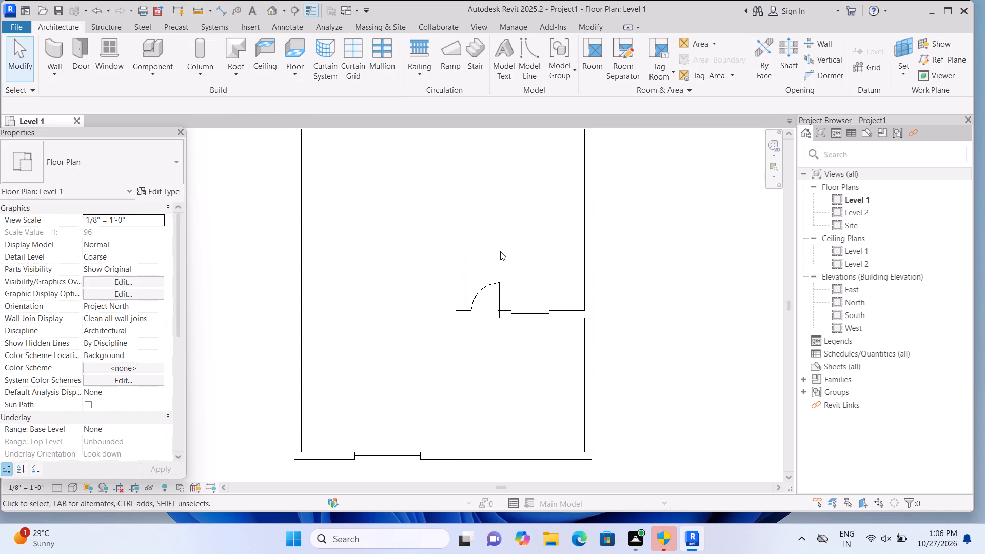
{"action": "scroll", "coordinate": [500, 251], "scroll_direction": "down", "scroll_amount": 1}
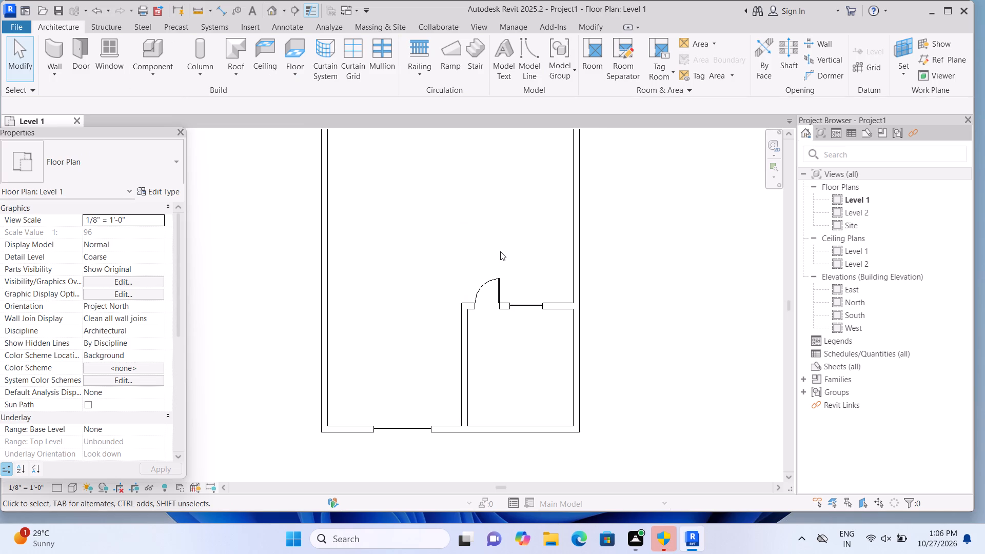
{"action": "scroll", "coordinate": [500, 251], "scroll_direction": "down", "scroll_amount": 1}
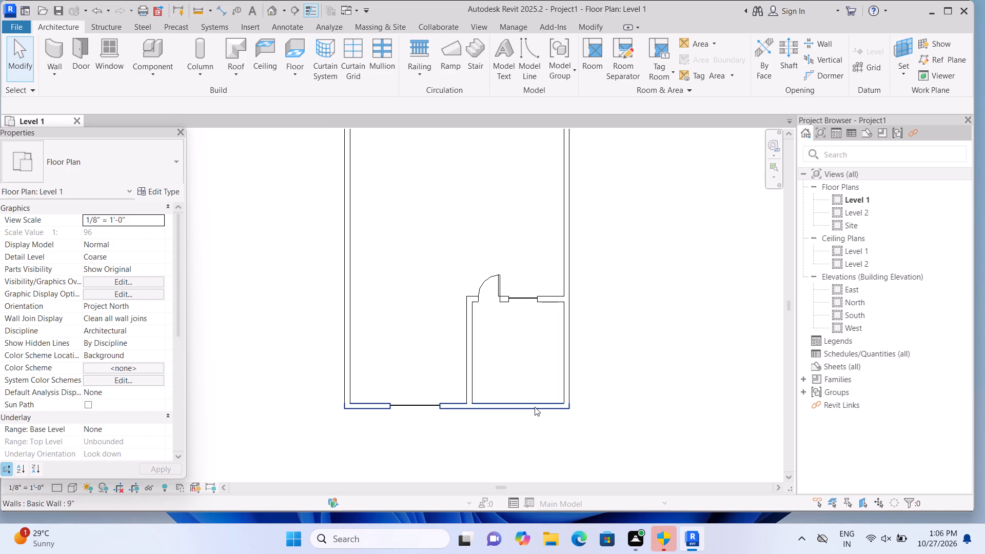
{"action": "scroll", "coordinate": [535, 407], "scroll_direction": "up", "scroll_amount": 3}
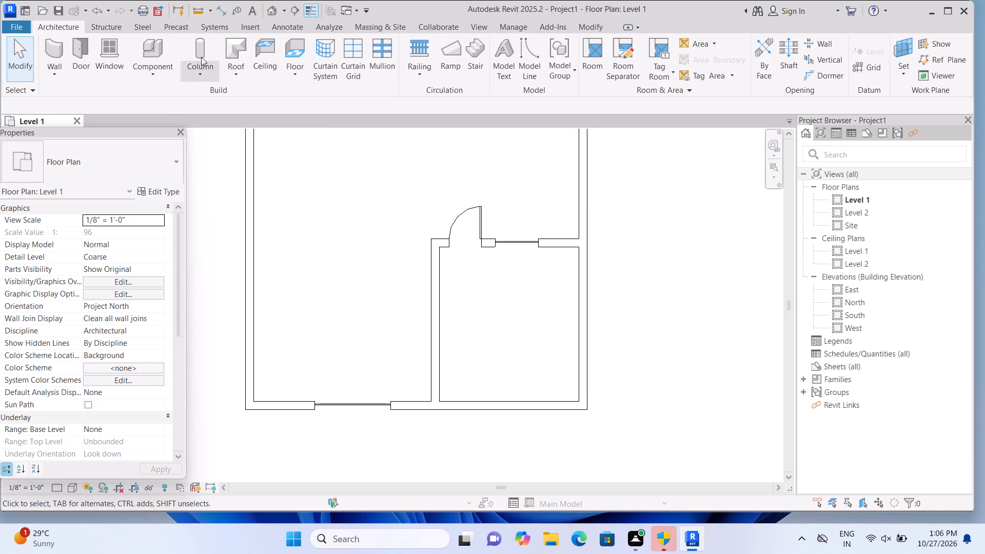
Split the 9" south wall with Split Element, in line with the east face of the interior vertical wall.
{"action": "left_click", "coordinate": [521, 71]}
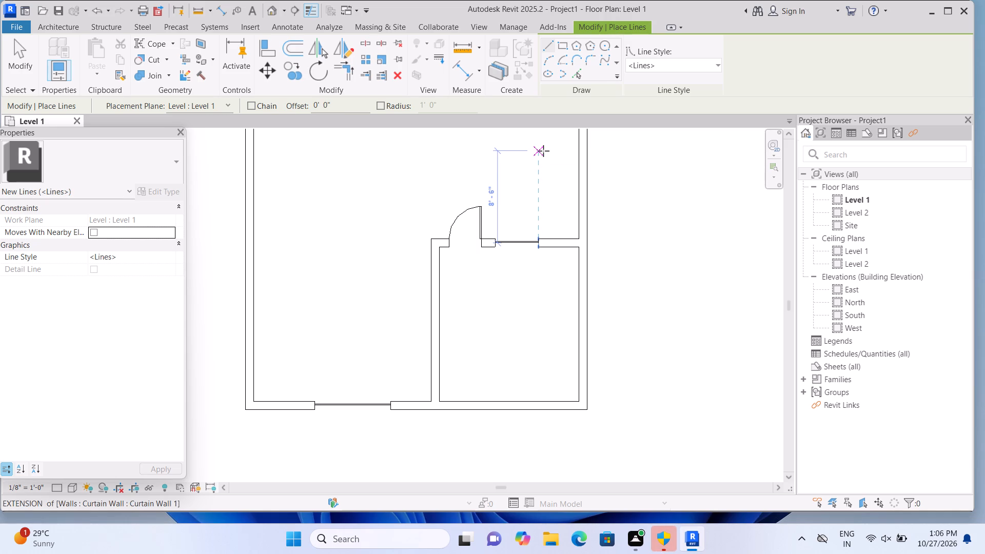
{"action": "middle_click_drag", "start_coordinate": [549, 167], "coordinate": [549, 213]}
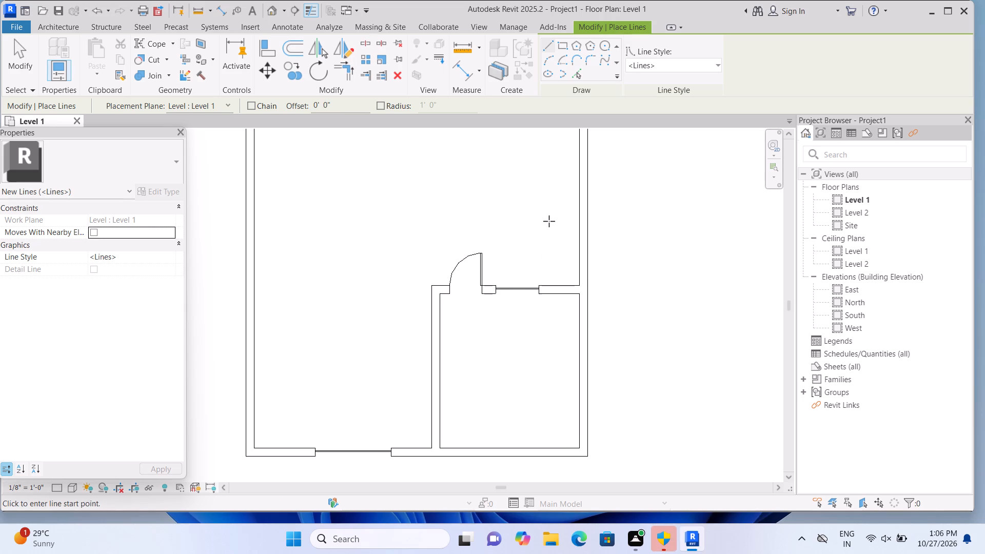
{"action": "left_click", "coordinate": [365, 48]}
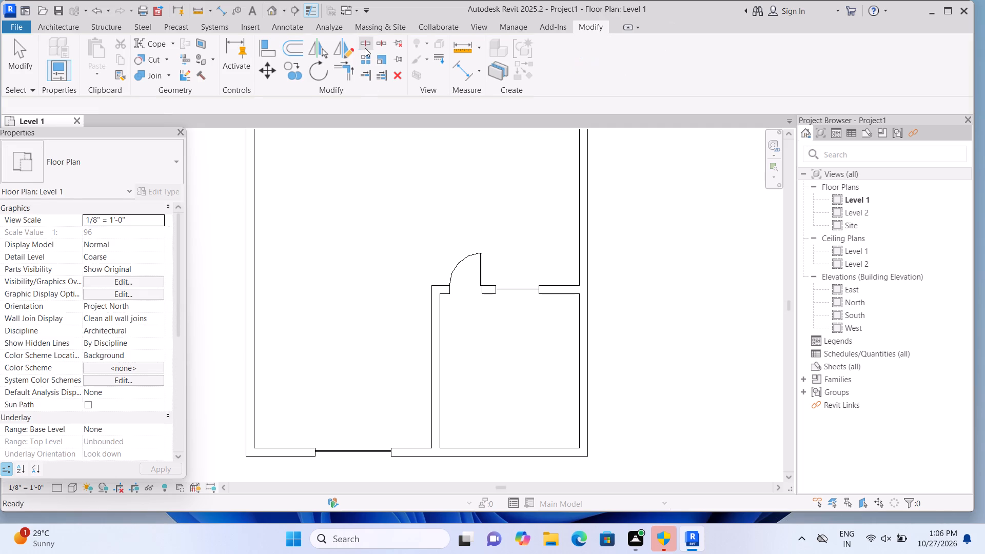
{"action": "middle_click", "coordinate": [331, 221]}
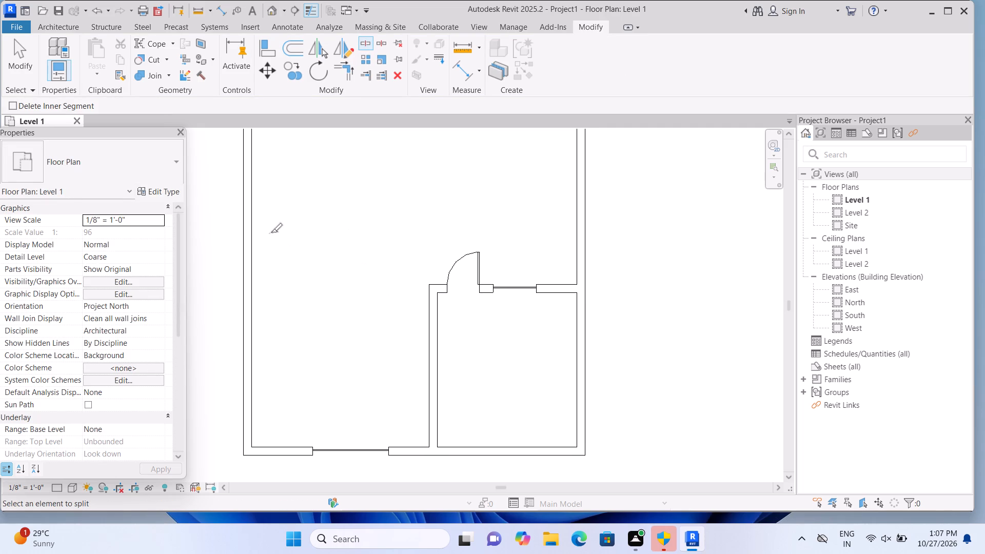
{"action": "scroll", "coordinate": [443, 480], "scroll_direction": "up", "scroll_amount": 1}
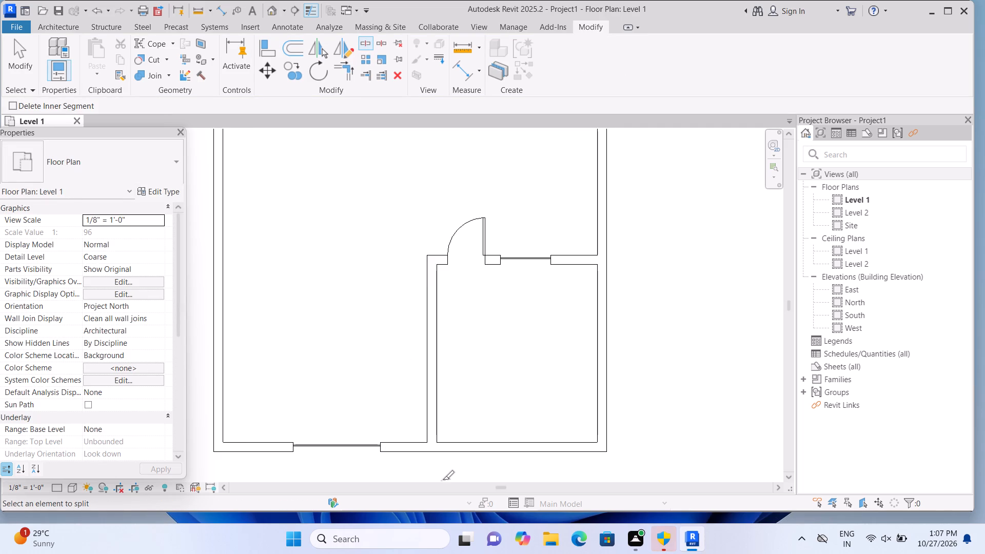
{"action": "scroll", "coordinate": [443, 480], "scroll_direction": "up", "scroll_amount": 8}
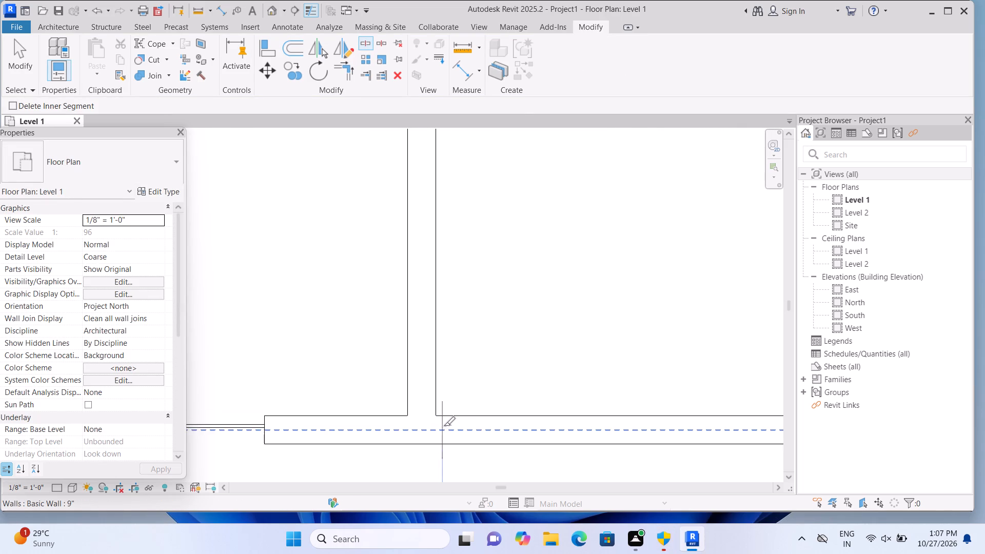
{"action": "scroll", "coordinate": [444, 426], "scroll_direction": "up", "scroll_amount": 6}
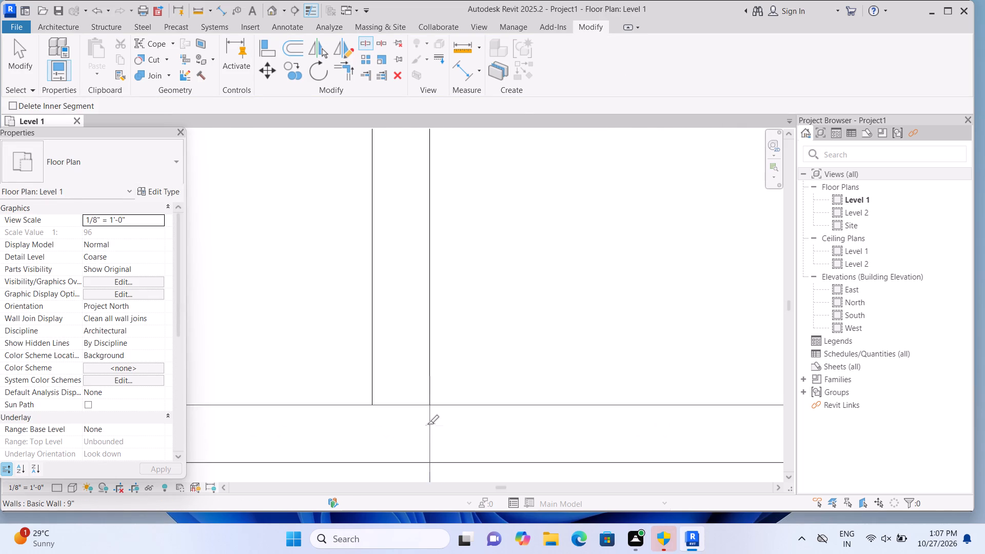
{"action": "left_click", "coordinate": [427, 424]}
Split the south wall again near the southeast corner, in line with the east wall's inner face.
{"action": "scroll", "coordinate": [544, 366], "scroll_direction": "down", "scroll_amount": 8}
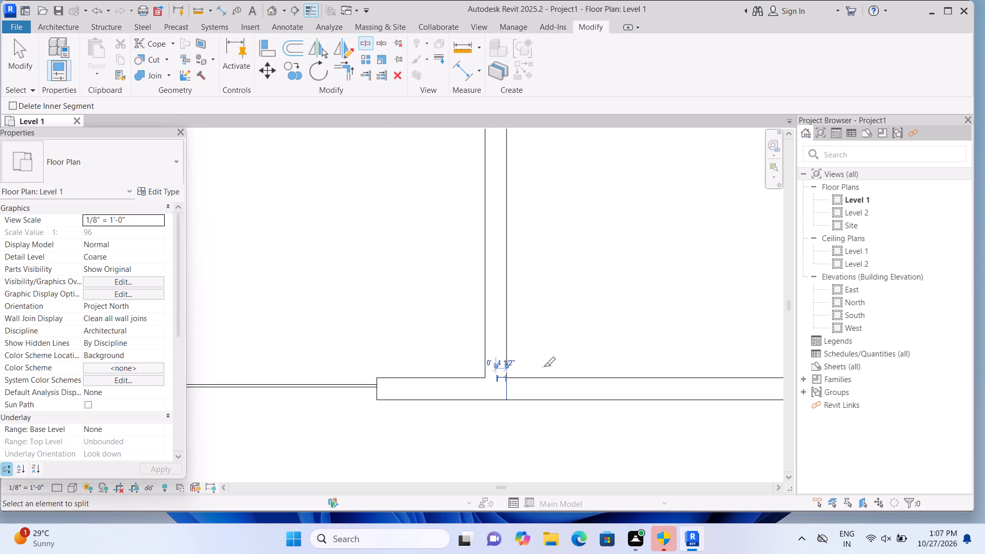
{"action": "scroll", "coordinate": [544, 366], "scroll_direction": "down", "scroll_amount": 3}
{"action": "middle_click_drag", "start_coordinate": [581, 346], "coordinate": [557, 350]}
{"action": "middle_click_drag", "start_coordinate": [547, 355], "coordinate": [422, 356]}
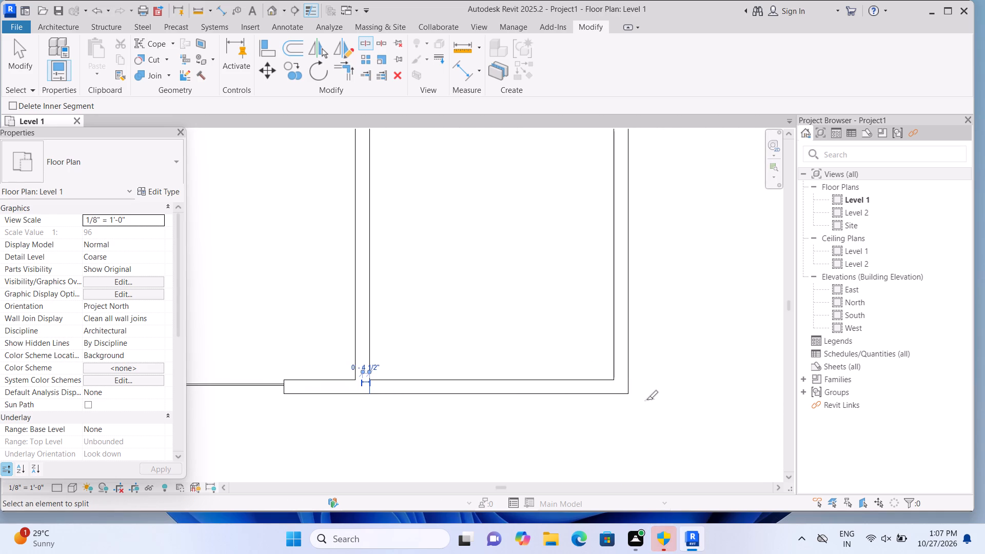
{"action": "middle_click_drag", "start_coordinate": [641, 400], "coordinate": [575, 402]}
{"action": "scroll", "coordinate": [570, 398], "scroll_direction": "up", "scroll_amount": 1}
{"action": "scroll", "coordinate": [528, 390], "scroll_direction": "up", "scroll_amount": 1}
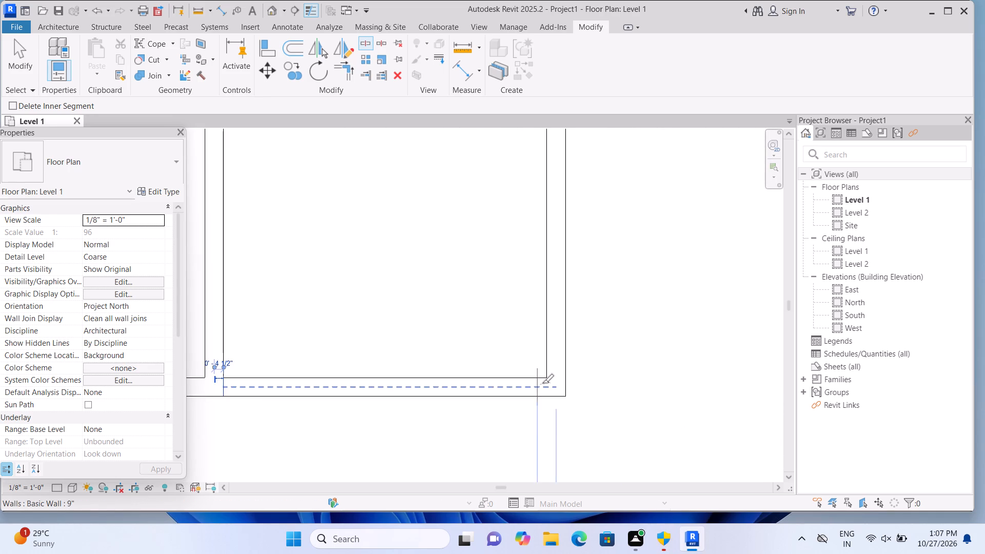
{"action": "scroll", "coordinate": [557, 382], "scroll_direction": "up", "scroll_amount": 5}
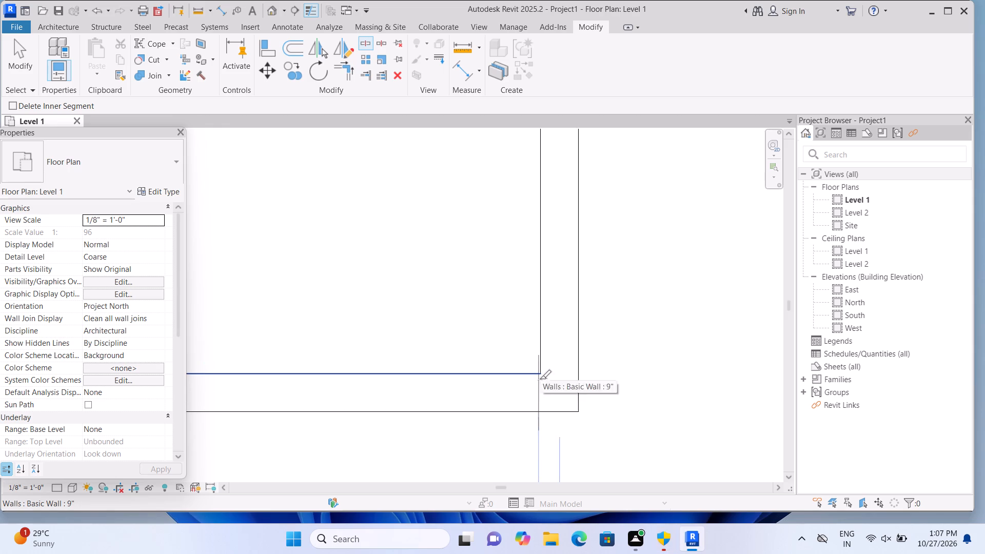
{"action": "scroll", "coordinate": [540, 379], "scroll_direction": "up", "scroll_amount": 4}
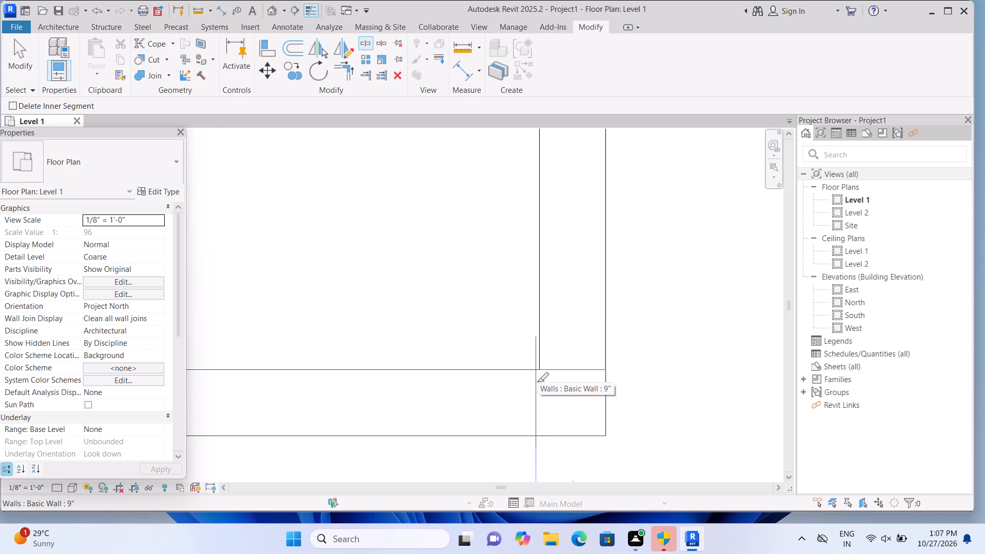
{"action": "scroll", "coordinate": [540, 382], "scroll_direction": "up", "scroll_amount": 4}
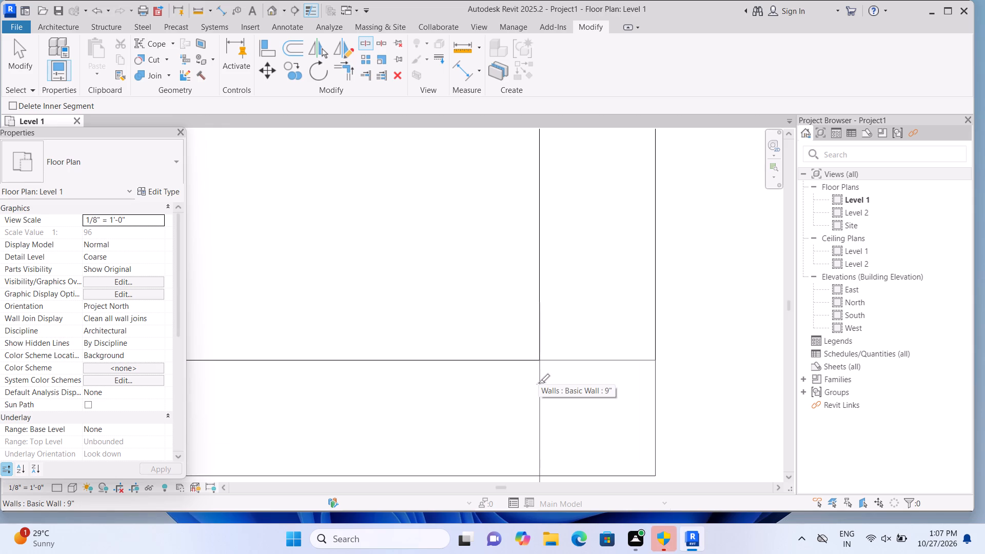
{"action": "left_click", "coordinate": [538, 383]}
{"action": "scroll", "coordinate": [538, 383], "scroll_direction": "down", "scroll_amount": 13}
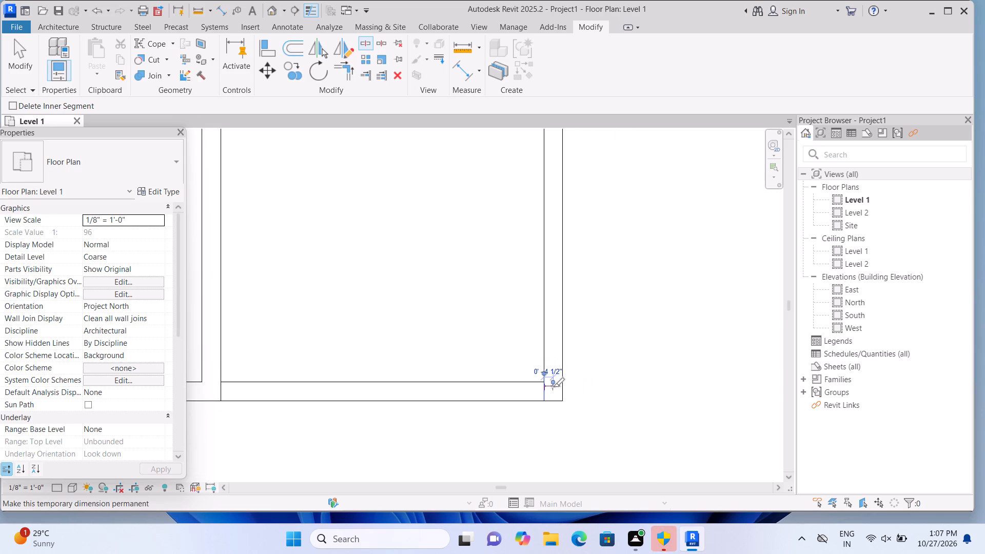
{"action": "scroll", "coordinate": [553, 387], "scroll_direction": "down", "scroll_amount": 4}
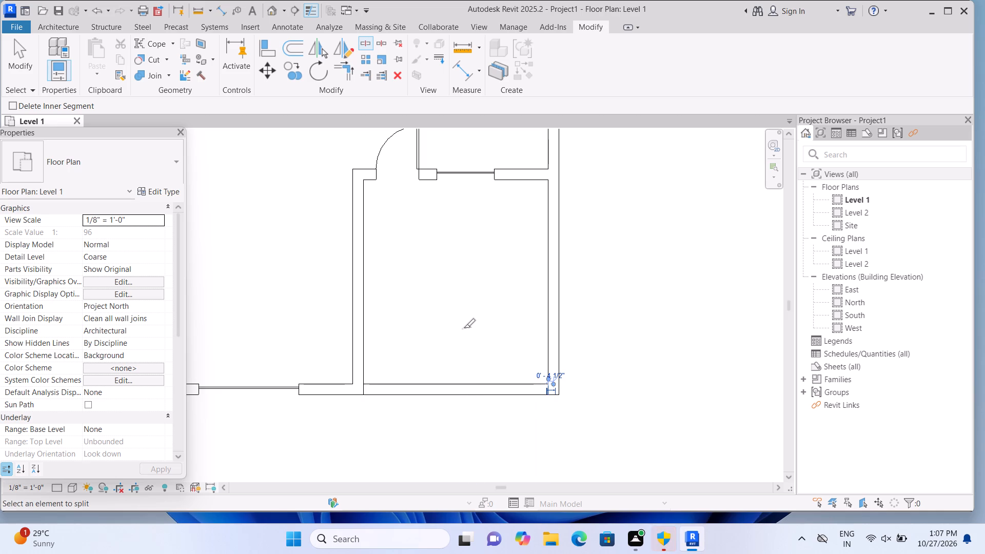
{"action": "key", "text": "Escape"}
{"action": "key", "text": "Escape"}
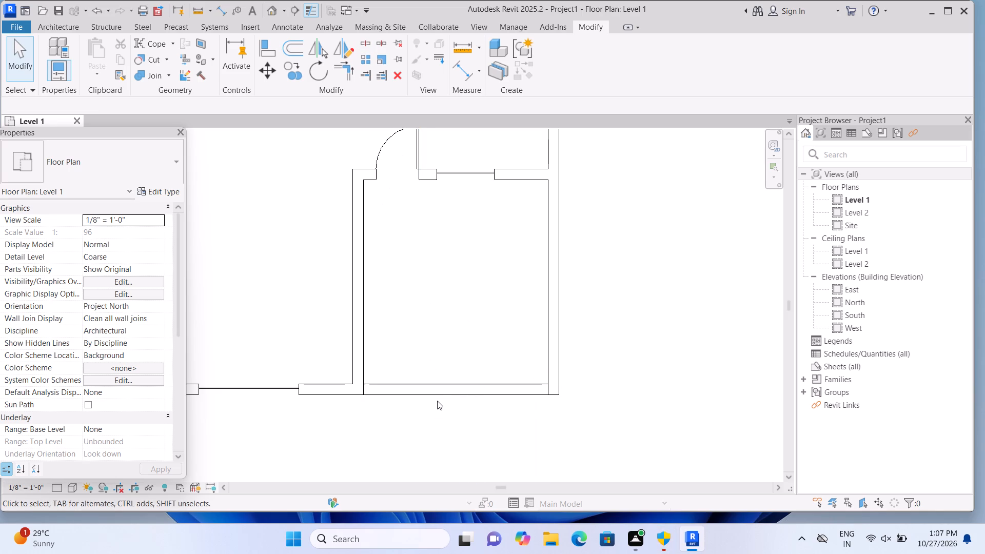
Delete the split-off south wall segment between the interior vertical wall and the east wall.
{"action": "double_click", "coordinate": [439, 394]}
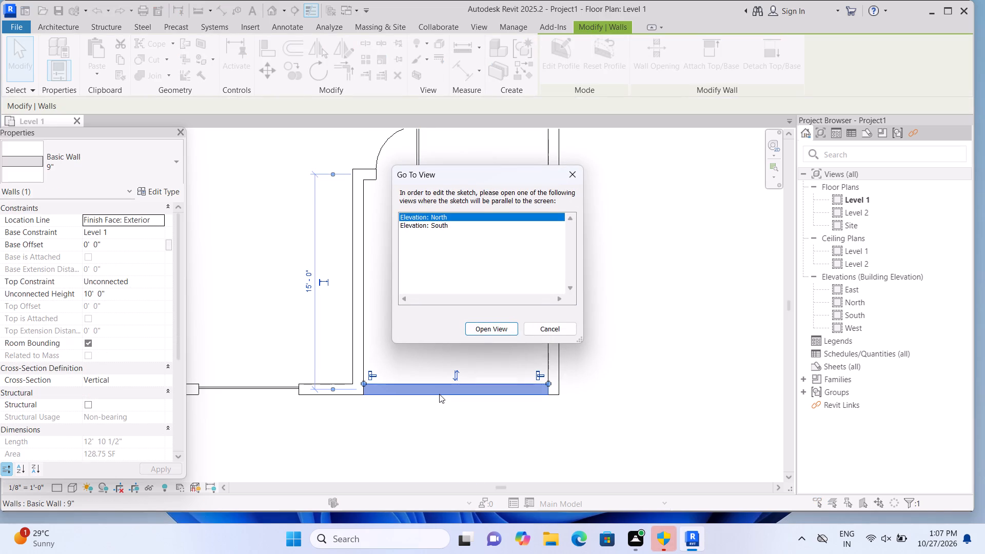
{"action": "key", "text": "Delete"}
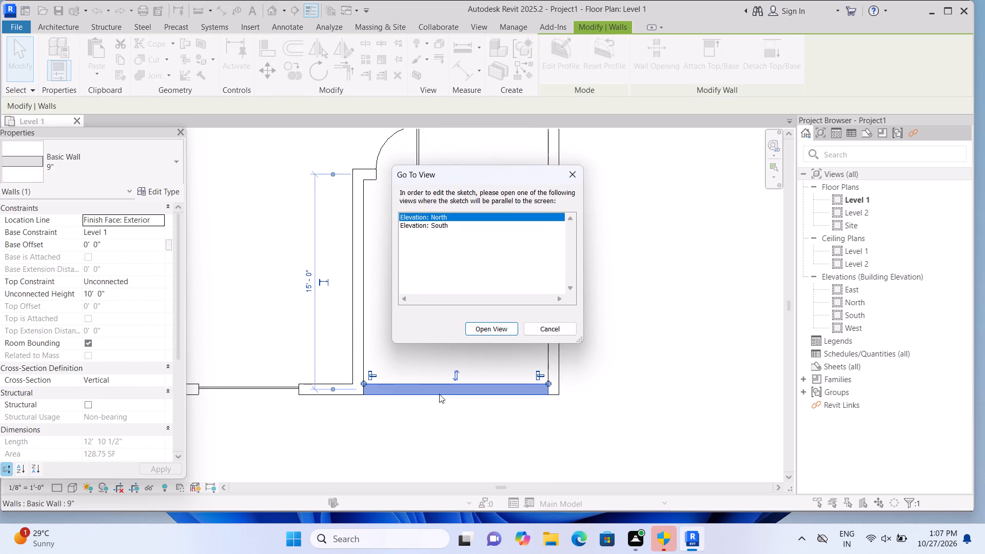
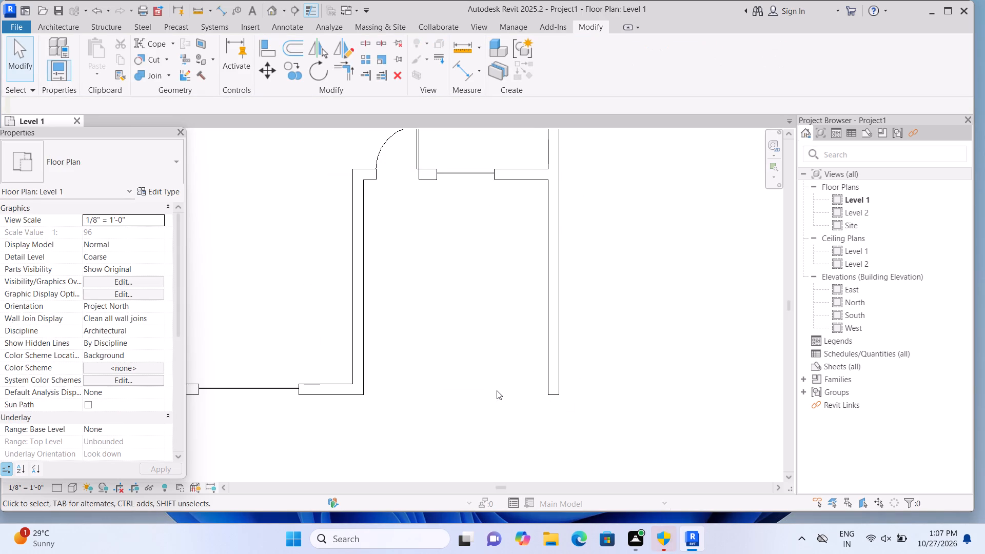
Open the default 3D view of the building and set its visual style to Shaded.
{"action": "scroll", "coordinate": [660, 299], "scroll_direction": "down", "scroll_amount": 5}
{"action": "middle_click_drag", "start_coordinate": [660, 299], "coordinate": [636, 356]}
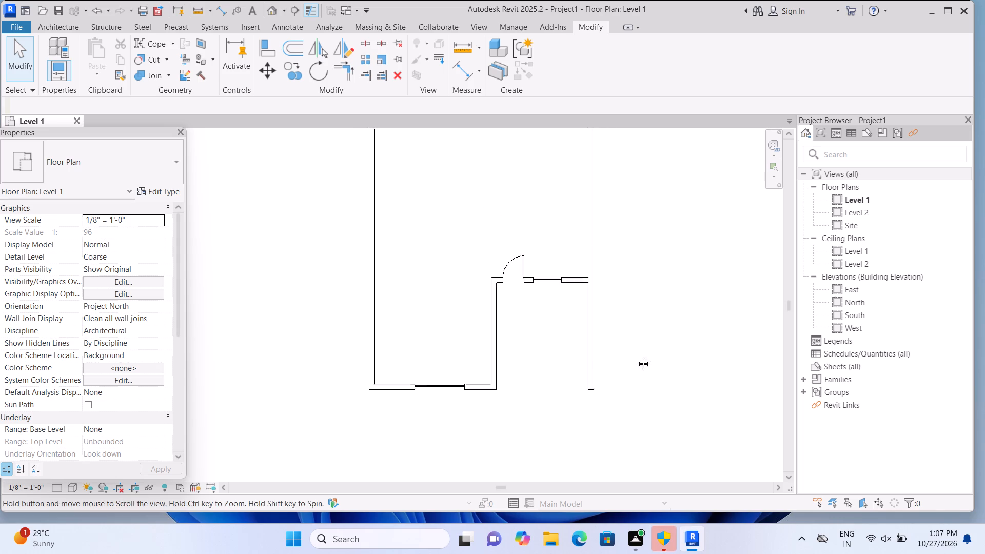
{"action": "middle_click_drag", "start_coordinate": [636, 356], "coordinate": [594, 424]}
{"action": "middle_click_drag", "start_coordinate": [595, 407], "coordinate": [619, 374]}
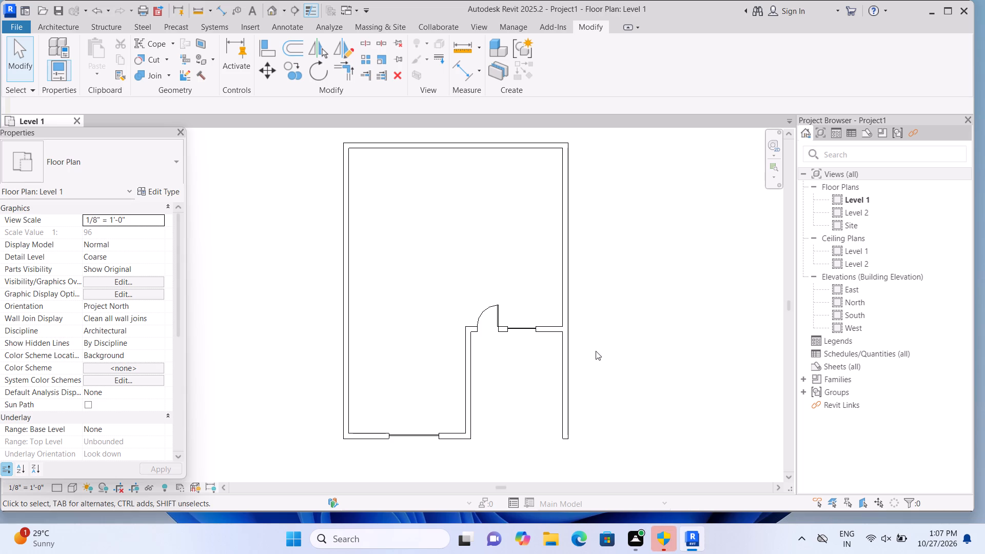
{"action": "left_click", "coordinate": [274, 10]}
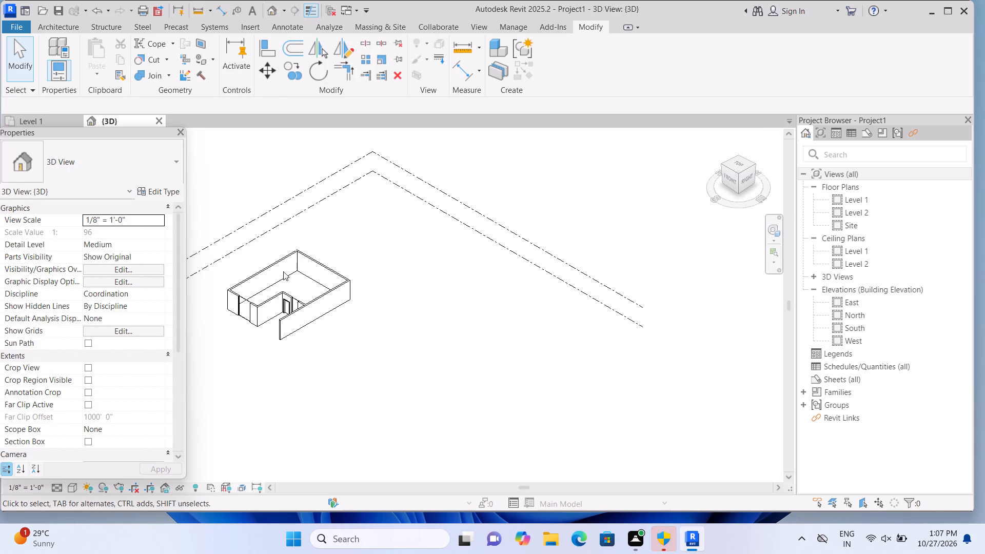
{"action": "scroll", "coordinate": [216, 340], "scroll_direction": "up", "scroll_amount": 8}
{"action": "middle_click_drag", "start_coordinate": [213, 322], "coordinate": [227, 350]}
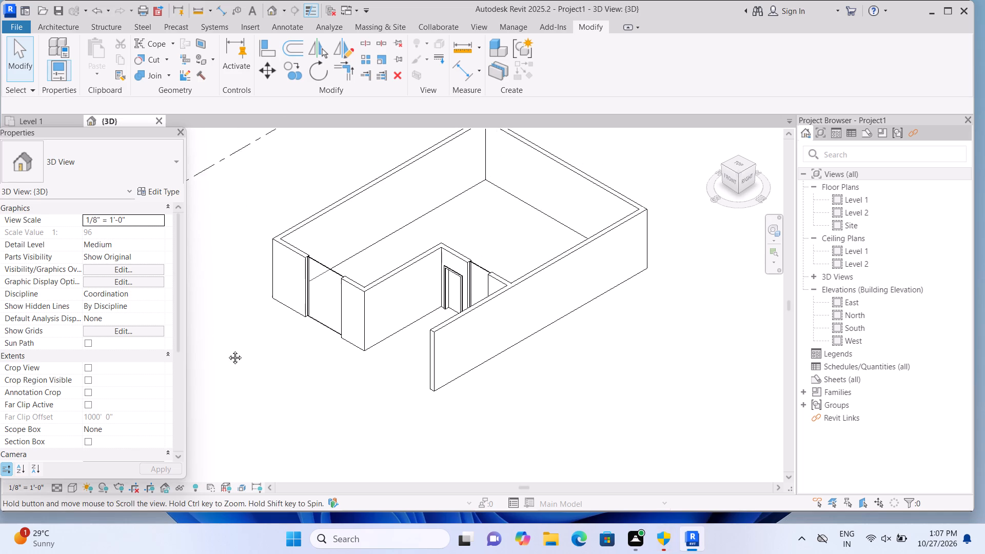
{"action": "middle_click_drag", "start_coordinate": [227, 350], "coordinate": [229, 357]}
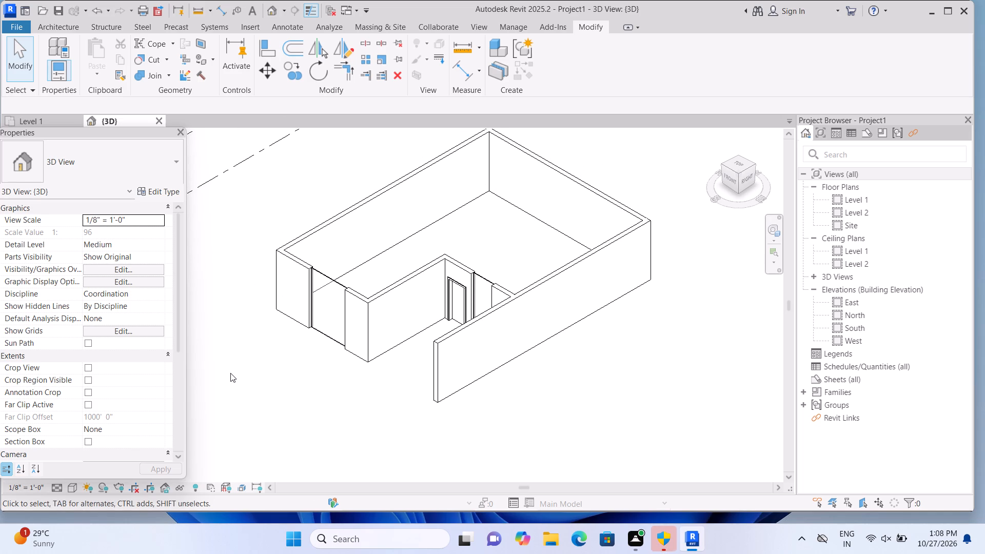
{"action": "scroll", "coordinate": [239, 390], "scroll_direction": "down", "scroll_amount": 1}
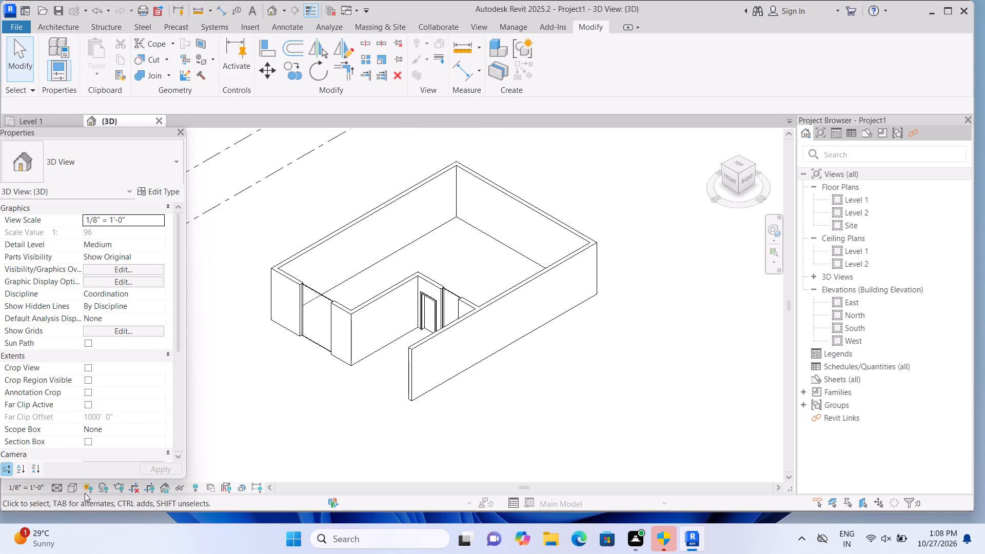
{"action": "left_click", "coordinate": [71, 487]}
{"action": "left_click", "coordinate": [101, 436]}
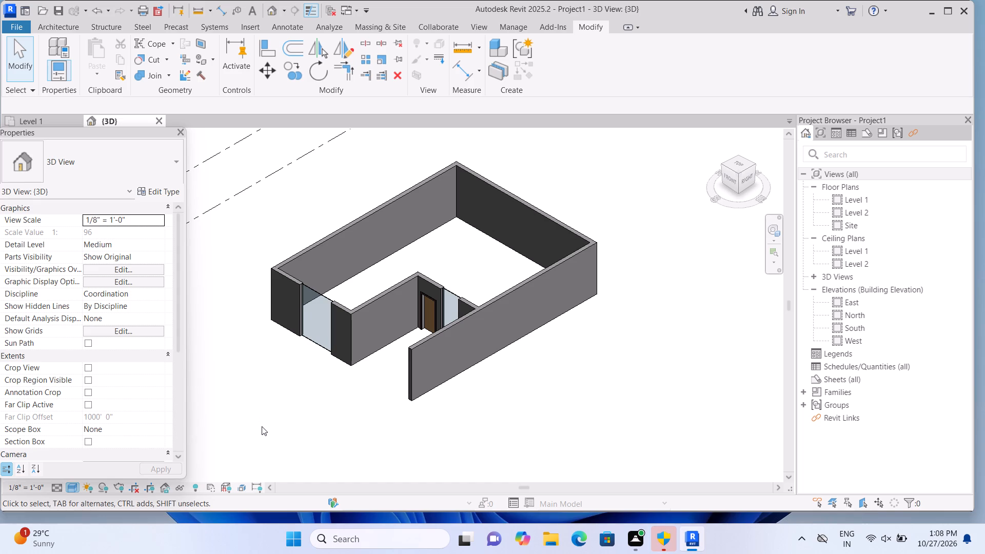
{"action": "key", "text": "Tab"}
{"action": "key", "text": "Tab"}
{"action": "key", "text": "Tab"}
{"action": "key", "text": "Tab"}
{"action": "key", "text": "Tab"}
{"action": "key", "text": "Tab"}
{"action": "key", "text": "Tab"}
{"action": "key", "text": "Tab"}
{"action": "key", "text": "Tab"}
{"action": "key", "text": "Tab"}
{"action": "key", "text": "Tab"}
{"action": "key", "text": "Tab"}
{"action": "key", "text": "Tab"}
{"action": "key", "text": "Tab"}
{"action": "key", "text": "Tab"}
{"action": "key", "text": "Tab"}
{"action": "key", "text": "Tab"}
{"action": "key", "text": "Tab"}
Examine the shaded building from the front and from the home orientation.
{"action": "middle_click_drag", "start_coordinate": [304, 446], "coordinate": [325, 447], "text": "shift"}
{"action": "middle_click_drag", "start_coordinate": [289, 431], "coordinate": [340, 366], "text": "shift"}
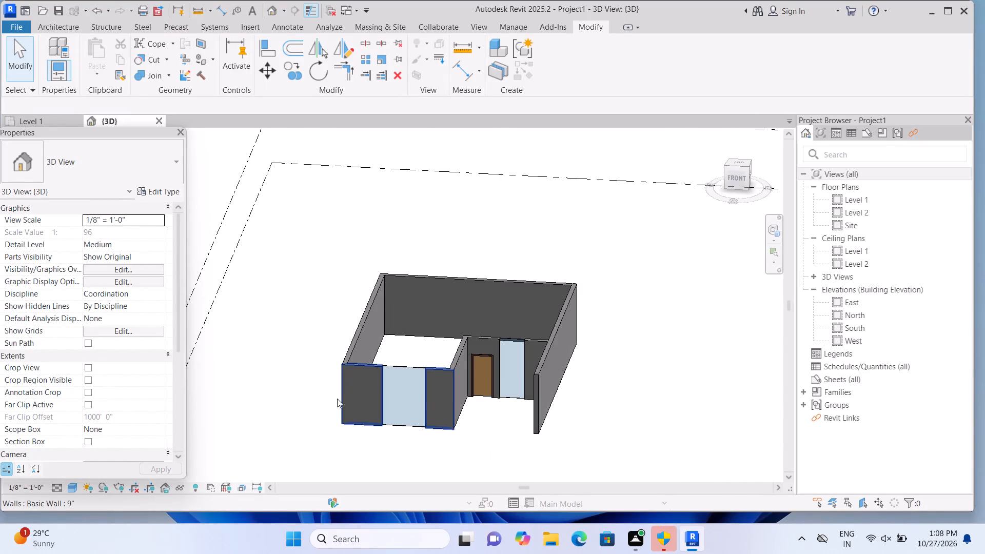
{"action": "scroll", "coordinate": [434, 441], "scroll_direction": "up", "scroll_amount": 2}
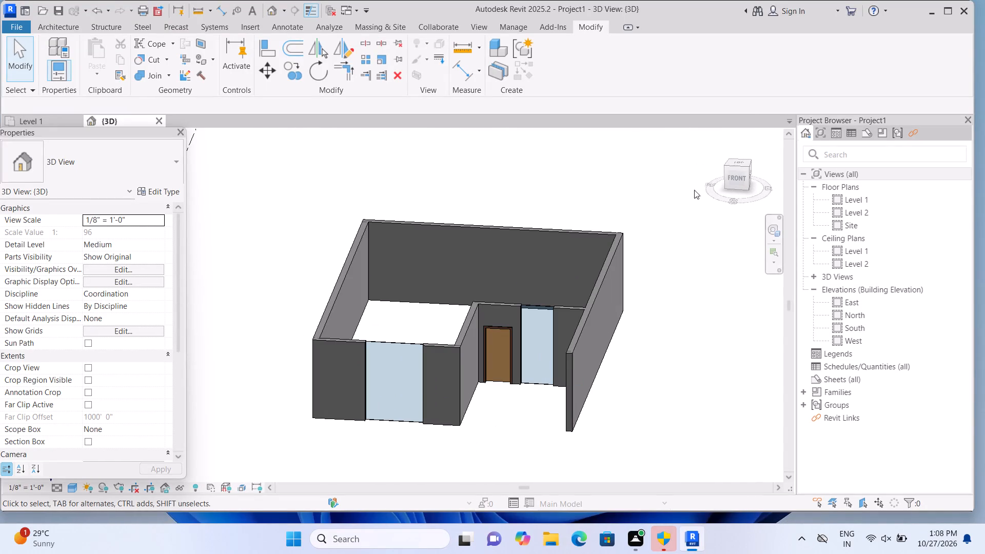
{"action": "left_click", "coordinate": [718, 136]}
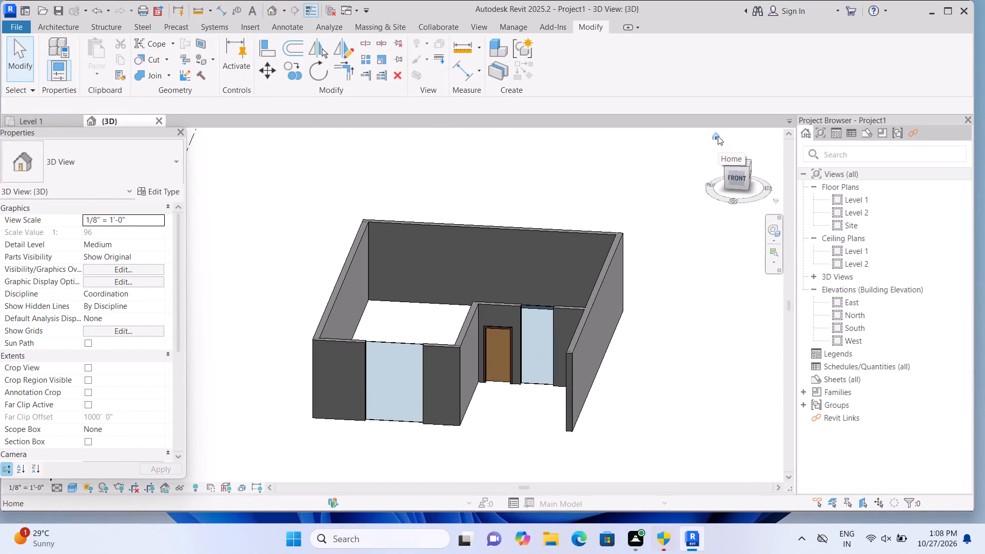
{"action": "scroll", "coordinate": [234, 345], "scroll_direction": "up", "scroll_amount": 4}
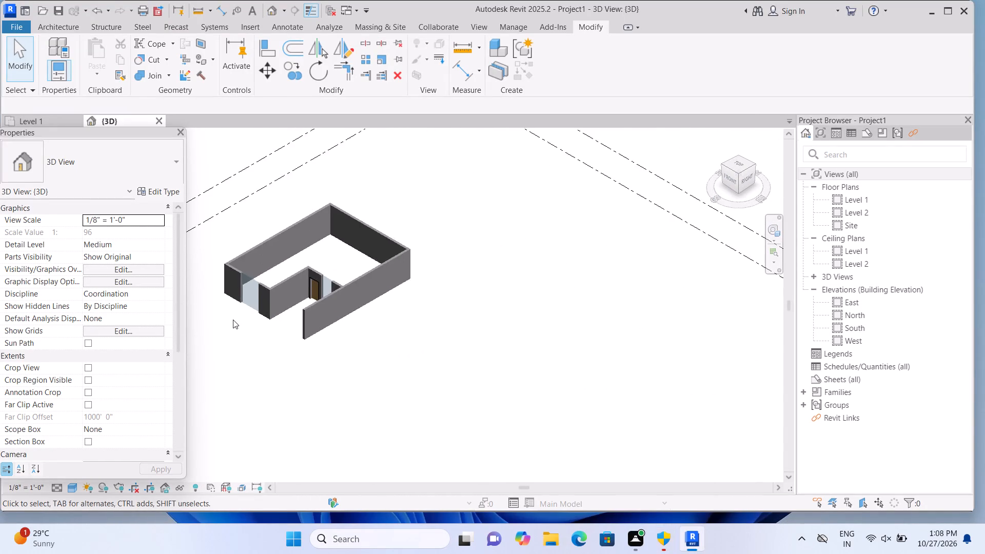
{"action": "scroll", "coordinate": [233, 320], "scroll_direction": "up", "scroll_amount": 4}
{"action": "middle_click_drag", "start_coordinate": [242, 329], "coordinate": [301, 401]}
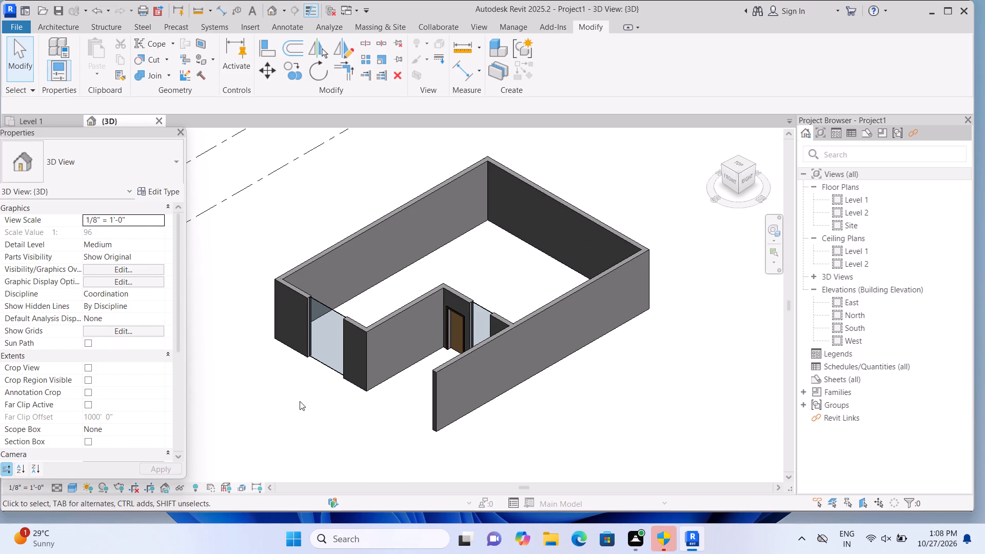
Reduce the south curtain wall to a window-sized opening about 5'-4" high with a base offset of about 2'-8".
{"action": "scroll", "coordinate": [323, 382], "scroll_direction": "up", "scroll_amount": 2}
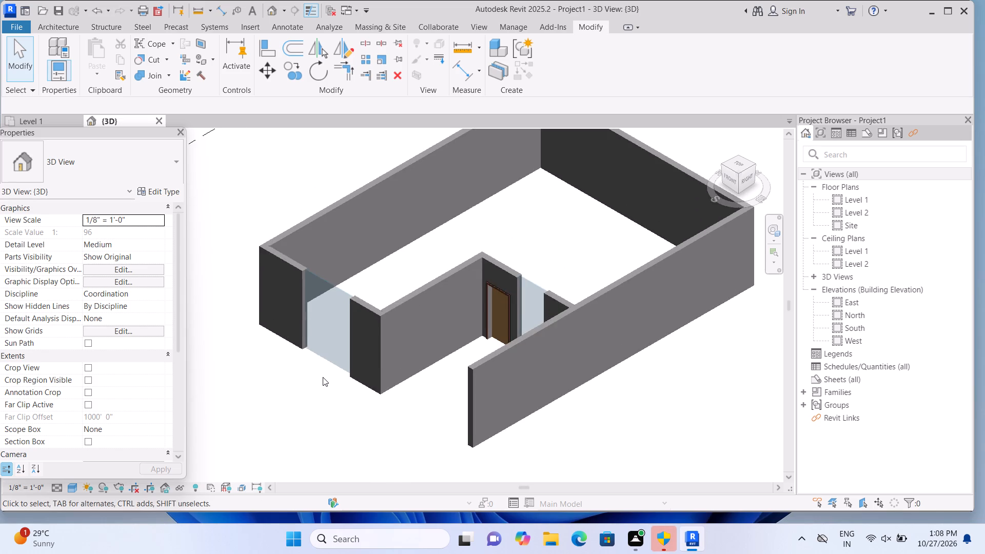
{"action": "left_click", "coordinate": [341, 302]}
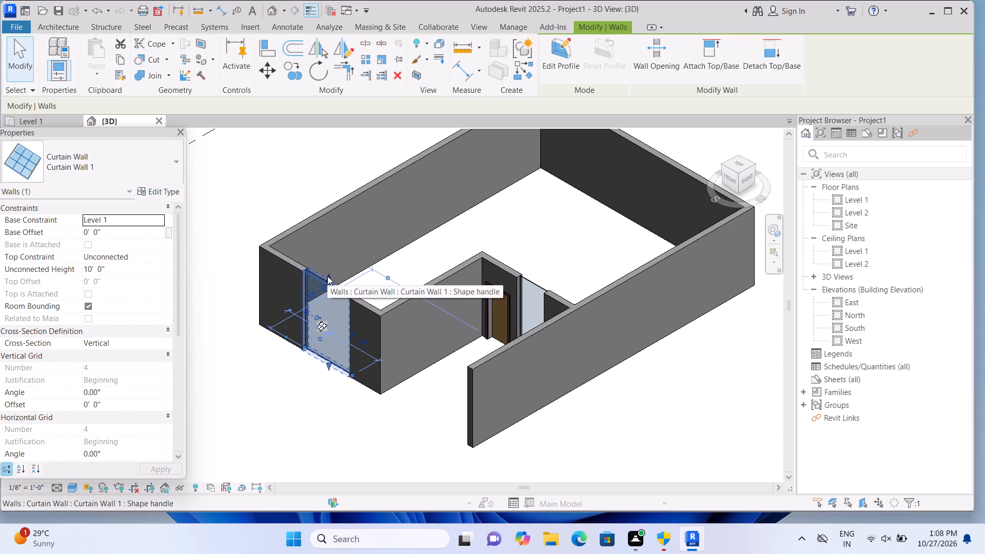
{"action": "left_click_drag", "start_coordinate": [327, 276], "coordinate": [326, 299]}
{"action": "left_click", "coordinate": [326, 299]}
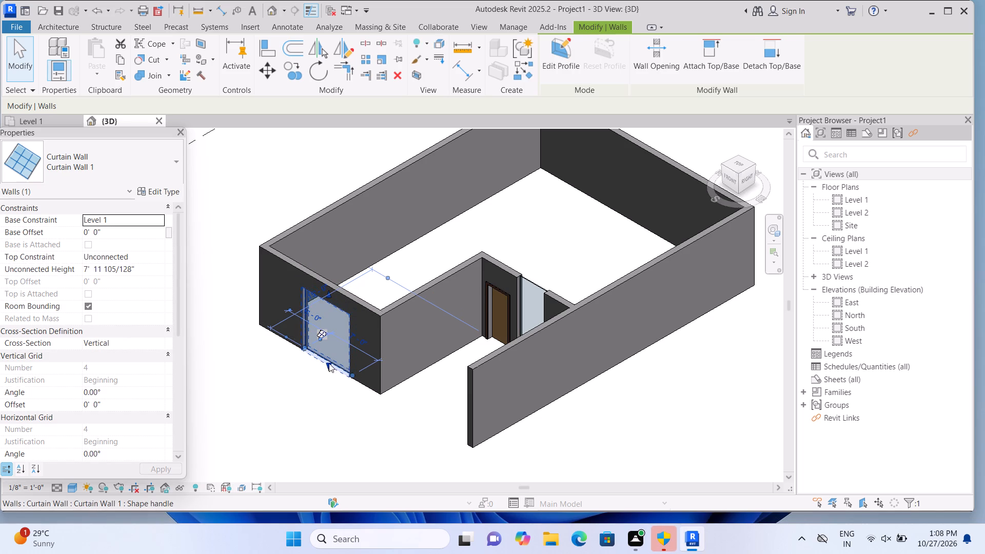
{"action": "left_click_drag", "start_coordinate": [329, 363], "coordinate": [330, 341]}
{"action": "left_click", "coordinate": [330, 341]}
{"action": "scroll", "coordinate": [323, 379], "scroll_direction": "up", "scroll_amount": 2}
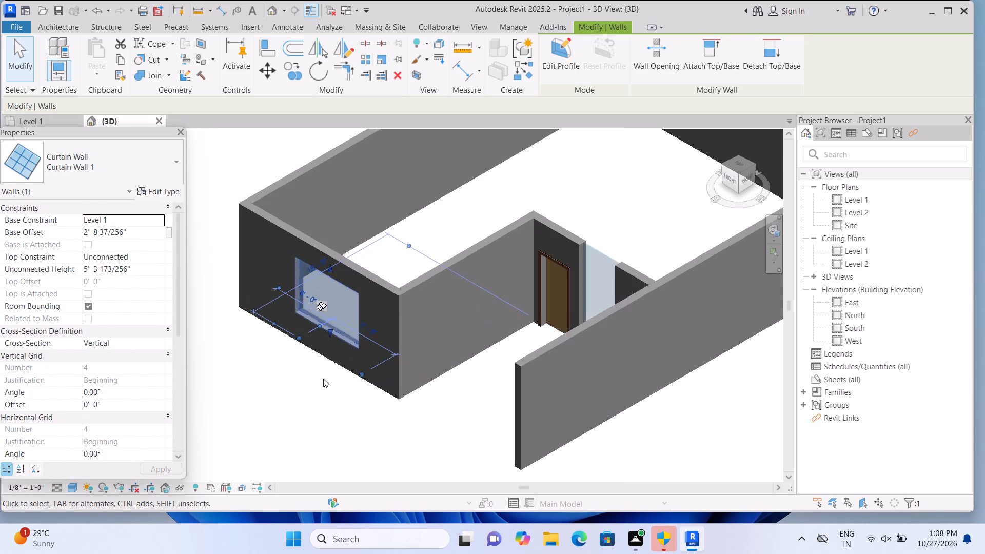
{"action": "scroll", "coordinate": [323, 378], "scroll_direction": "up", "scroll_amount": 2}
{"action": "double_click", "coordinate": [314, 383]}
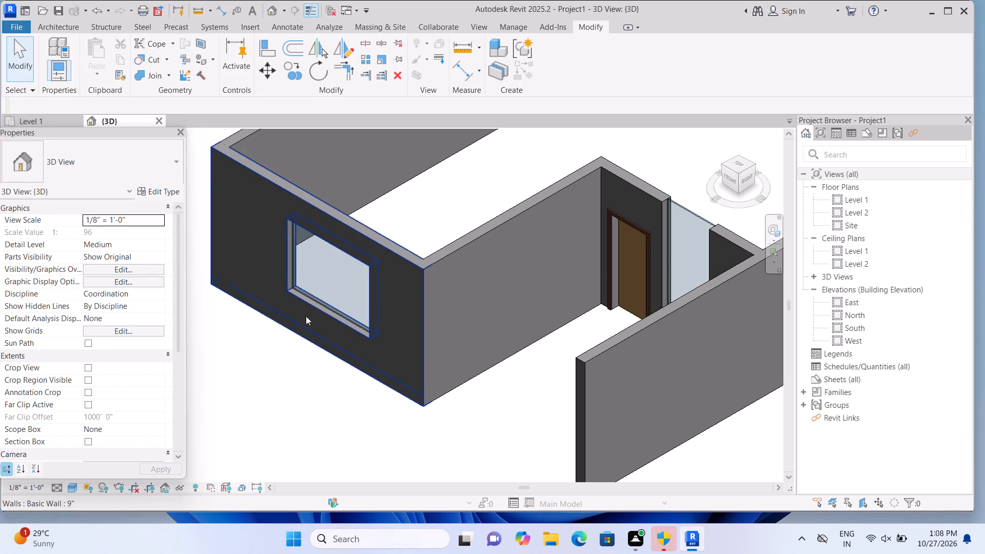
{"action": "middle_click_drag", "start_coordinate": [241, 374], "coordinate": [259, 410]}
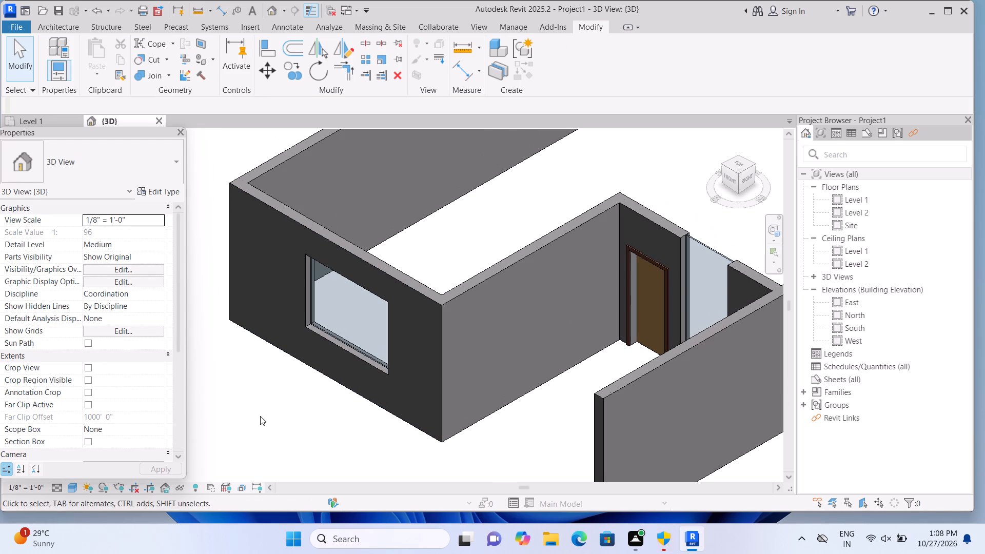
Divide the south curtain wall into three equal bays with two vertical curtain grid lines spaced 2'-4" apart.
{"action": "double_click", "coordinate": [77, 27]}
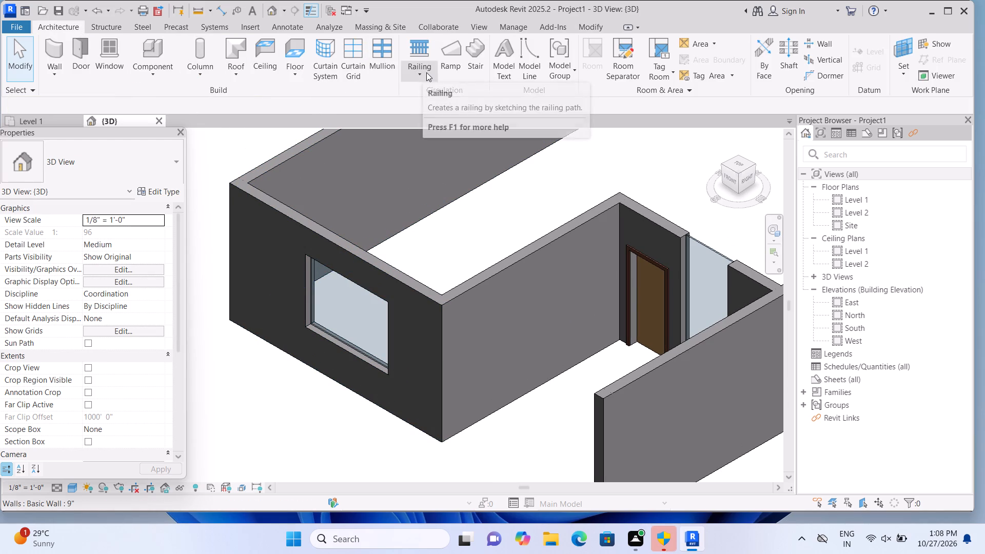
{"action": "left_click", "coordinate": [345, 73]}
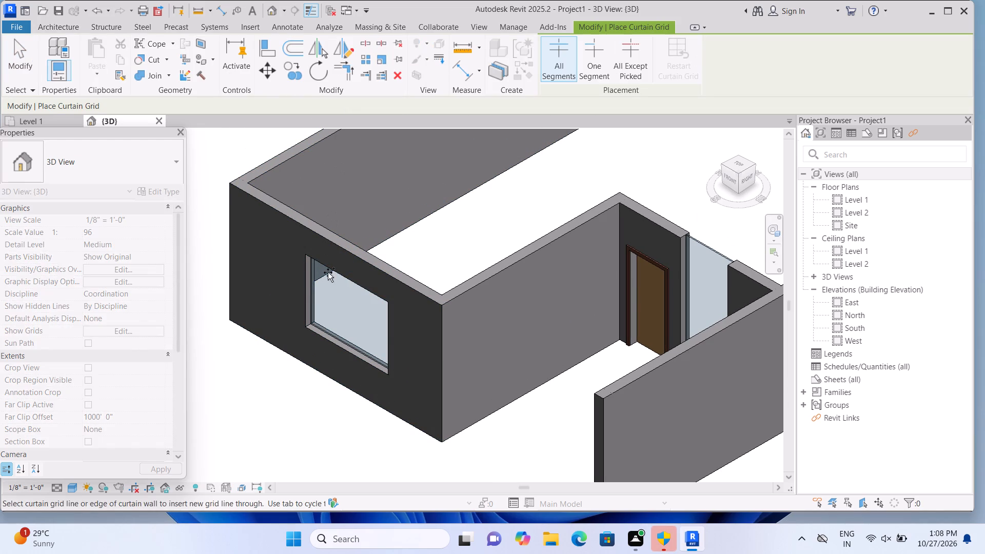
{"action": "left_click", "coordinate": [331, 286]}
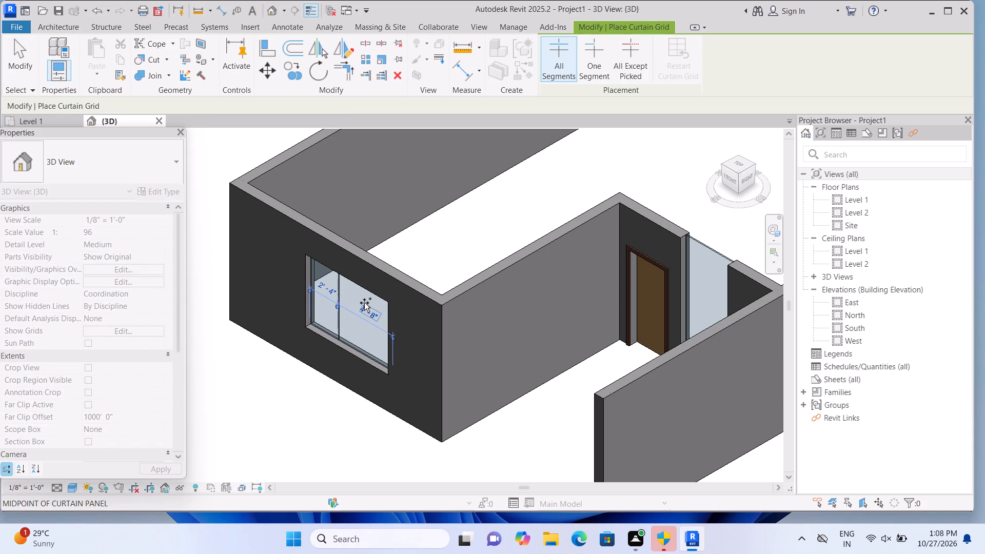
{"action": "left_click", "coordinate": [364, 292]}
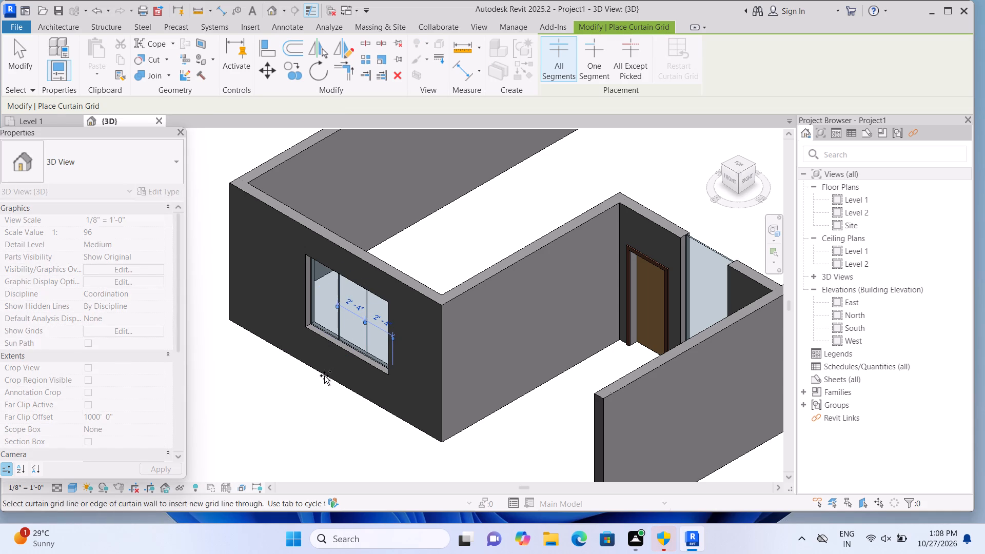
{"action": "key", "text": "Escape"}
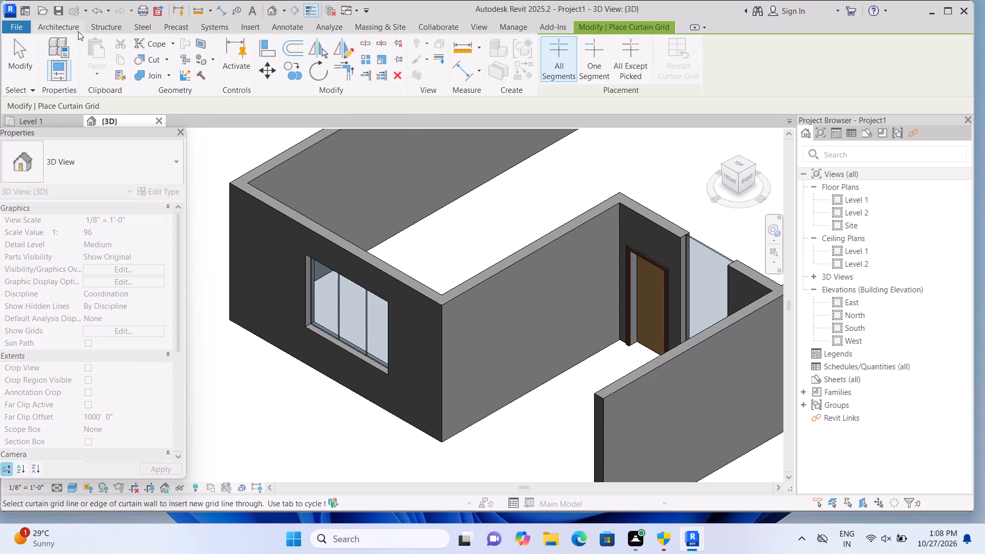
Place 2.5" x 5" rectangular mullions on both vertical grid lines and the perimeter edges of the south curtain wall.
{"action": "double_click", "coordinate": [78, 31]}
{"action": "double_click", "coordinate": [380, 62]}
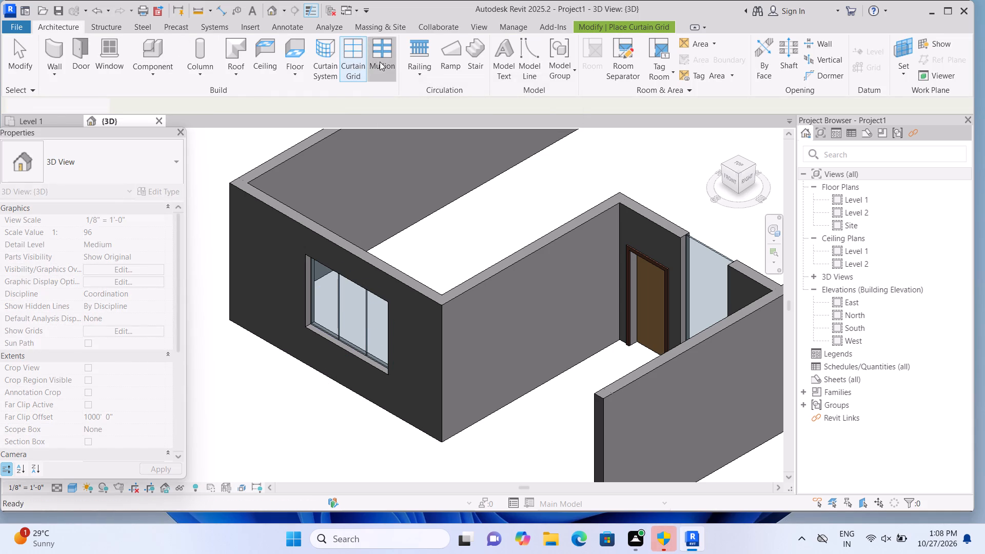
{"action": "left_click", "coordinate": [339, 279]}
{"action": "left_click", "coordinate": [312, 284]}
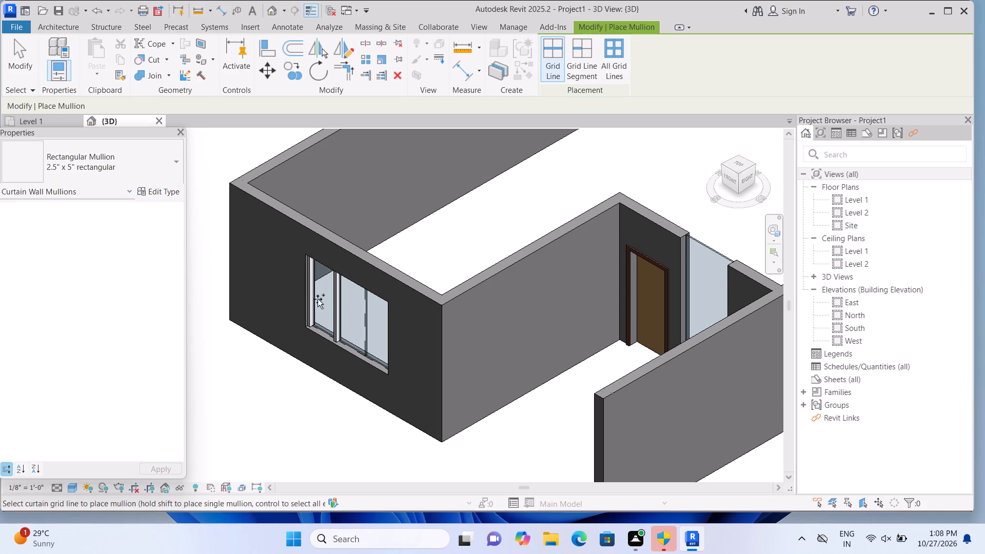
{"action": "left_click", "coordinate": [328, 333]}
{"action": "left_click", "coordinate": [364, 318]}
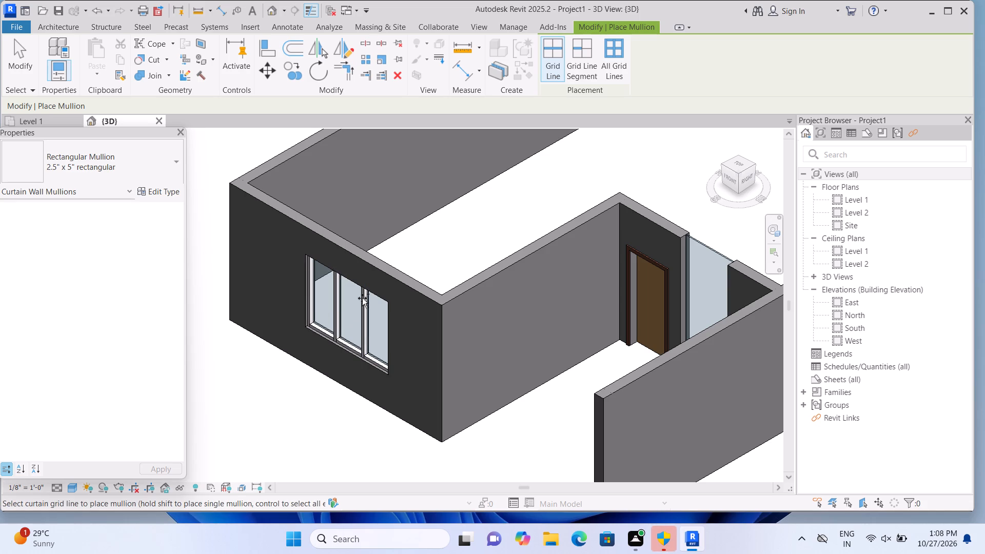
{"action": "left_click", "coordinate": [352, 285]}
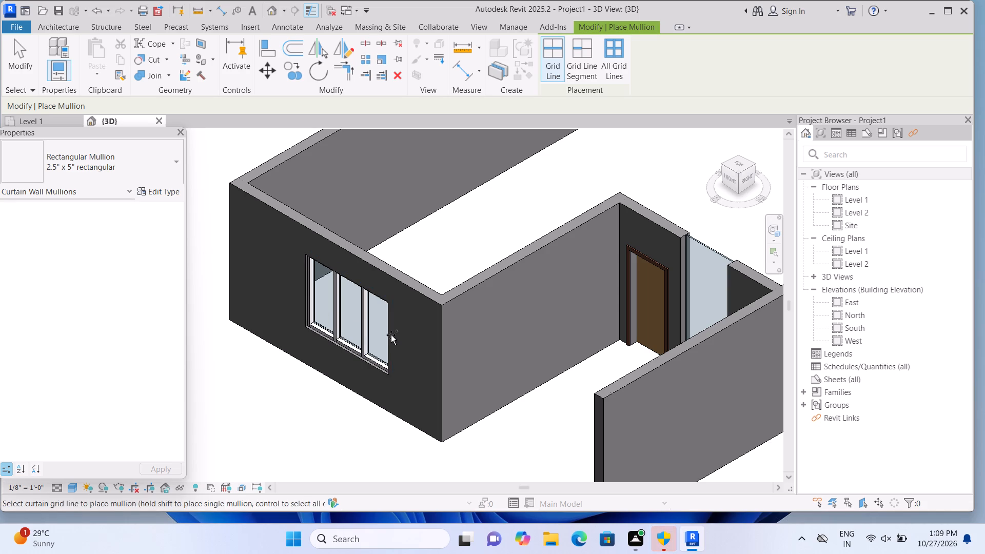
{"action": "double_click", "coordinate": [386, 334]}
{"action": "scroll", "coordinate": [385, 334], "scroll_direction": "down", "scroll_amount": 1}
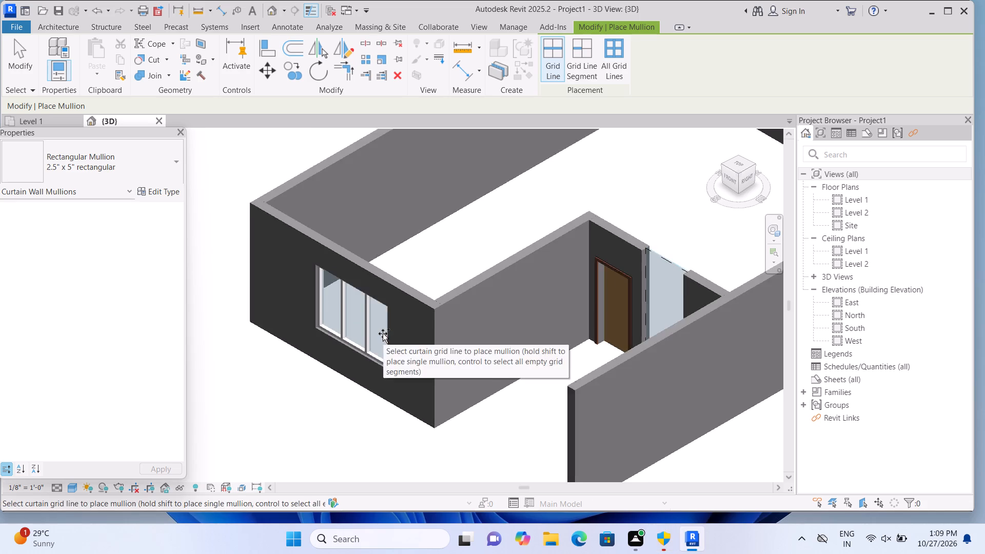
{"action": "scroll", "coordinate": [383, 333], "scroll_direction": "down", "scroll_amount": 2}
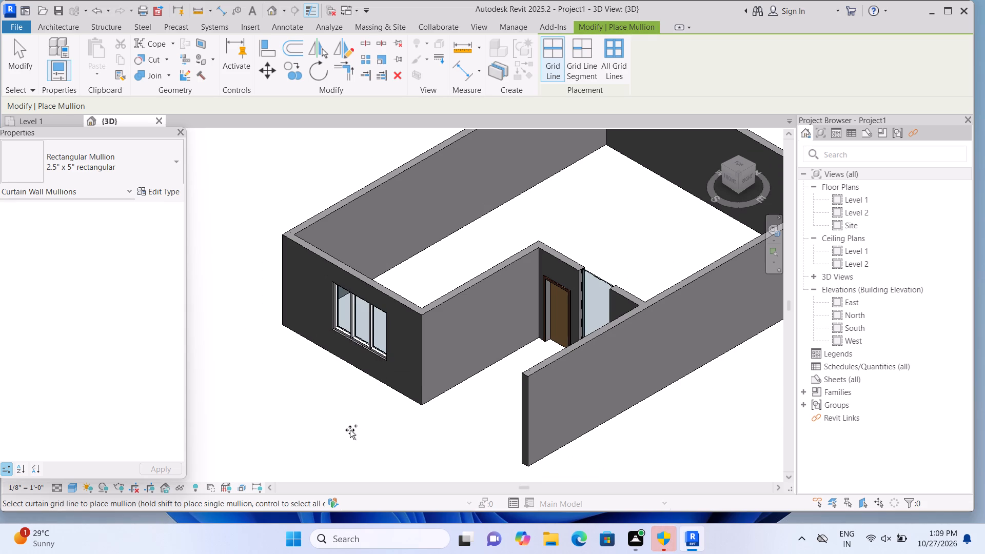
{"action": "key", "text": "Escape"}
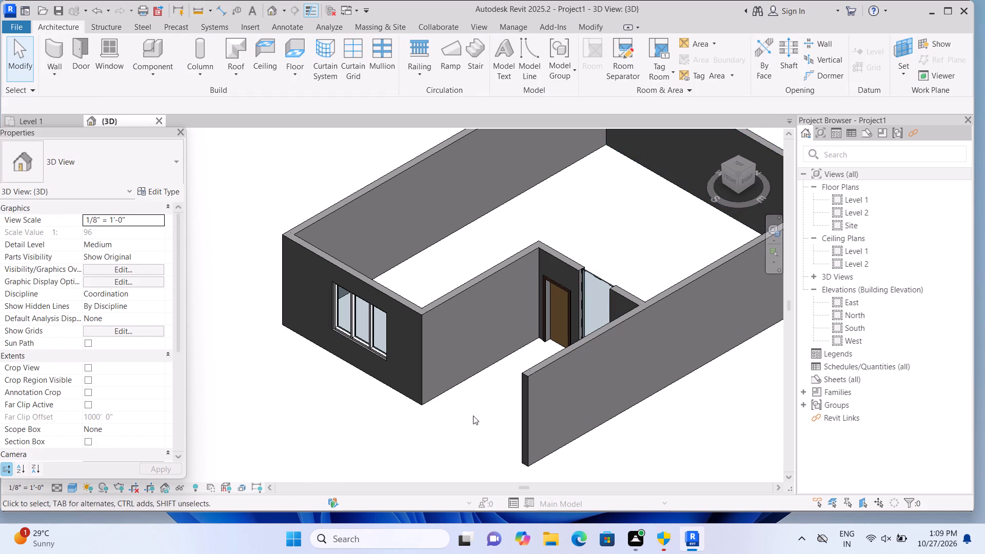
Raise the Single-Flush 36" x 84" door in the interior wall to a sill height of 0'-6".
{"action": "middle_click_drag", "start_coordinate": [415, 436], "coordinate": [444, 451], "text": "shift"}
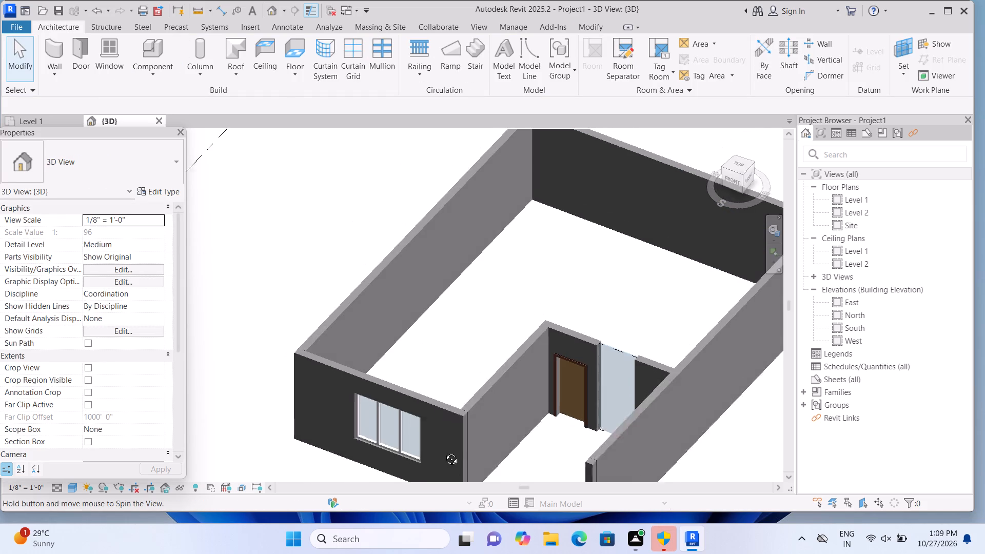
{"action": "middle_click_drag", "start_coordinate": [444, 451], "coordinate": [447, 453], "text": "shift"}
{"action": "middle_click_drag", "start_coordinate": [525, 420], "coordinate": [464, 309]}
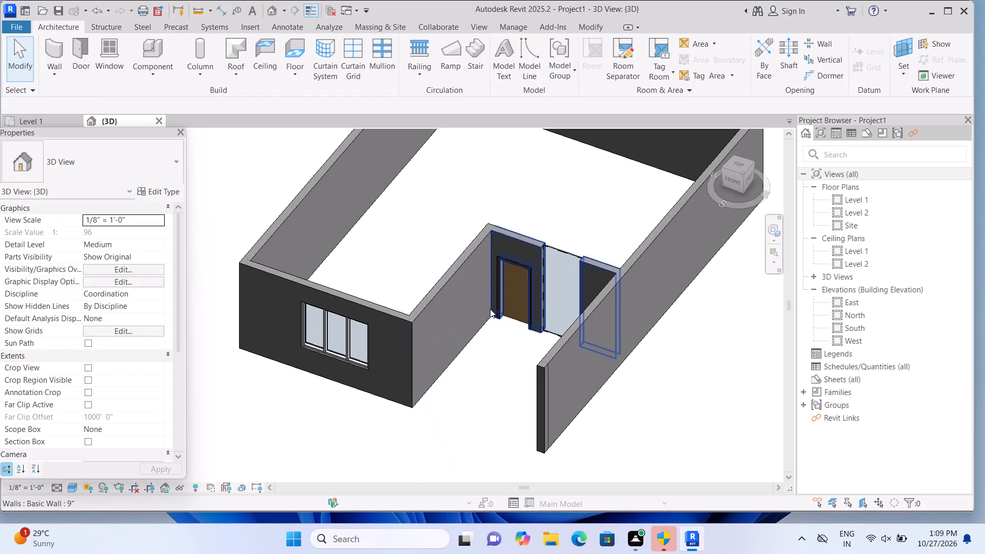
{"action": "left_click", "coordinate": [493, 306]}
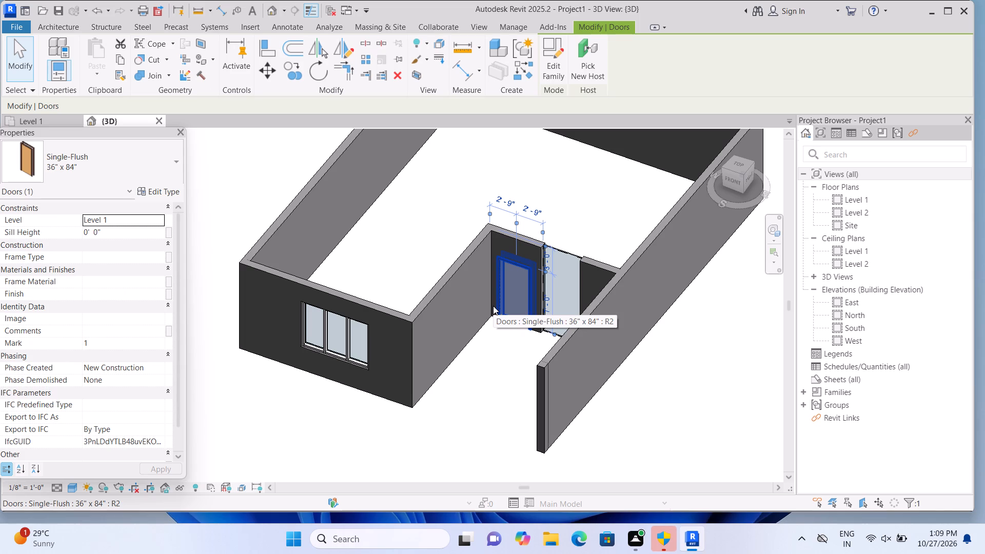
{"action": "key", "text": "Up"}
{"action": "key", "text": "Up"}
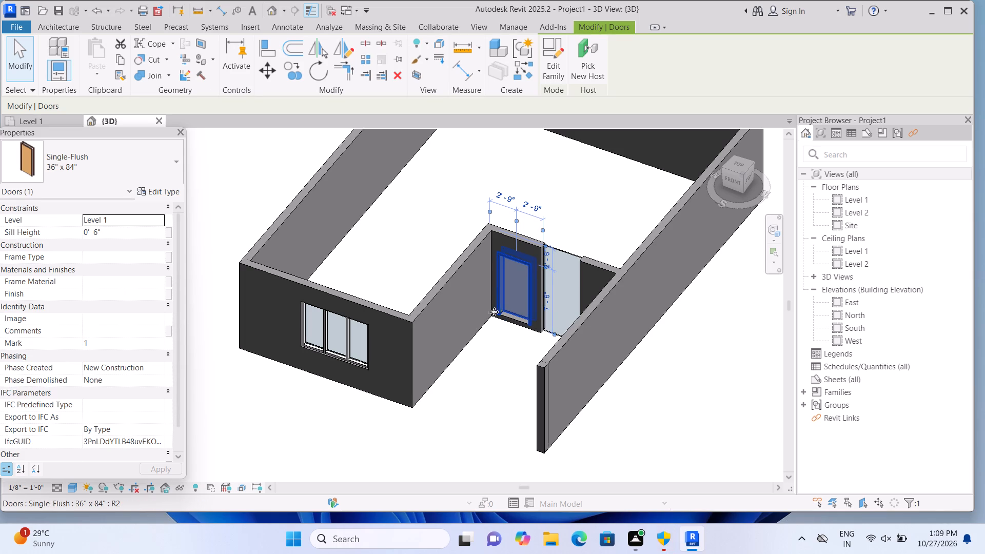
Reduce the interior curtain wall beside the door to a window-sized opening about 4'-7" high with a base offset of about 3'-2".
{"action": "key", "text": "Escape"}
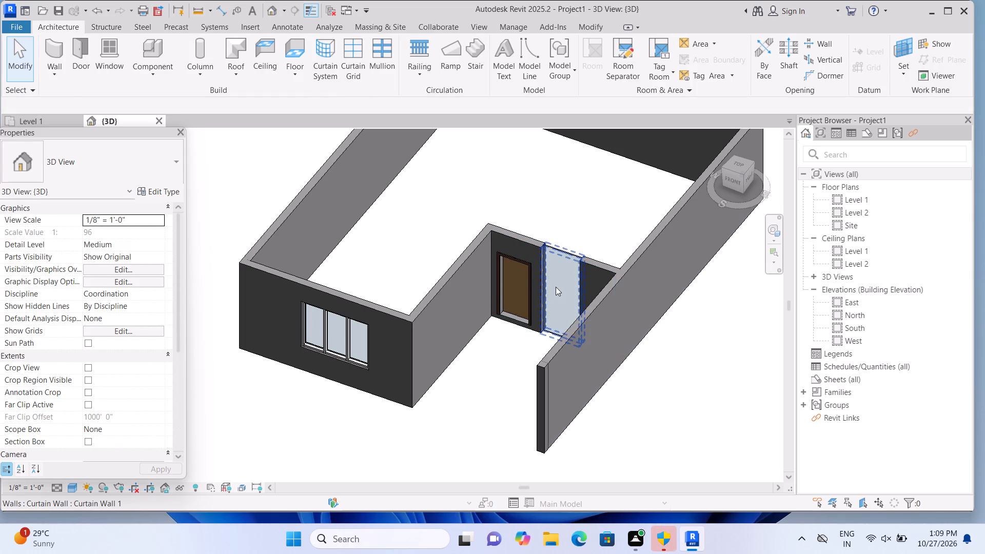
{"action": "left_click", "coordinate": [556, 287]}
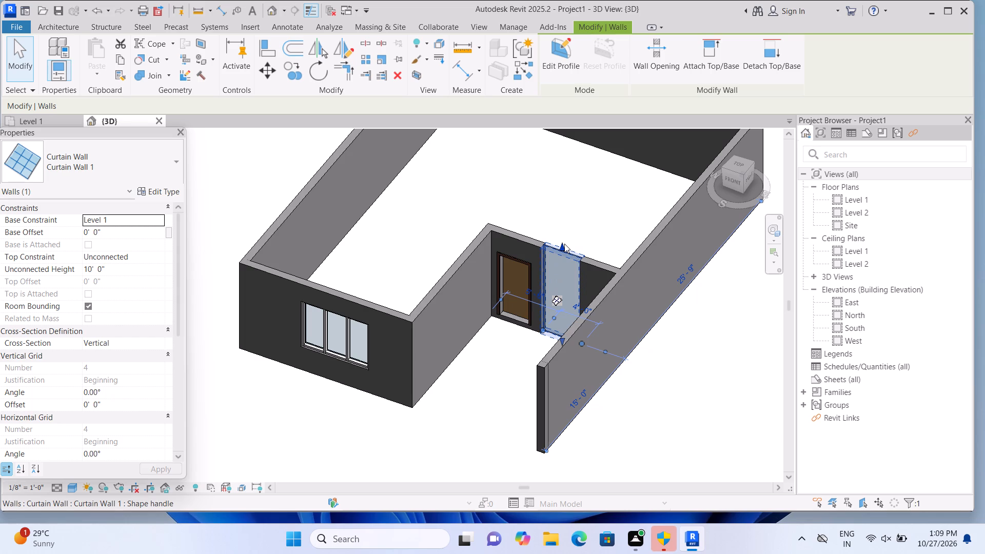
{"action": "left_click_drag", "start_coordinate": [562, 247], "coordinate": [563, 272]}
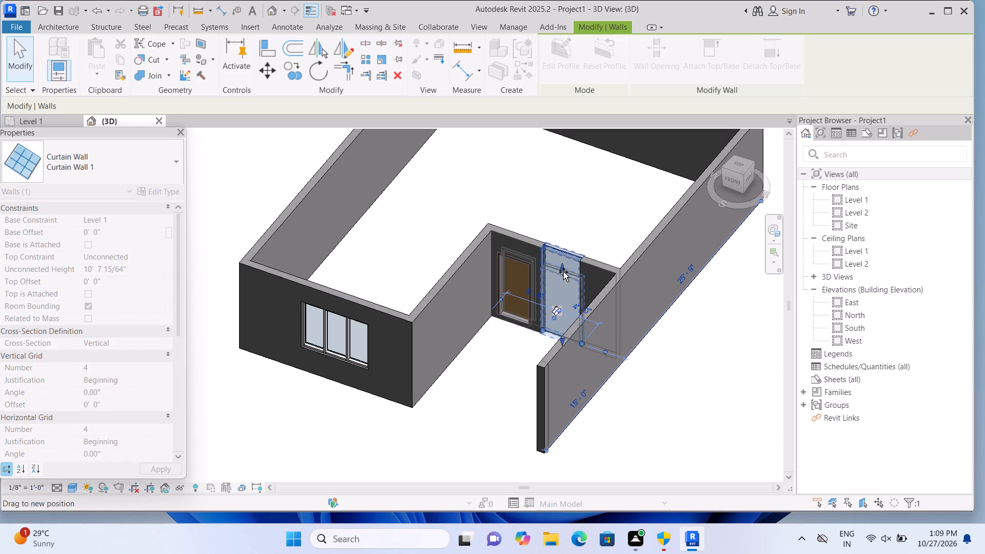
{"action": "left_click_drag", "start_coordinate": [563, 272], "coordinate": [564, 271]}
{"action": "left_click", "coordinate": [564, 271]}
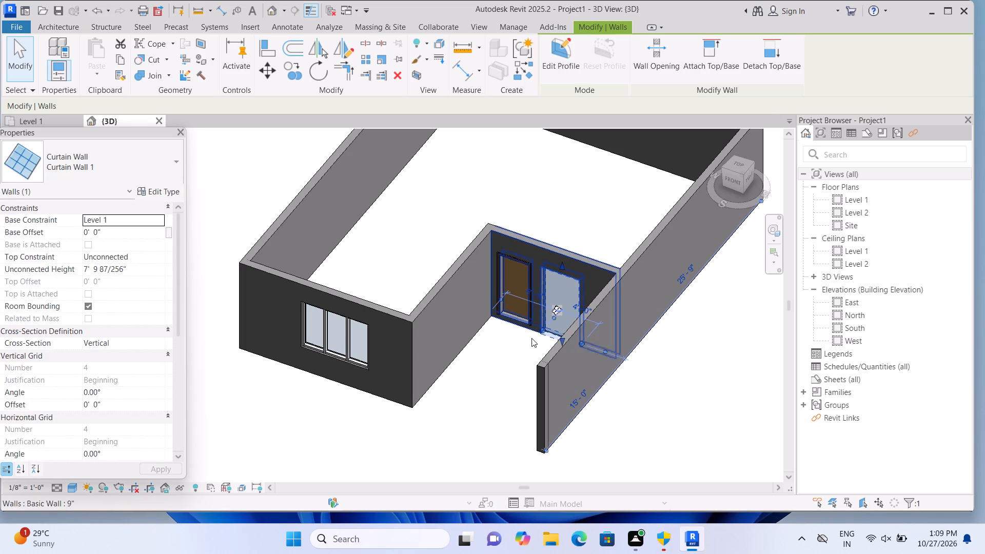
{"action": "left_click_drag", "start_coordinate": [561, 340], "coordinate": [561, 329]}
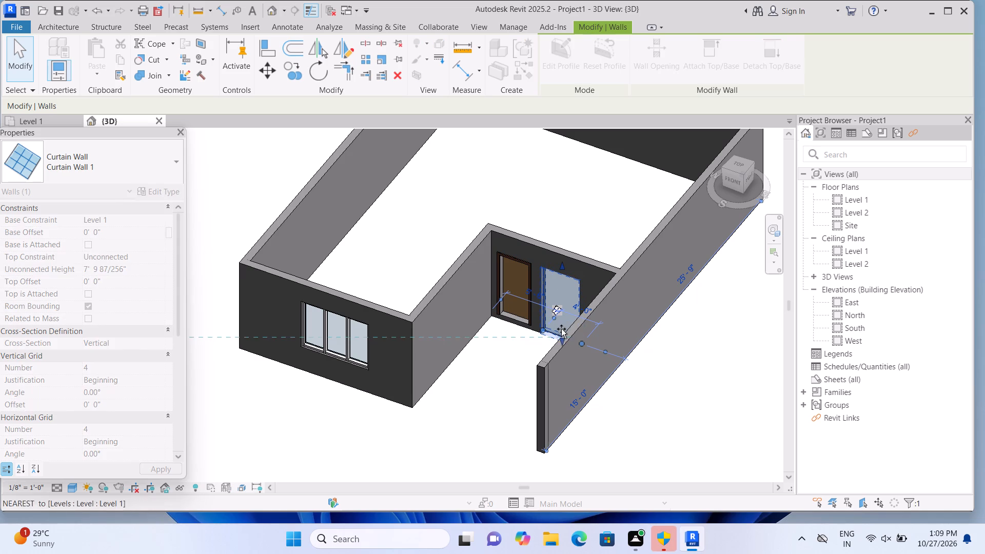
{"action": "left_click_drag", "start_coordinate": [561, 329], "coordinate": [562, 315]}
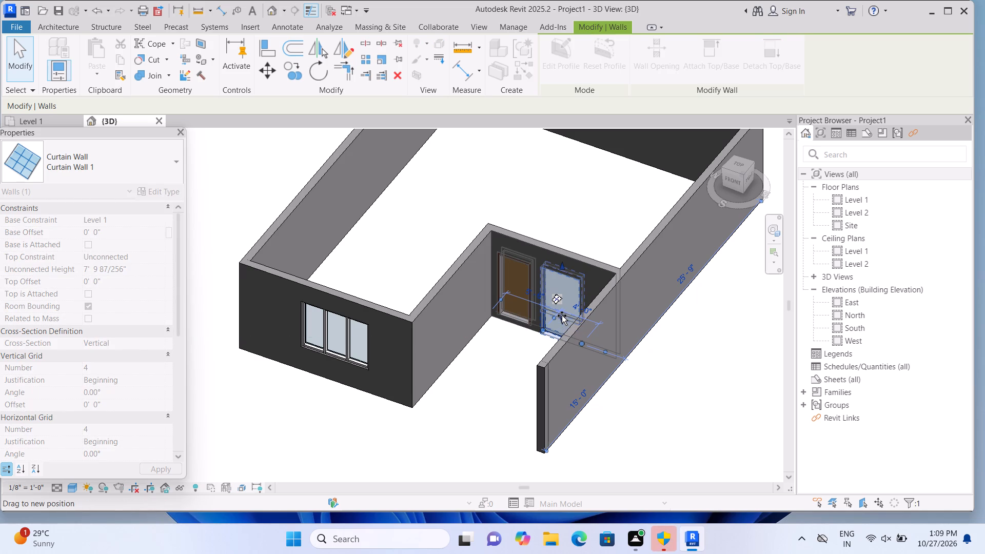
{"action": "left_click_drag", "start_coordinate": [562, 315], "coordinate": [562, 310]}
{"action": "left_click", "coordinate": [562, 310]}
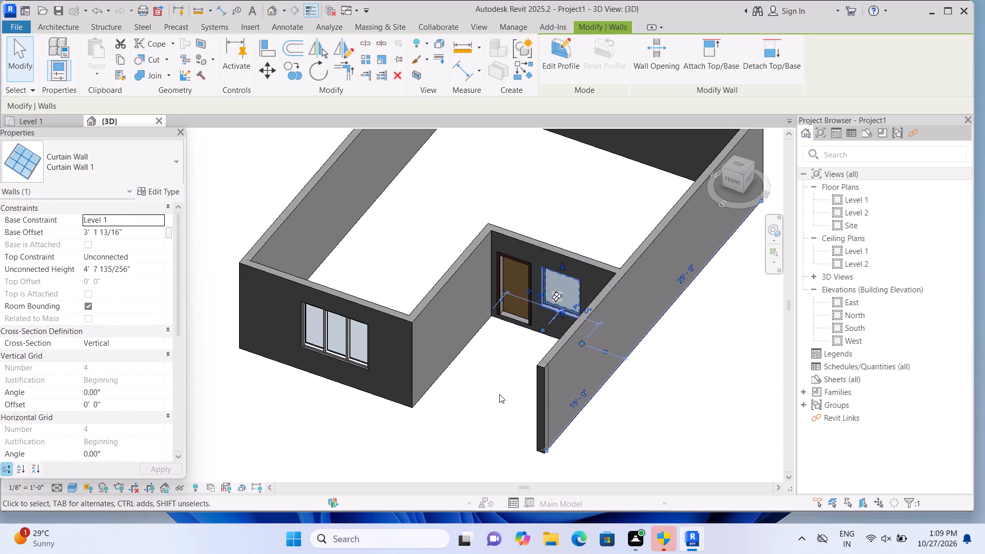
{"action": "left_click", "coordinate": [499, 396]}
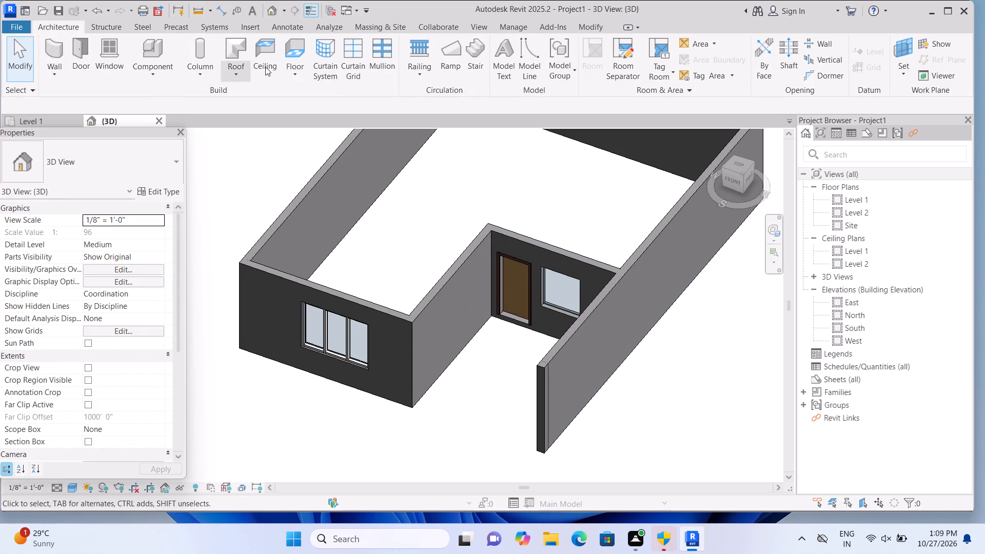
Divide the interior curtain wall into two equal 2'-0" bays with one vertical curtain grid line at its midpoint.
{"action": "left_click", "coordinate": [341, 62]}
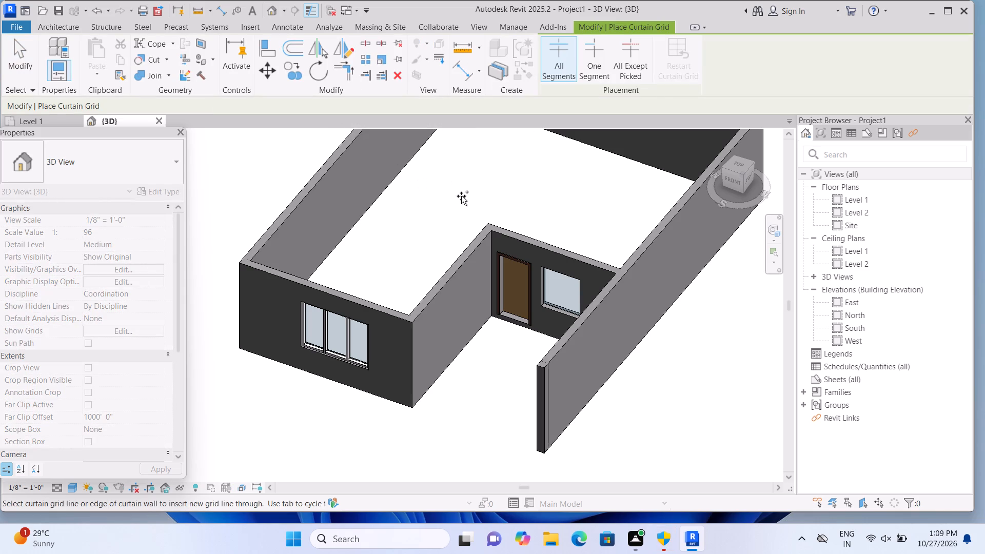
{"action": "scroll", "coordinate": [555, 288], "scroll_direction": "up", "scroll_amount": 3}
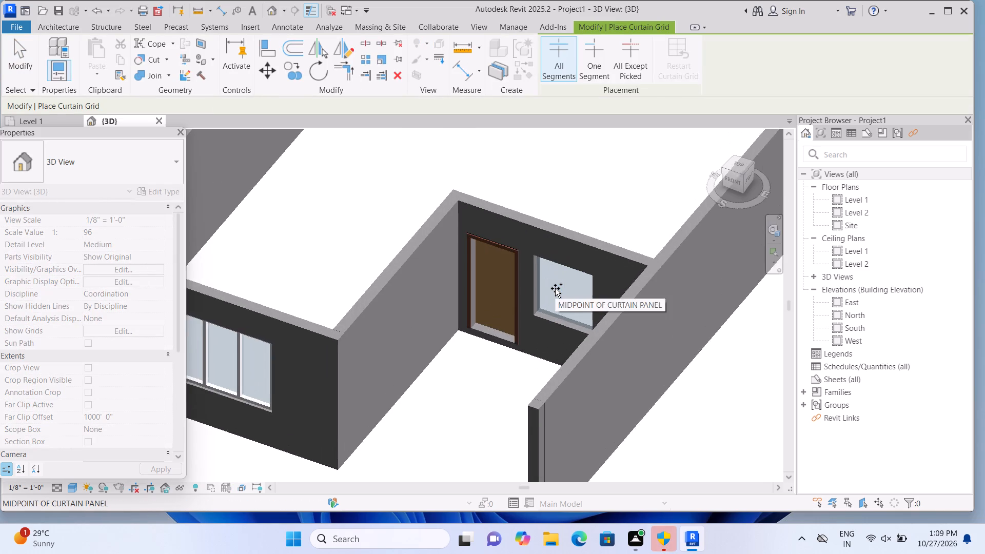
{"action": "scroll", "coordinate": [555, 288], "scroll_direction": "up", "scroll_amount": 1}
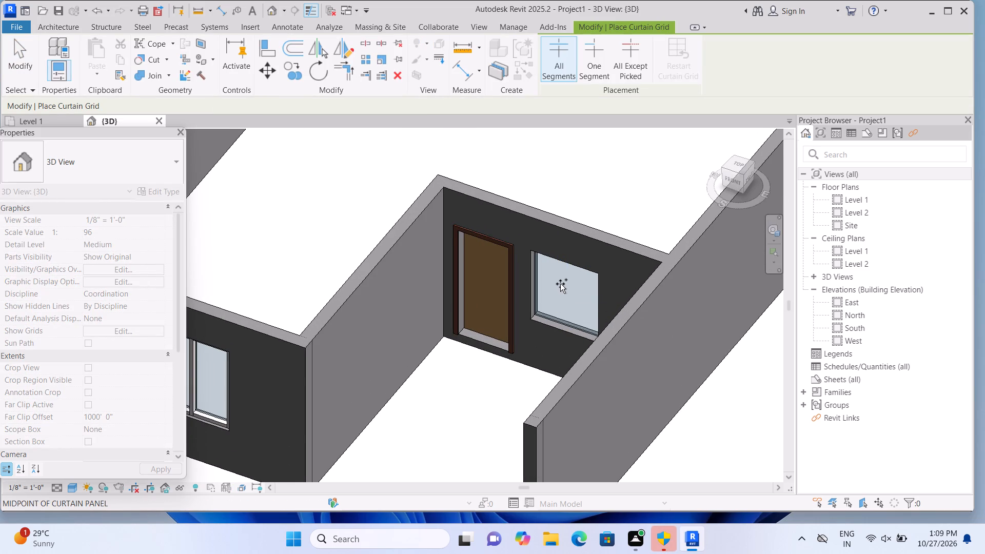
{"action": "left_click", "coordinate": [567, 271]}
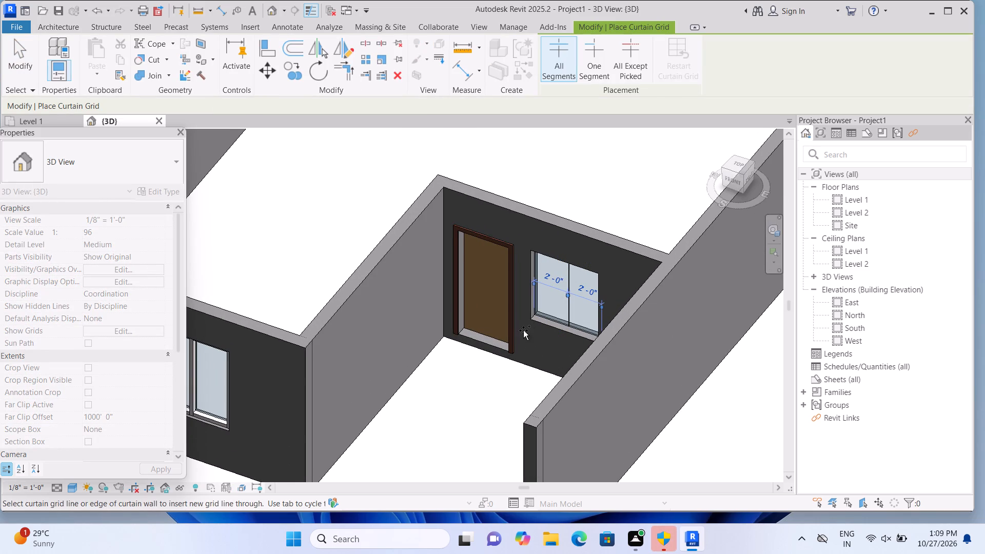
{"action": "key", "text": "Escape"}
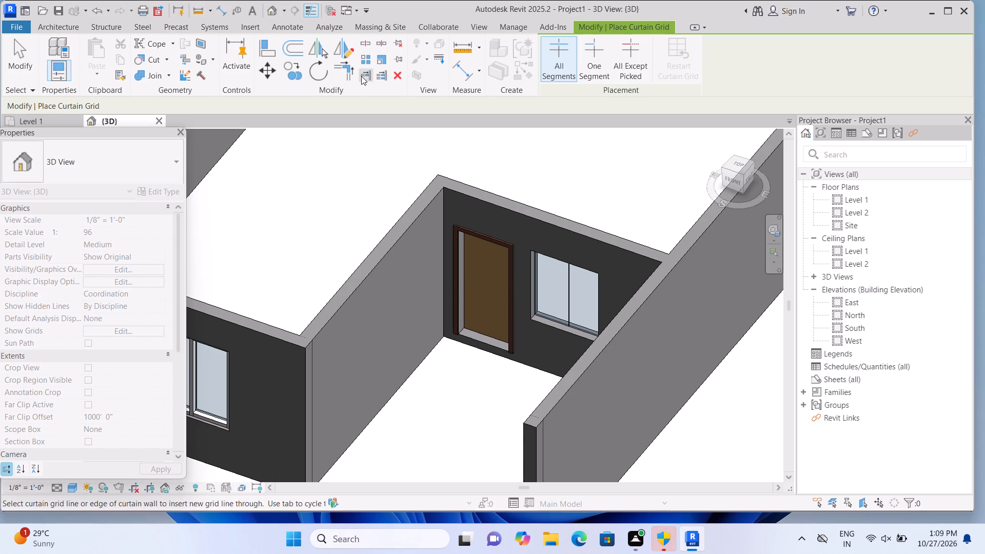
Place 2.5" x 5" rectangular mullions on the vertical grid line and the perimeter edges of the interior curtain wall.
{"action": "left_click", "coordinate": [68, 30]}
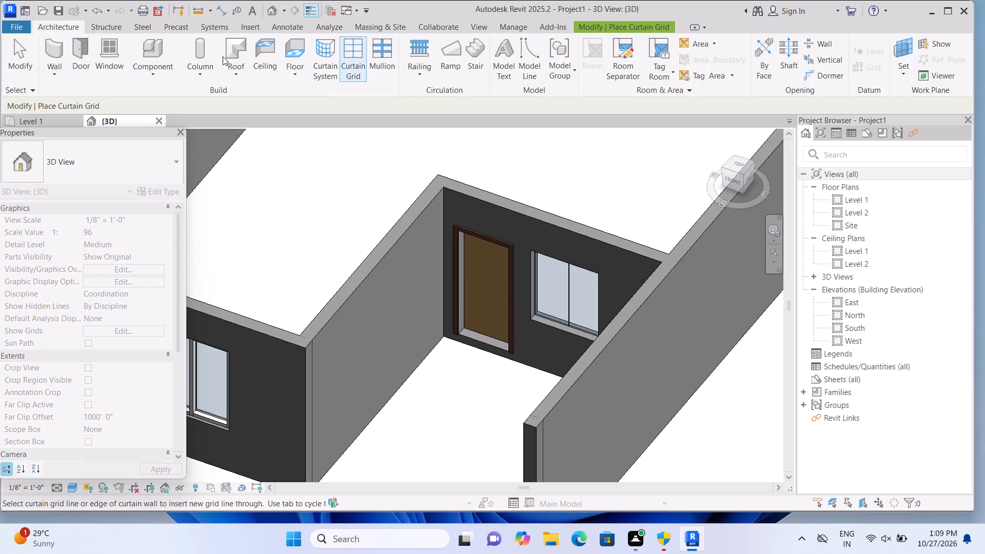
{"action": "left_click", "coordinate": [385, 67]}
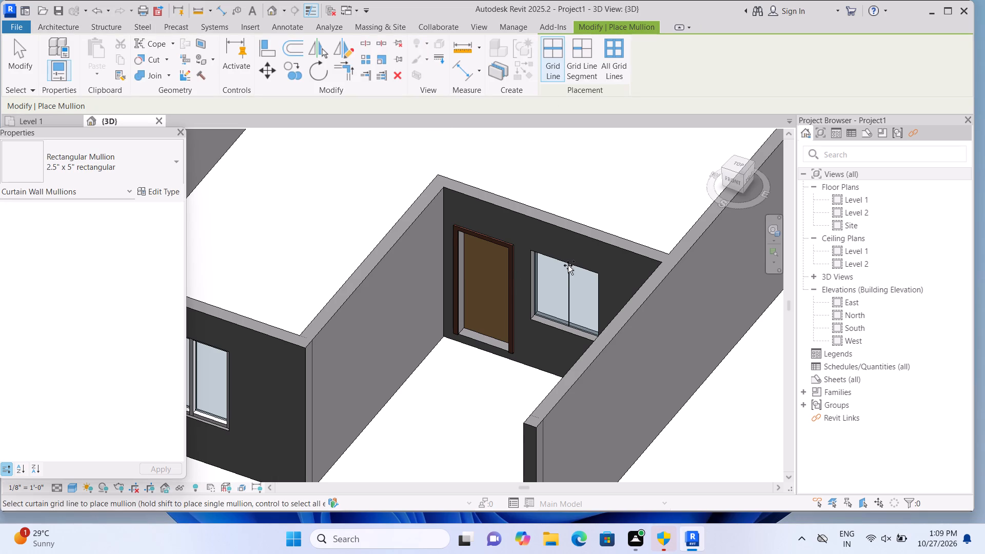
{"action": "double_click", "coordinate": [577, 282]}
{"action": "left_click", "coordinate": [543, 284]}
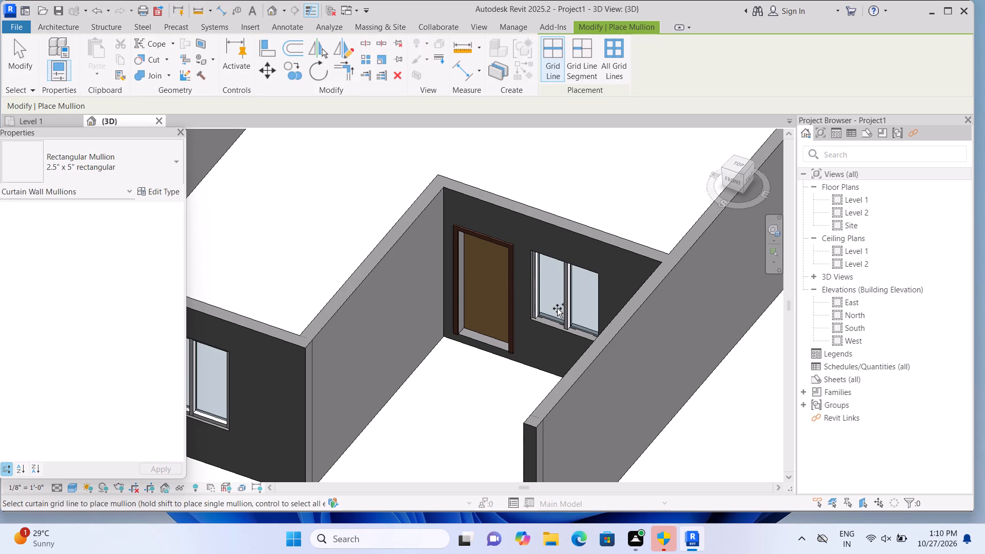
{"action": "left_click", "coordinate": [550, 325]}
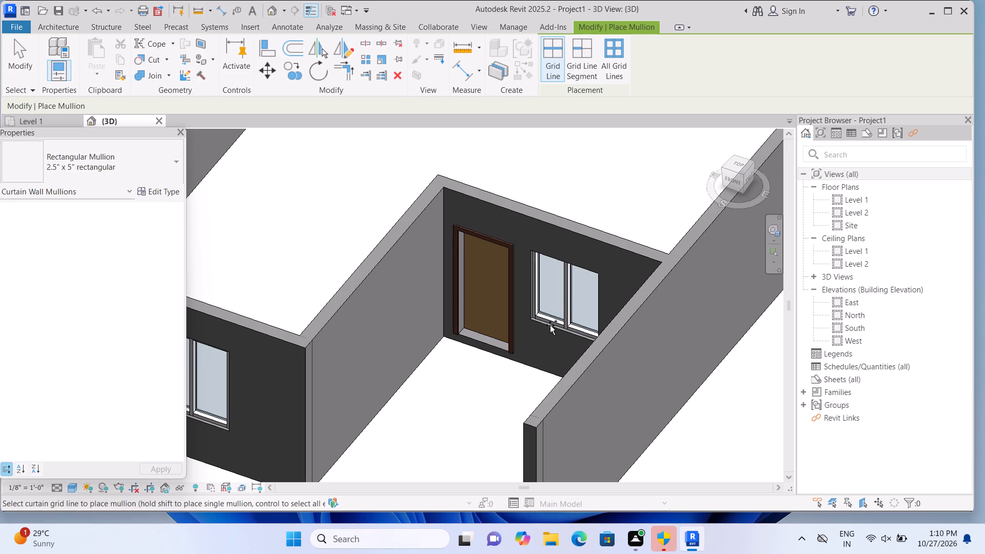
{"action": "left_click", "coordinate": [559, 261]}
{"action": "double_click", "coordinate": [593, 296]}
{"action": "scroll", "coordinate": [593, 296], "scroll_direction": "down", "scroll_amount": 1}
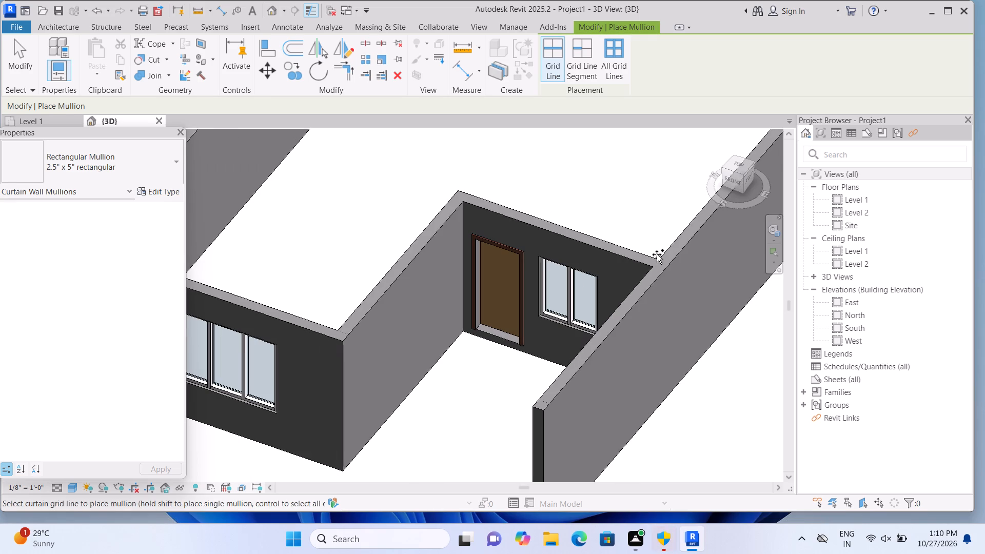
From the Level 1 plan, create a Generic - 12" roof by footprint on Level 2, with a sloped rectangular boundary along the building's outer wall faces.
{"action": "left_click", "coordinate": [715, 133]}
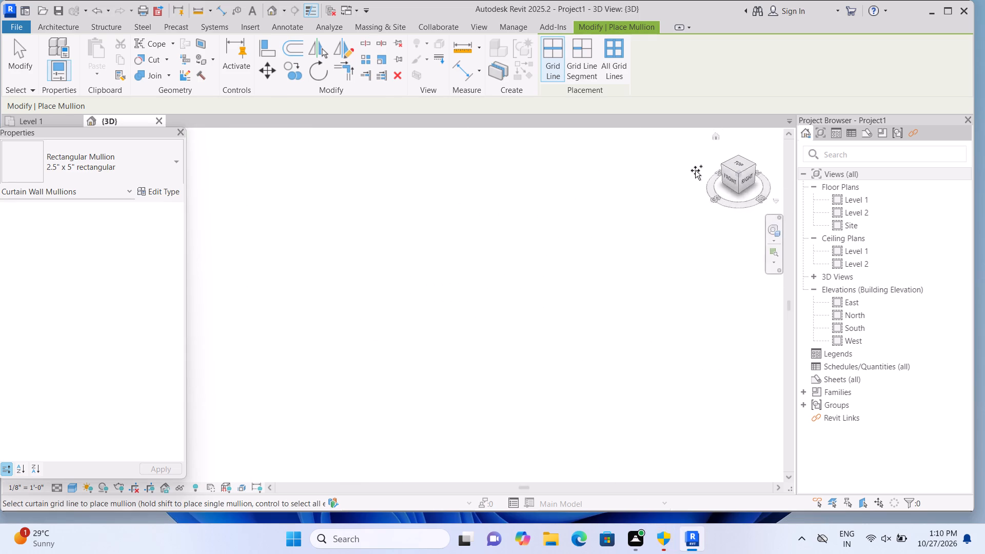
{"action": "scroll", "coordinate": [324, 322], "scroll_direction": "up", "scroll_amount": 1}
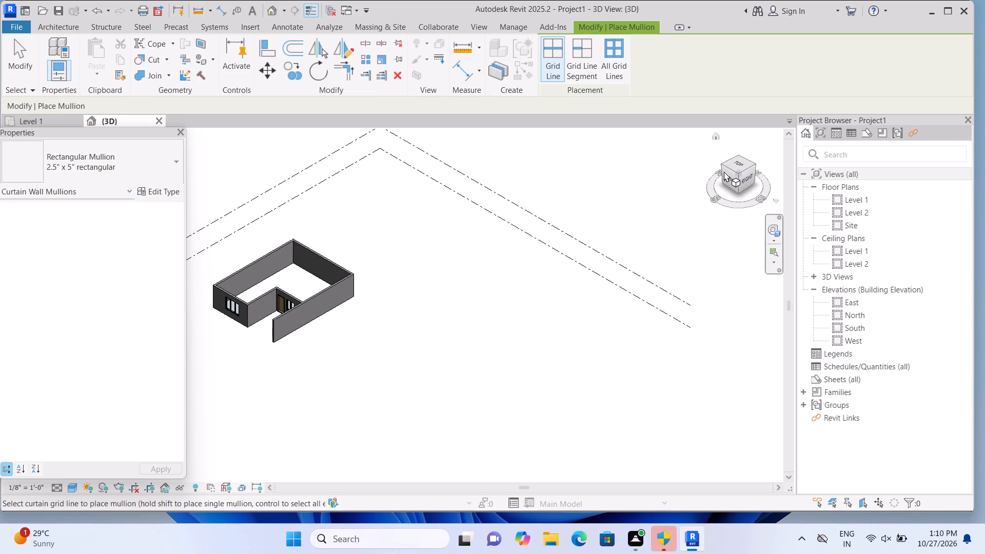
{"action": "triple_click", "coordinate": [834, 197]}
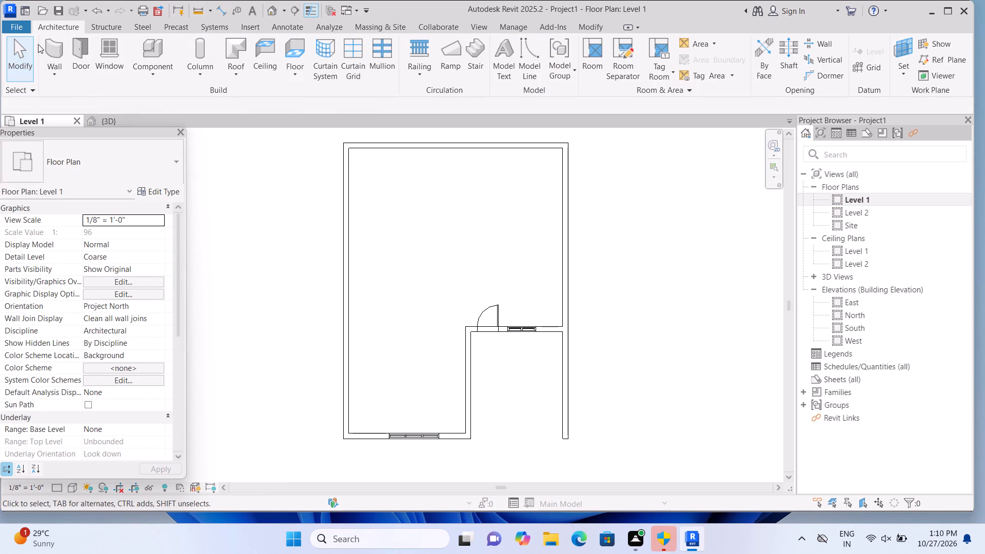
{"action": "left_click", "coordinate": [235, 70]}
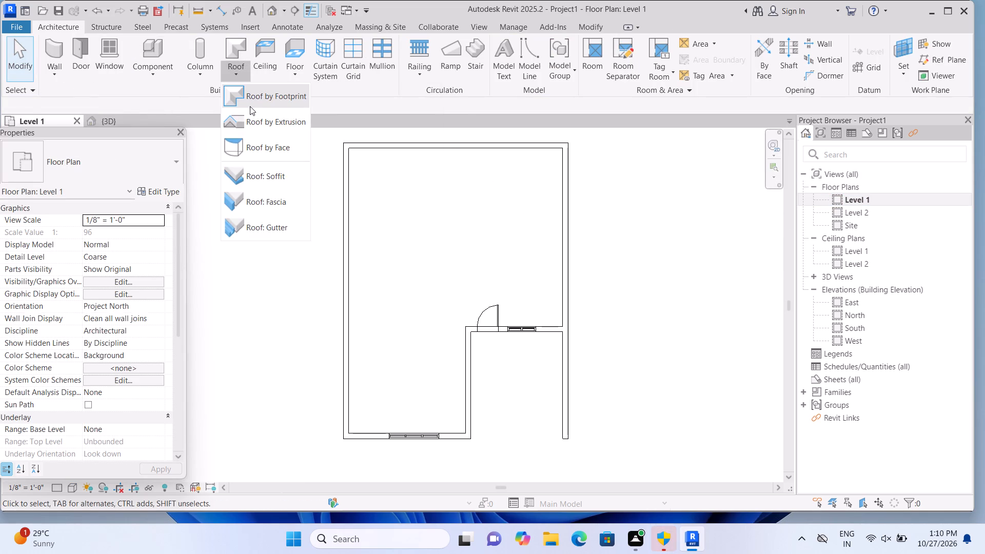
{"action": "left_click", "coordinate": [250, 106]}
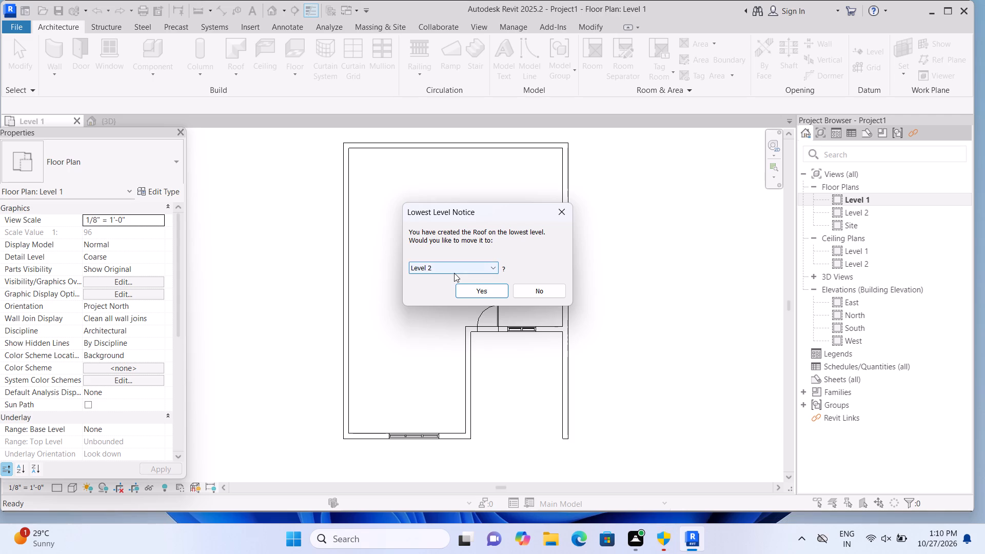
{"action": "double_click", "coordinate": [469, 291]}
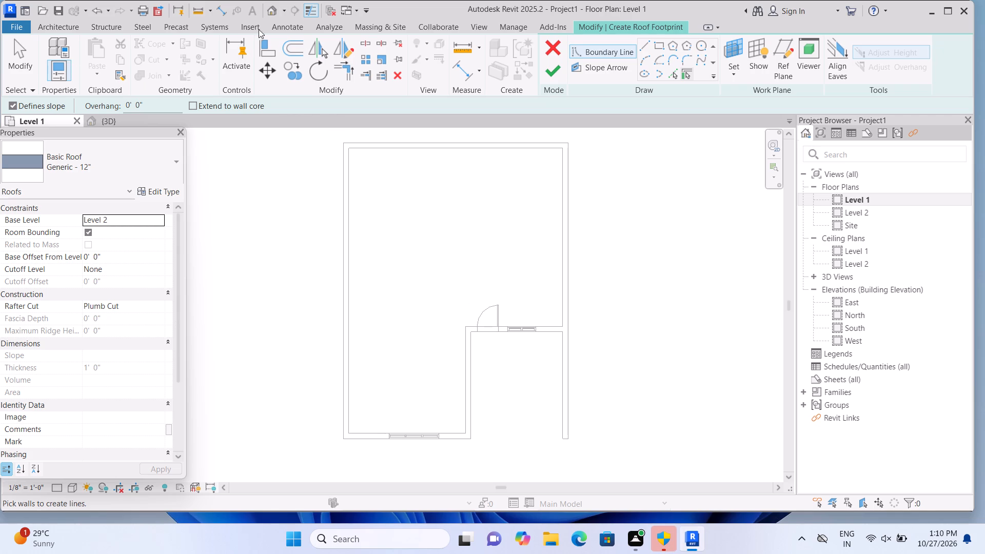
{"action": "left_click", "coordinate": [655, 44]}
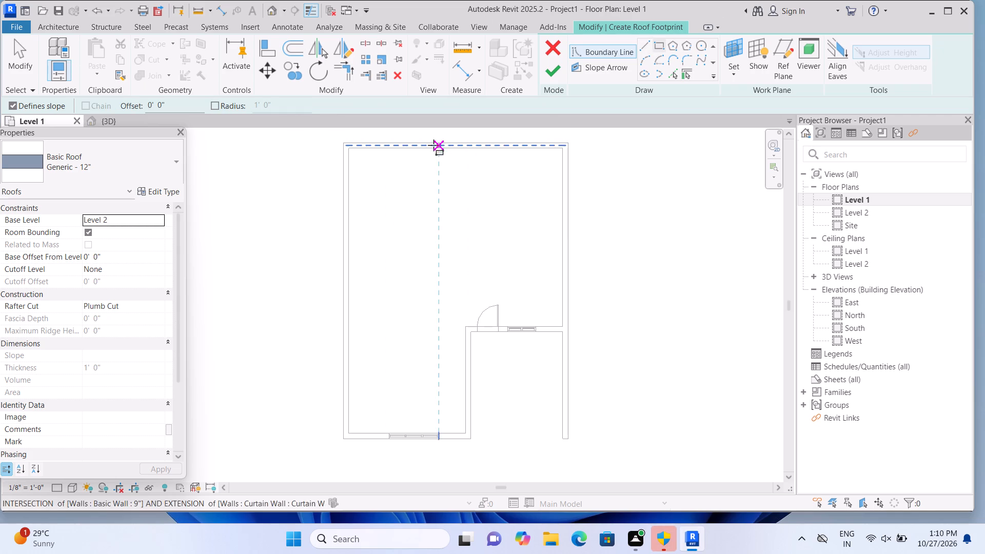
{"action": "left_click", "coordinate": [343, 138]}
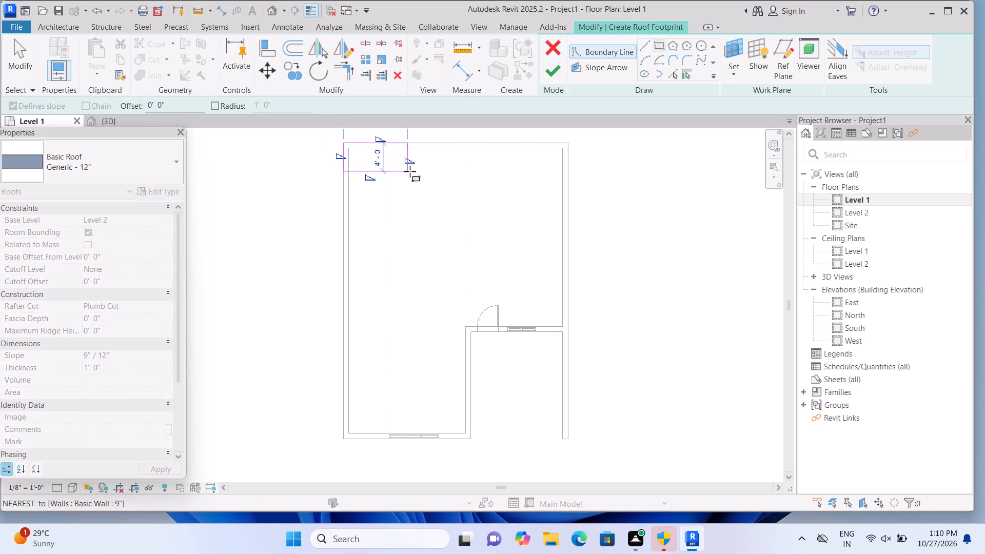
{"action": "left_click", "coordinate": [572, 438]}
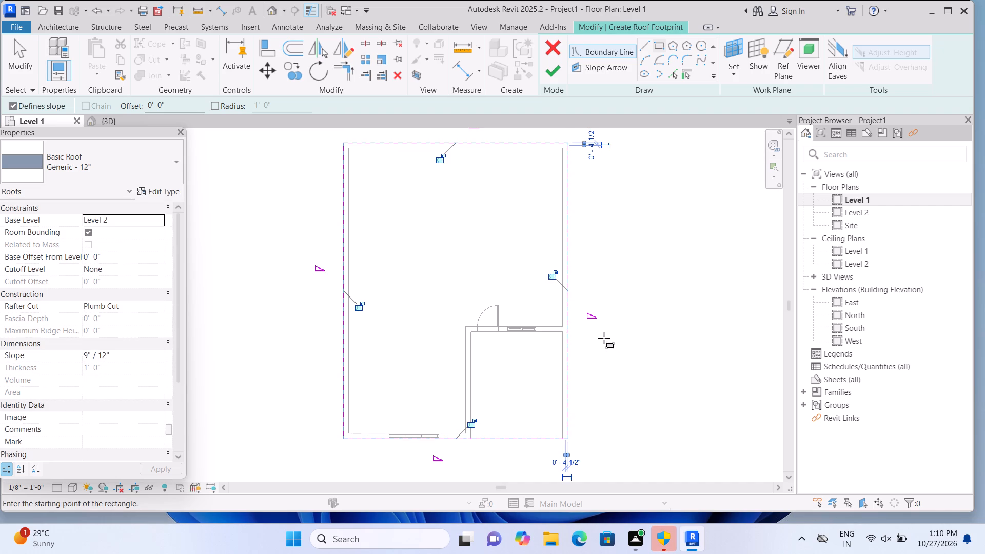
{"action": "left_click", "coordinate": [548, 73]}
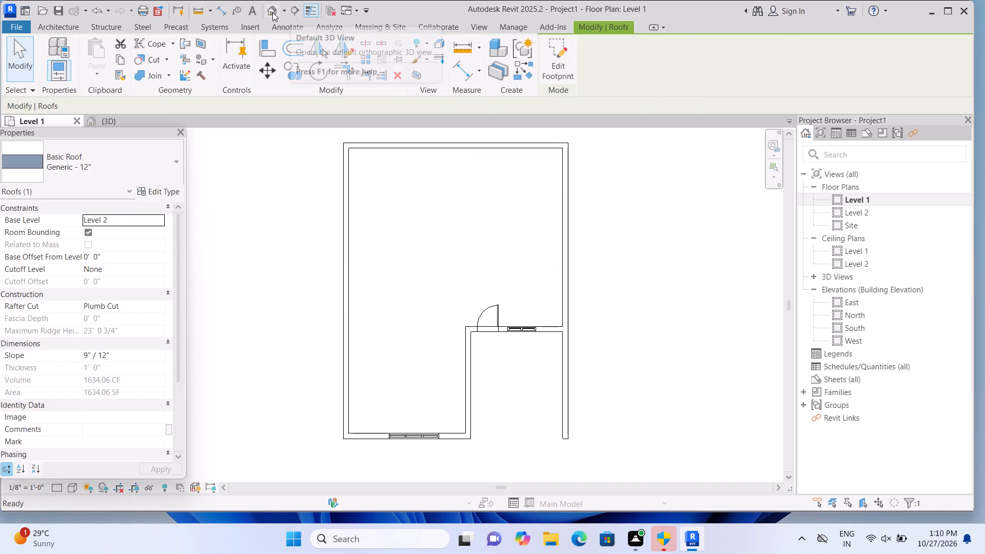
Examine the new roof over the building in the default 3D view.
{"action": "left_click", "coordinate": [271, 12]}
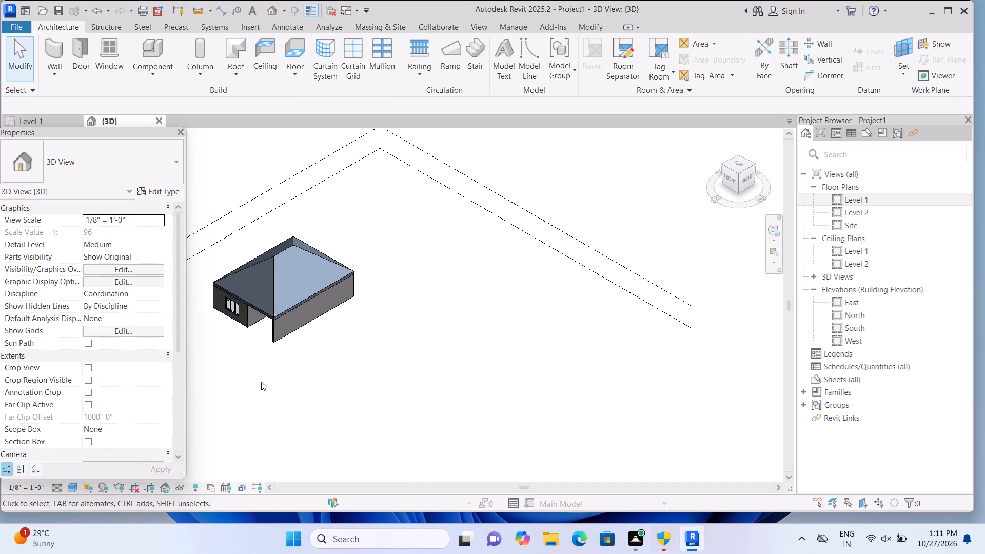
{"action": "scroll", "coordinate": [260, 378], "scroll_direction": "up", "scroll_amount": 3}
{"action": "middle_click_drag", "start_coordinate": [260, 378], "coordinate": [325, 408]}
{"action": "scroll", "coordinate": [322, 382], "scroll_direction": "up", "scroll_amount": 1}
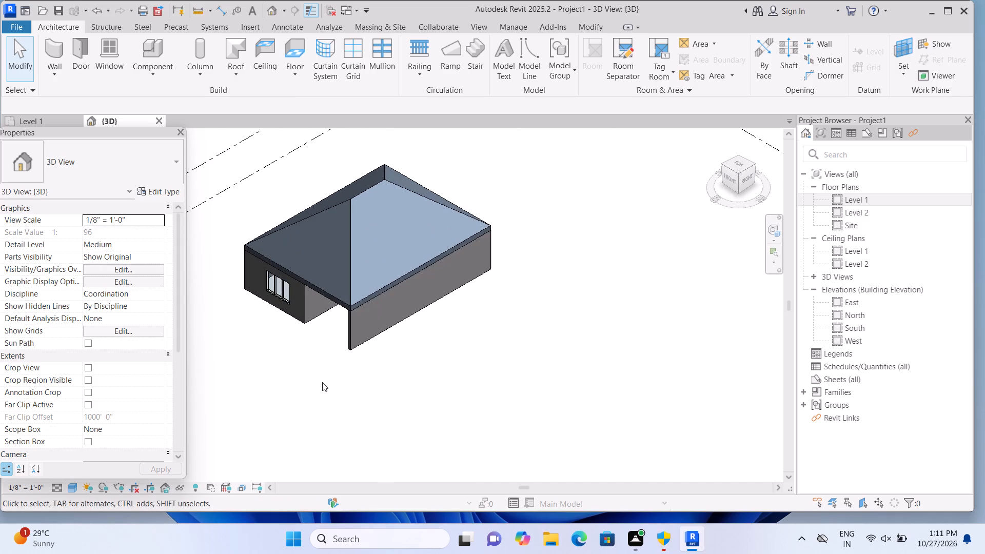
{"action": "scroll", "coordinate": [357, 333], "scroll_direction": "up", "scroll_amount": 2}
{"action": "middle_click_drag", "start_coordinate": [382, 367], "coordinate": [428, 418]}
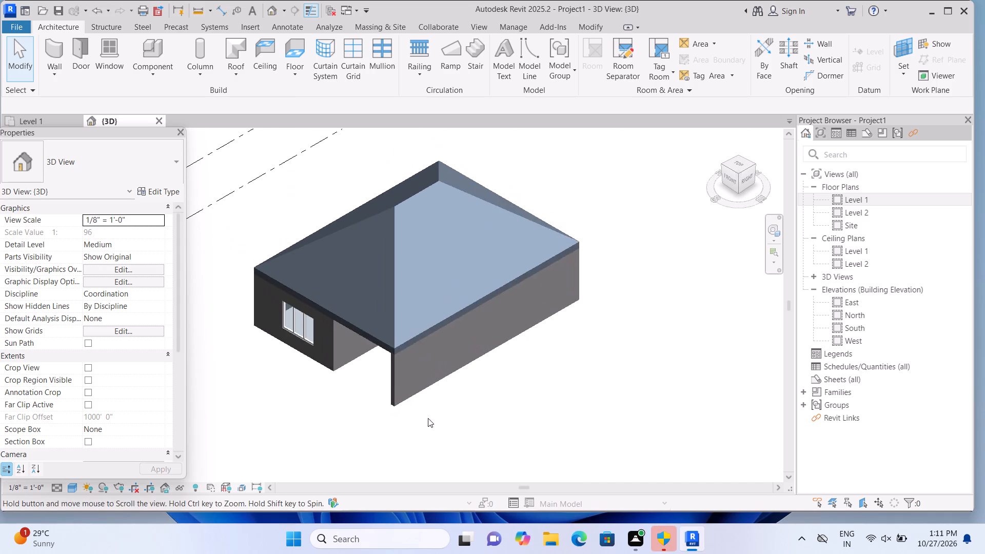
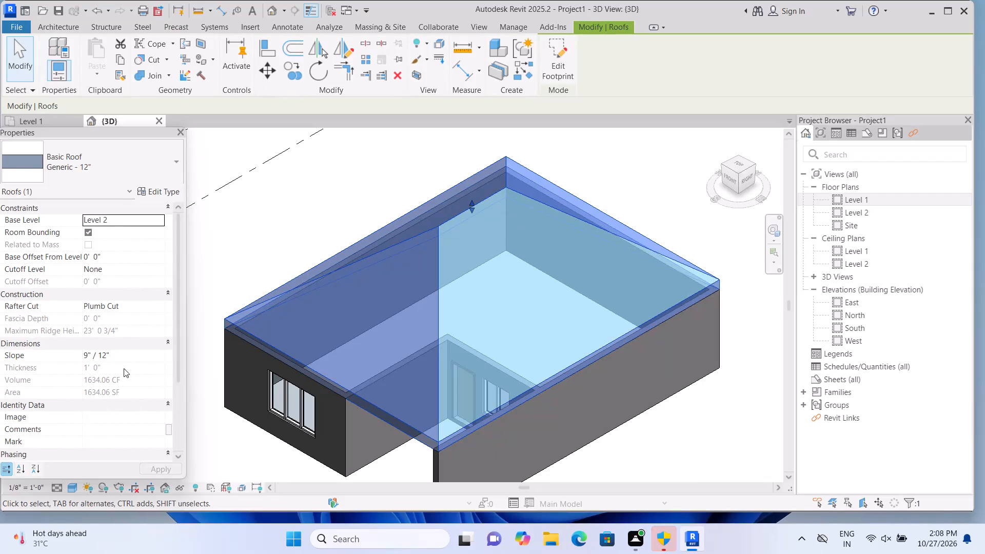
Flatten the footprint roof over the building by setting its slope to 0" / 12".
{"action": "left_click", "coordinate": [137, 356]}
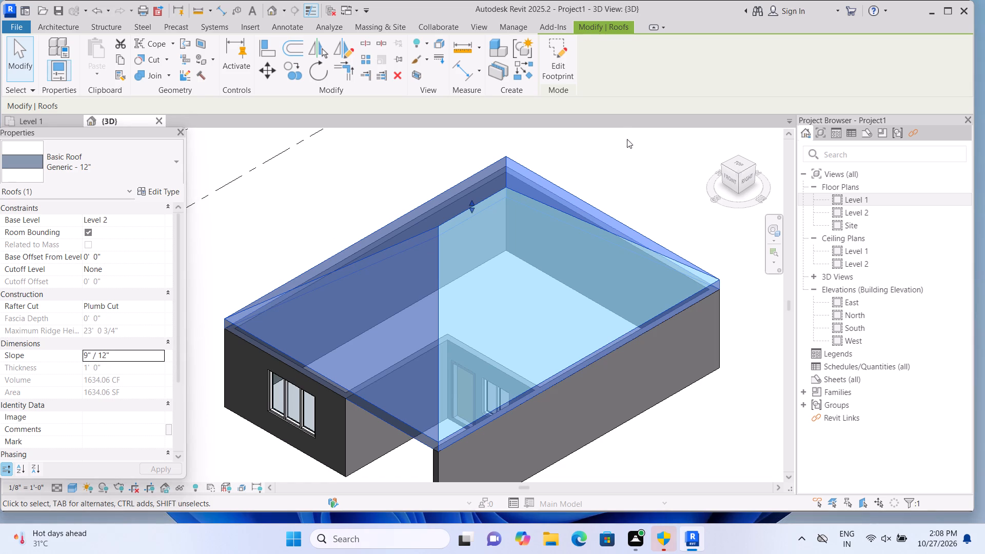
{"action": "left_click", "coordinate": [632, 152]}
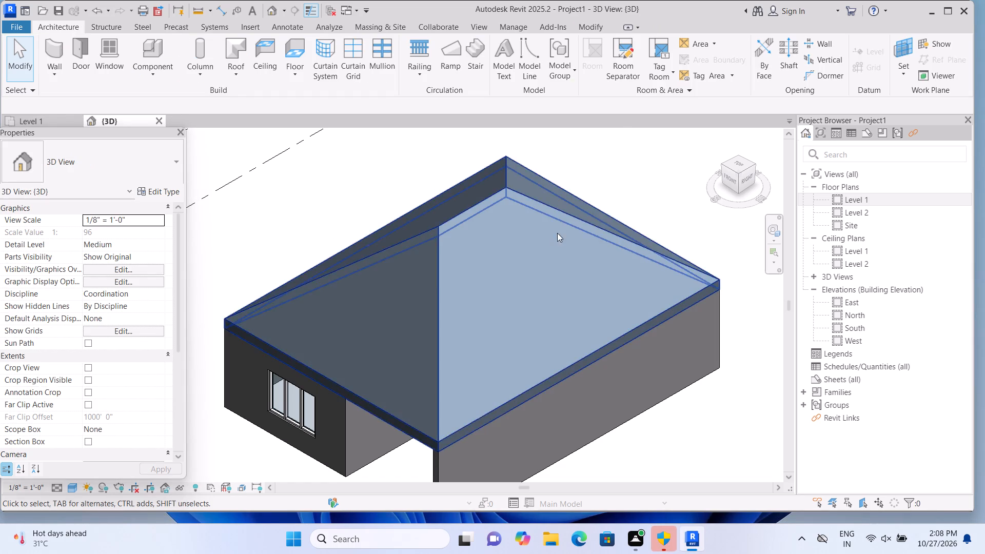
{"action": "left_click", "coordinate": [552, 238]}
{"action": "left_click", "coordinate": [121, 350]}
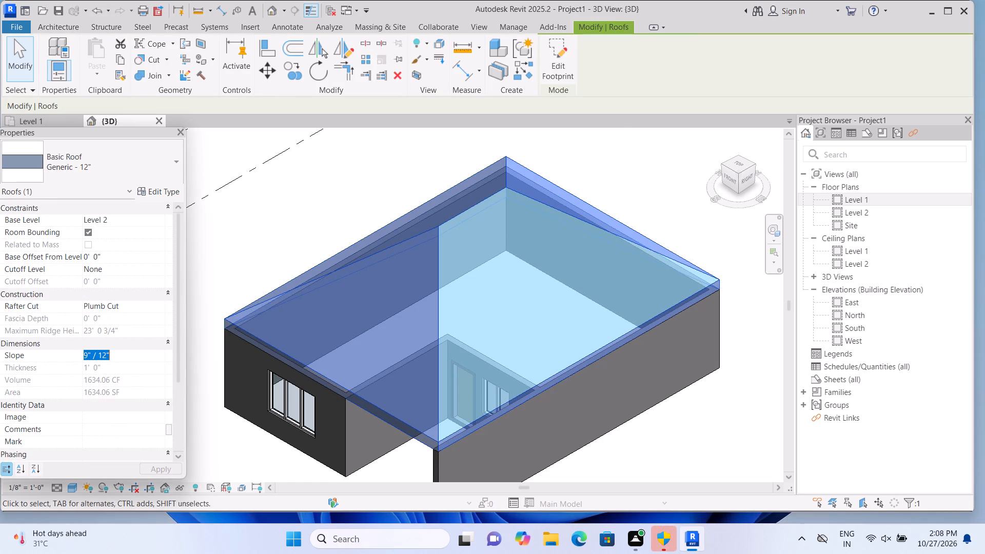
{"action": "key", "text": "BackSpace"}
{"action": "key", "text": "0"}
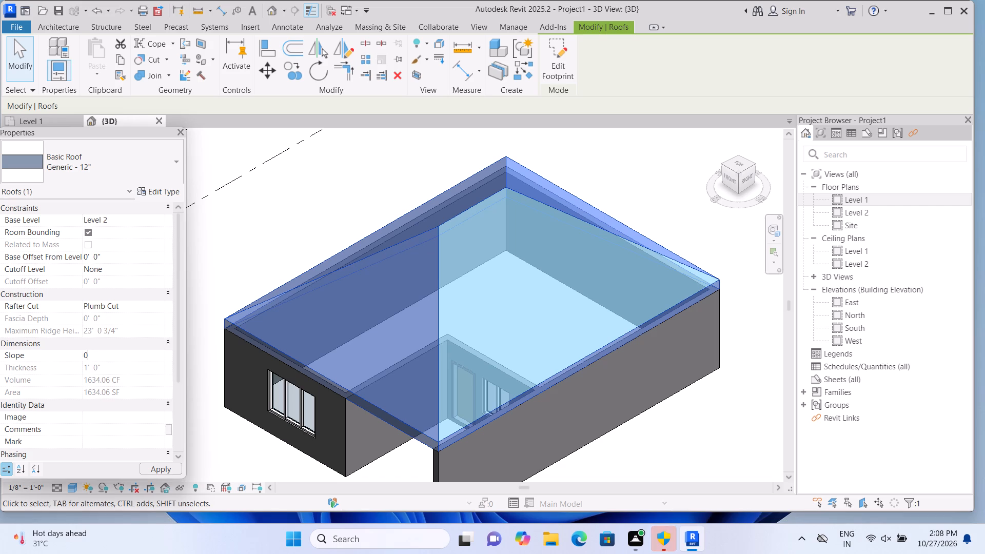
{"action": "key", "text": "Return"}
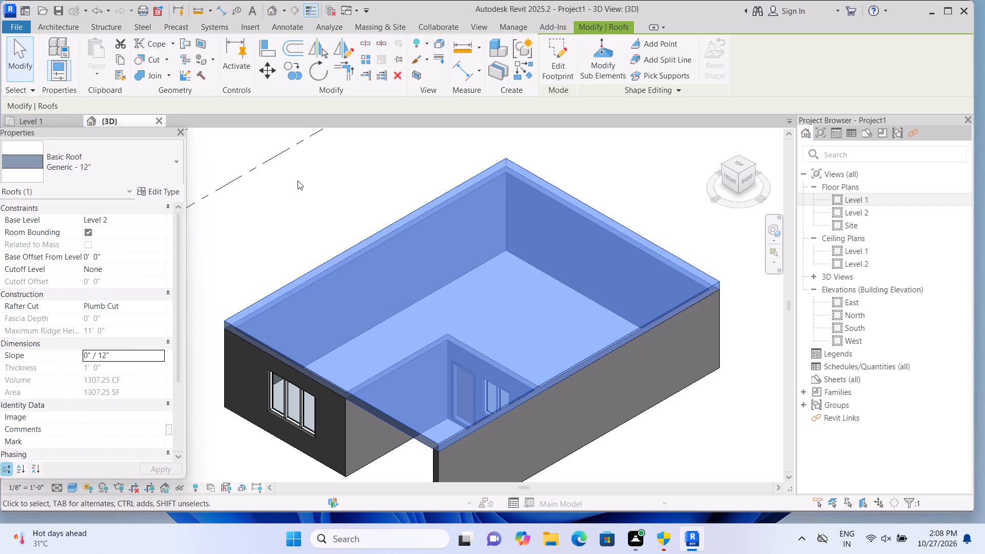
{"action": "left_click", "coordinate": [298, 181]}
{"action": "scroll", "coordinate": [296, 183], "scroll_direction": "down", "scroll_amount": 3}
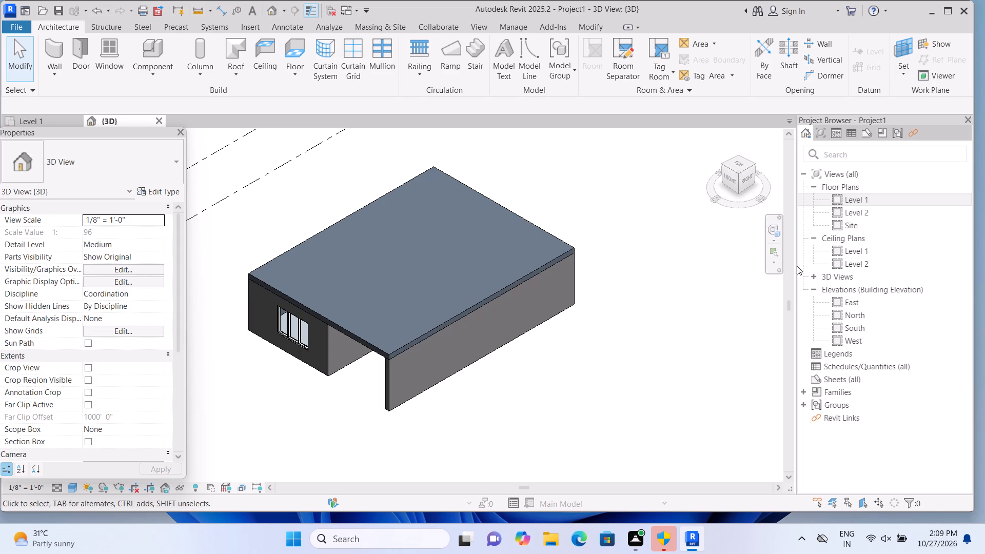
Open the Level 1 floor plan and start the Model Line command with the straight line shape.
{"action": "double_click", "coordinate": [835, 200]}
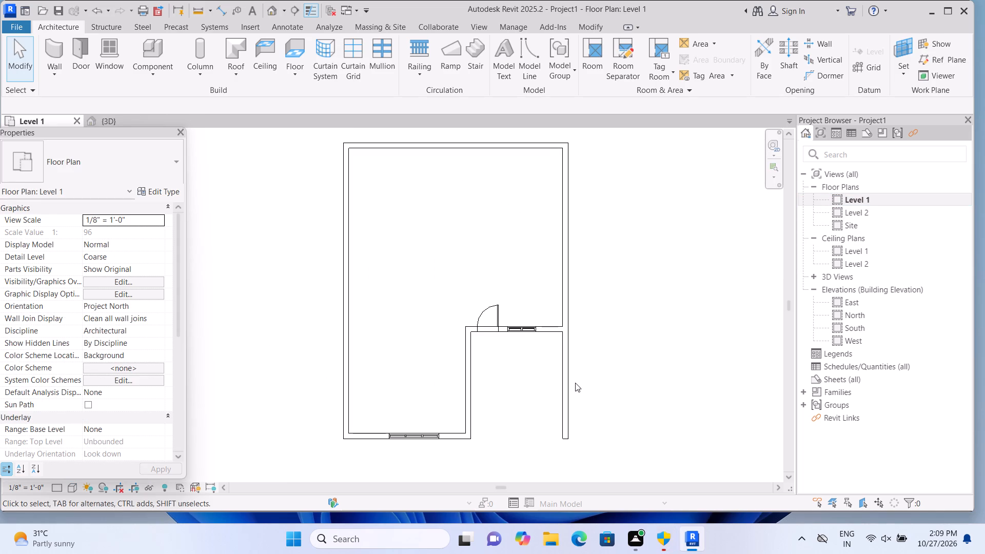
{"action": "scroll", "coordinate": [570, 345], "scroll_direction": "up", "scroll_amount": 2}
{"action": "left_click", "coordinate": [535, 49]}
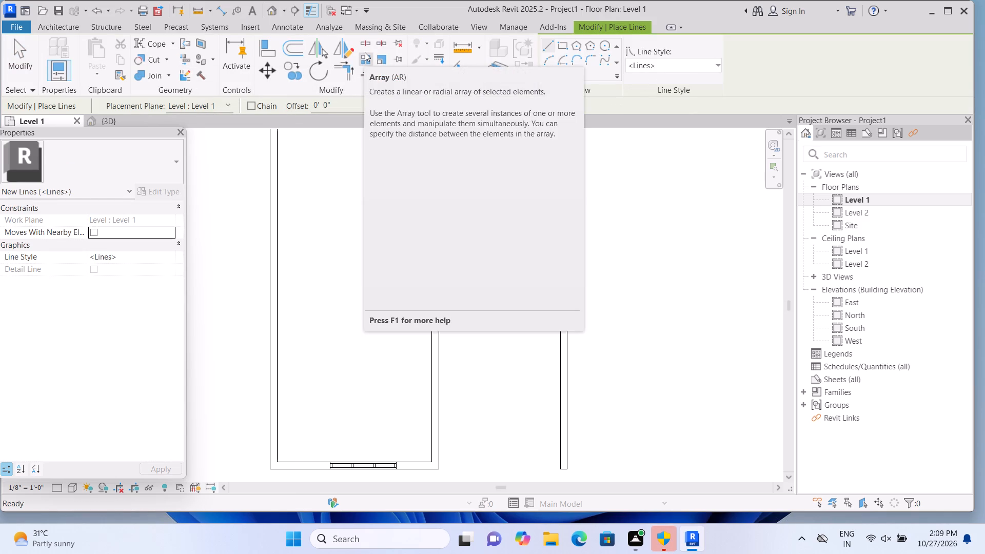
{"action": "left_click", "coordinate": [897, 532]}
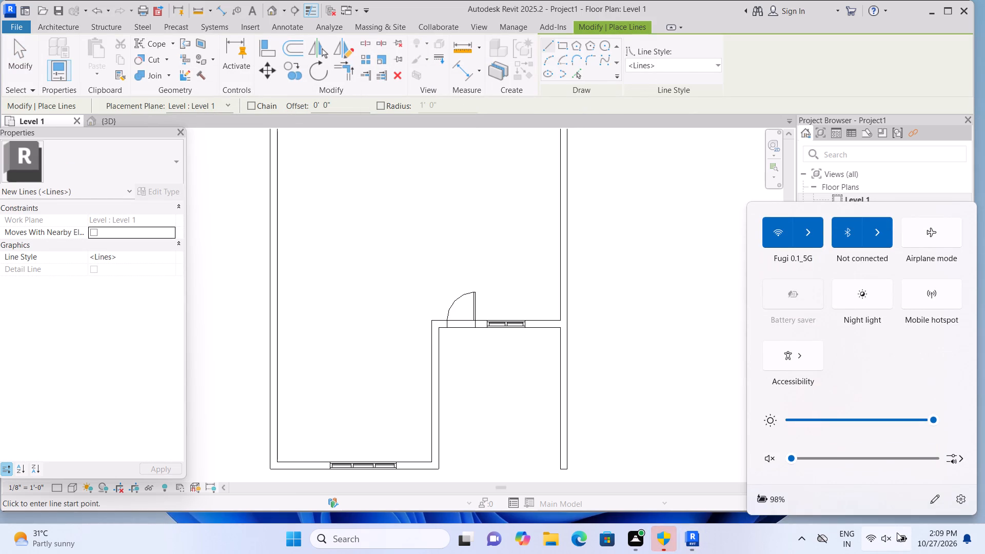
{"action": "left_click", "coordinate": [716, 443]}
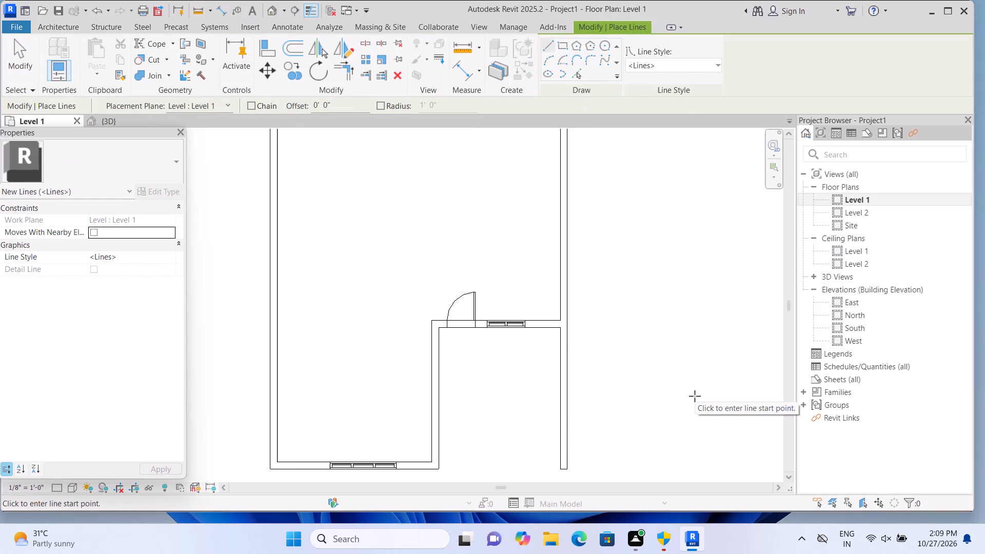
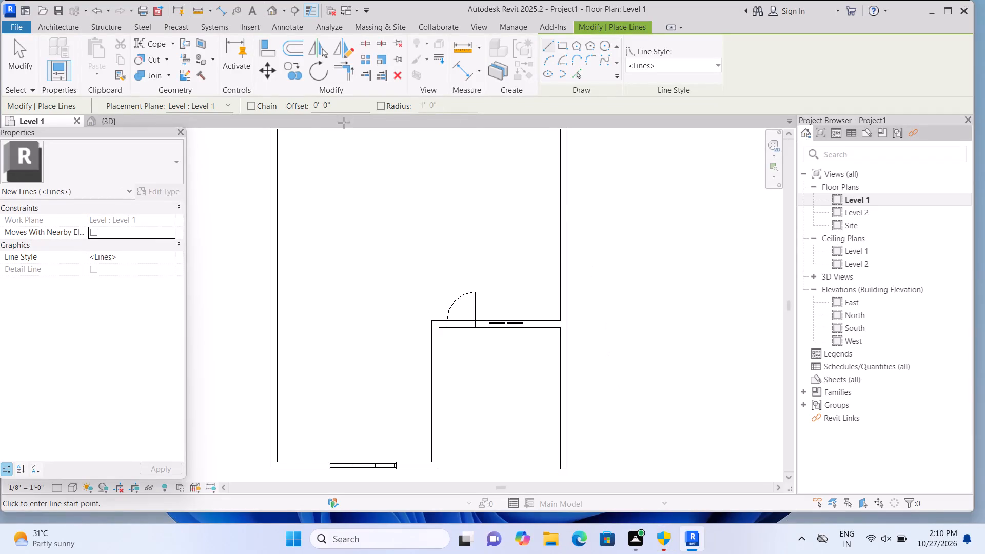
Split the east wall in line with the south face of the recessed wall holding the door and window.
{"action": "left_click", "coordinate": [364, 43]}
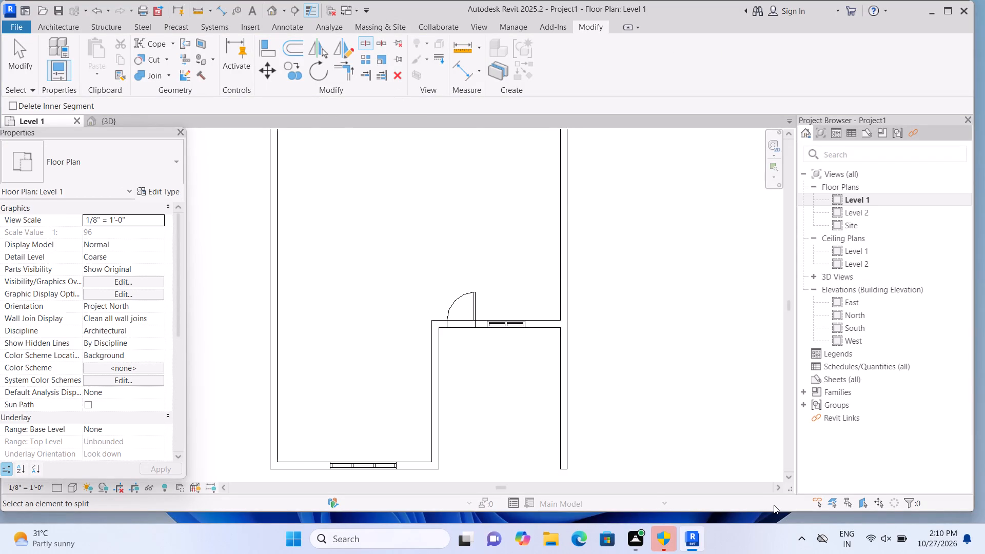
{"action": "scroll", "coordinate": [581, 319], "scroll_direction": "up", "scroll_amount": 7}
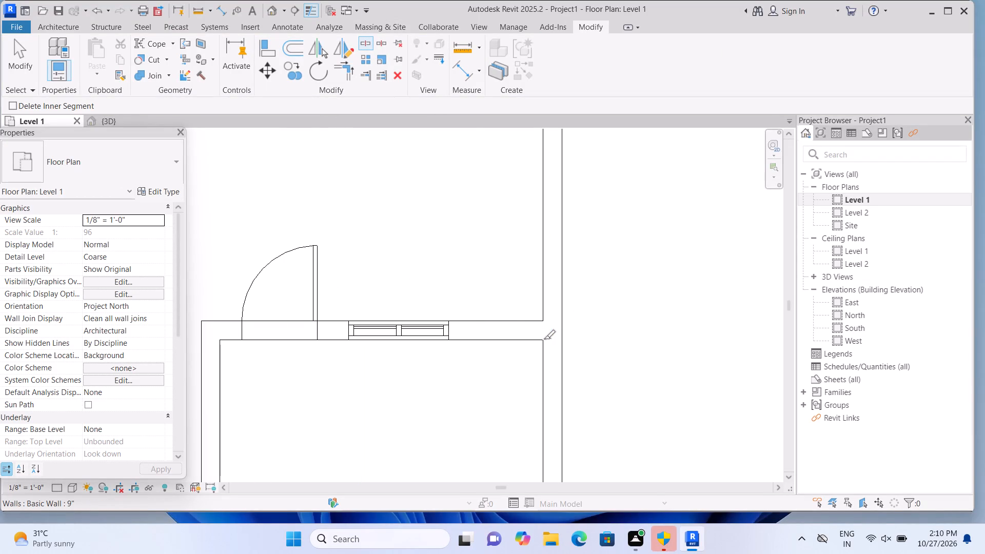
{"action": "scroll", "coordinate": [552, 344], "scroll_direction": "up", "scroll_amount": 4}
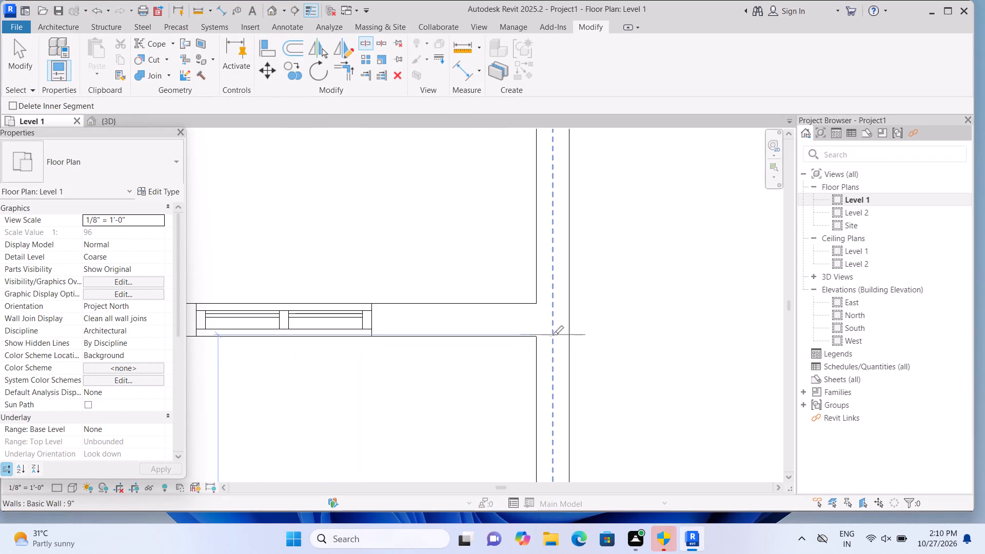
{"action": "scroll", "coordinate": [551, 337], "scroll_direction": "up", "scroll_amount": 6}
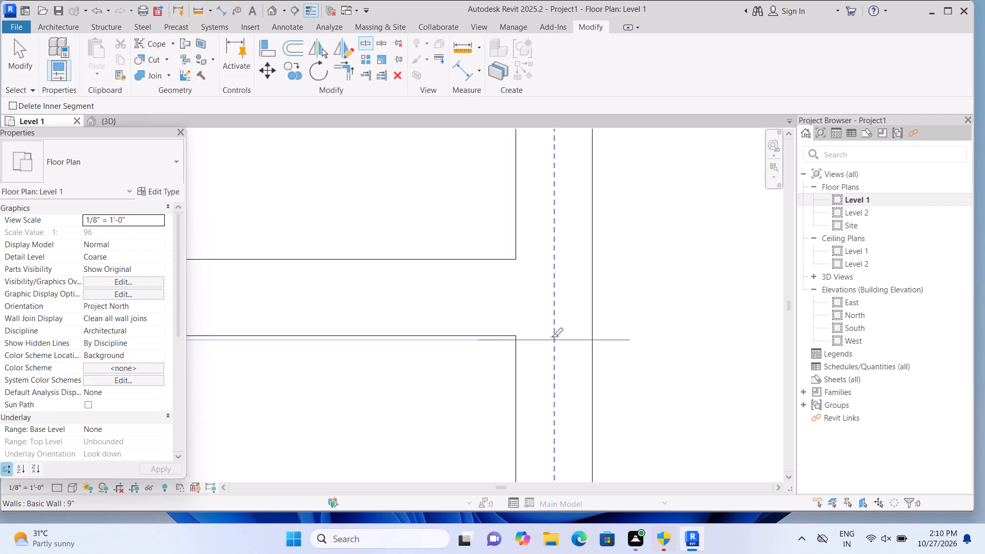
{"action": "scroll", "coordinate": [551, 337], "scroll_direction": "up", "scroll_amount": 4}
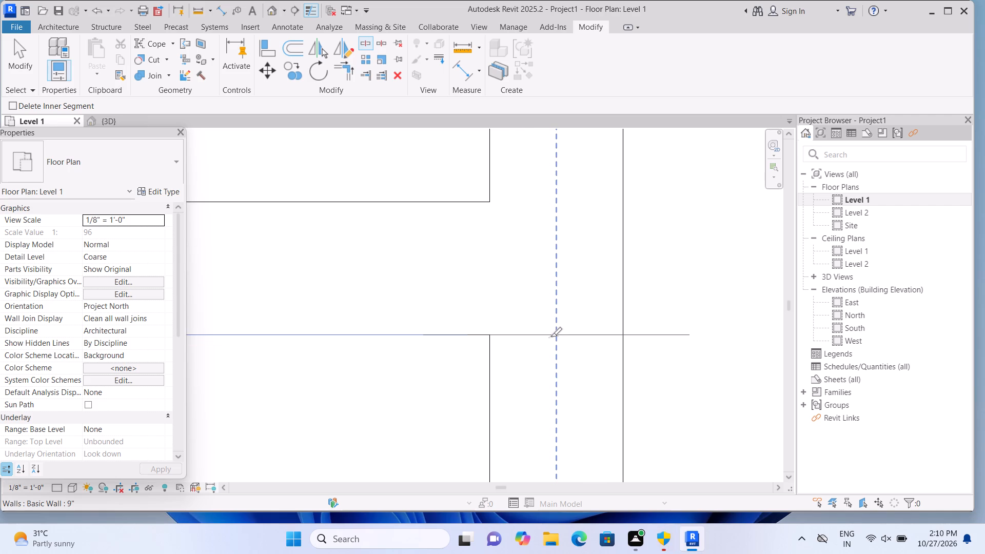
{"action": "left_click", "coordinate": [550, 337]}
{"action": "scroll", "coordinate": [566, 331], "scroll_direction": "down", "scroll_amount": 13}
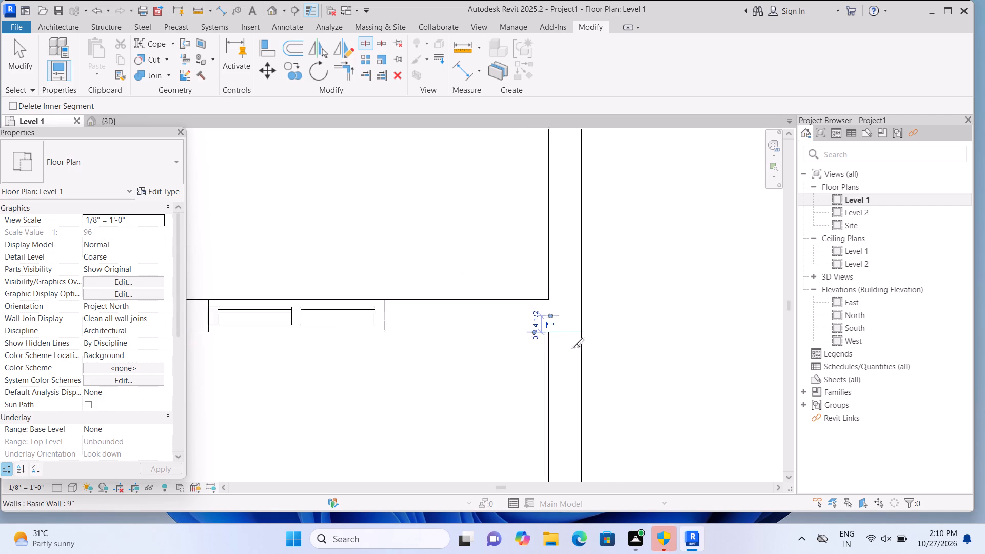
{"action": "scroll", "coordinate": [606, 377], "scroll_direction": "down", "scroll_amount": 4}
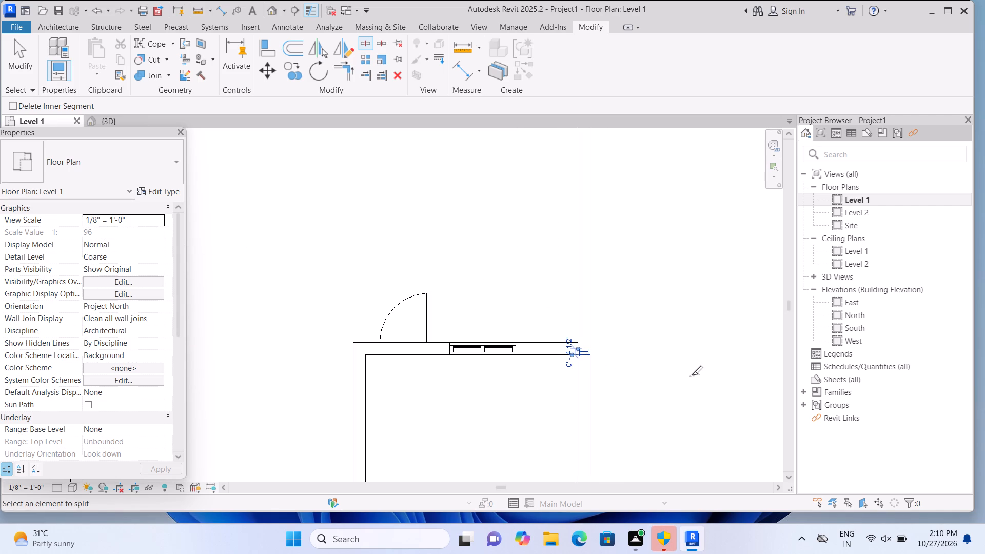
{"action": "key", "text": "Escape"}
{"action": "middle_click_drag", "start_coordinate": [692, 375], "coordinate": [526, 117]}
{"action": "scroll", "coordinate": [688, 368], "scroll_direction": "up", "scroll_amount": 1}
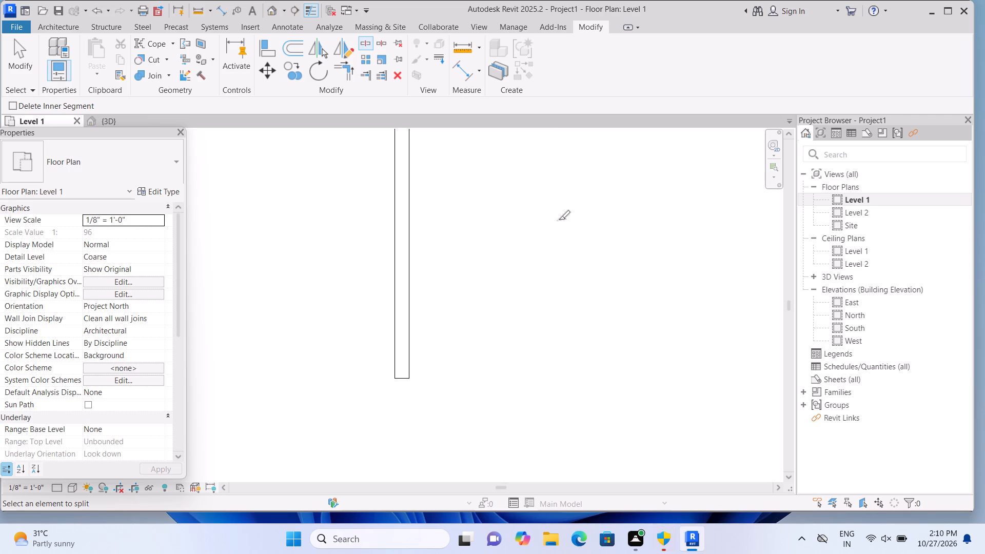
{"action": "key", "text": "Escape"}
Delete the east wall segment beside the open southeast area, keeping the short piece at the southeast corner.
{"action": "scroll", "coordinate": [559, 222], "scroll_direction": "down", "scroll_amount": 6}
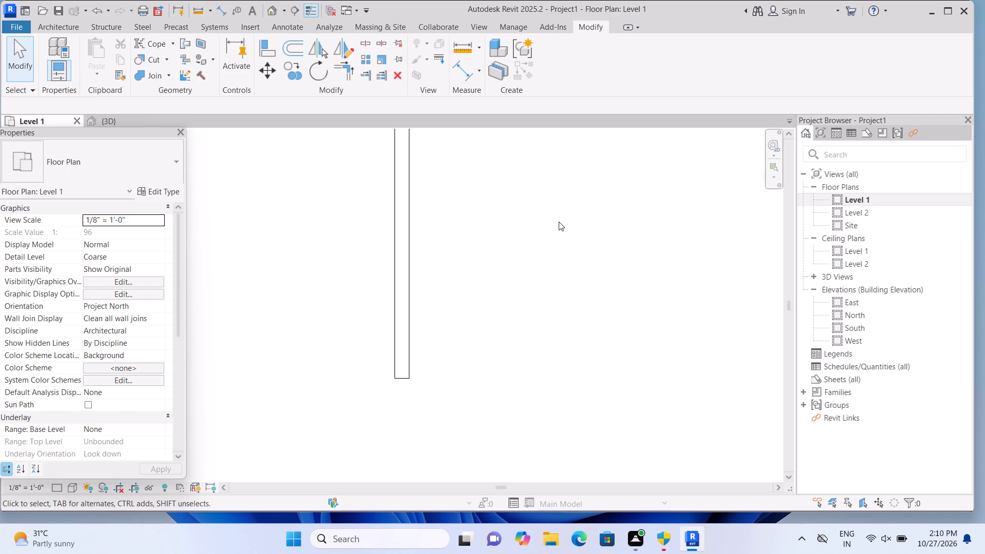
{"action": "scroll", "coordinate": [559, 222], "scroll_direction": "down", "scroll_amount": 2}
{"action": "scroll", "coordinate": [600, 206], "scroll_direction": "down", "scroll_amount": 6}
{"action": "scroll", "coordinate": [580, 202], "scroll_direction": "up", "scroll_amount": 2}
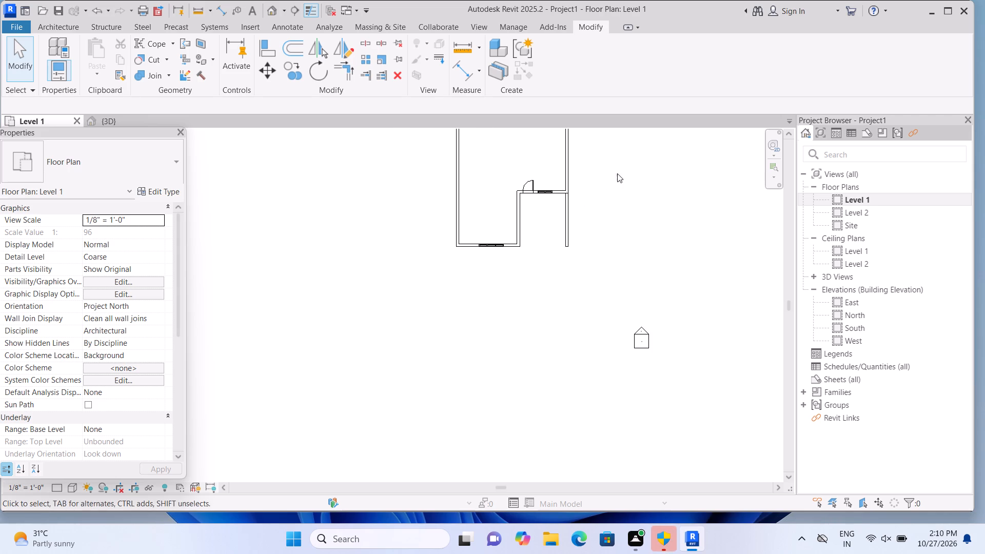
{"action": "middle_click_drag", "start_coordinate": [620, 180], "coordinate": [612, 288]}
{"action": "scroll", "coordinate": [601, 286], "scroll_direction": "up", "scroll_amount": 3}
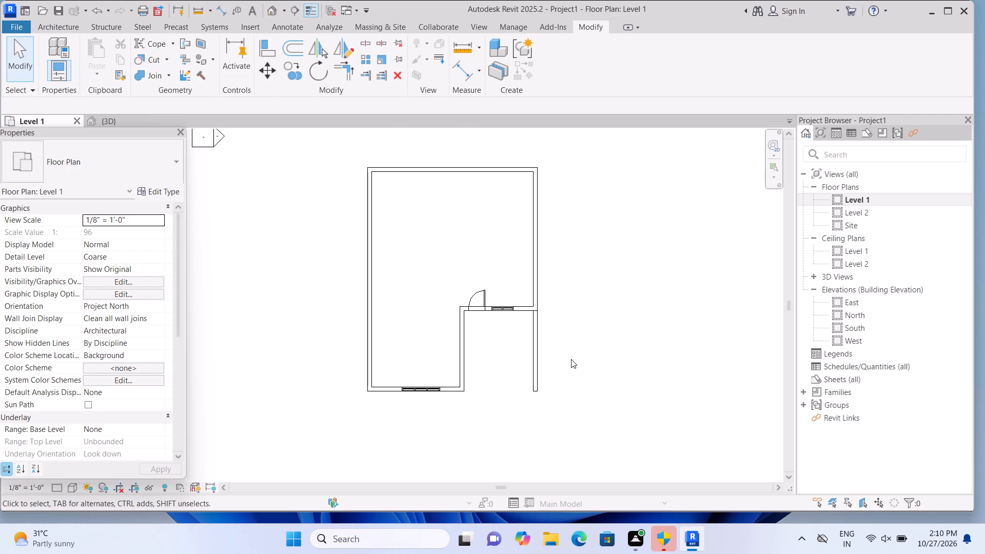
{"action": "scroll", "coordinate": [567, 360], "scroll_direction": "up", "scroll_amount": 1}
{"action": "middle_click_drag", "start_coordinate": [496, 346], "coordinate": [515, 364]}
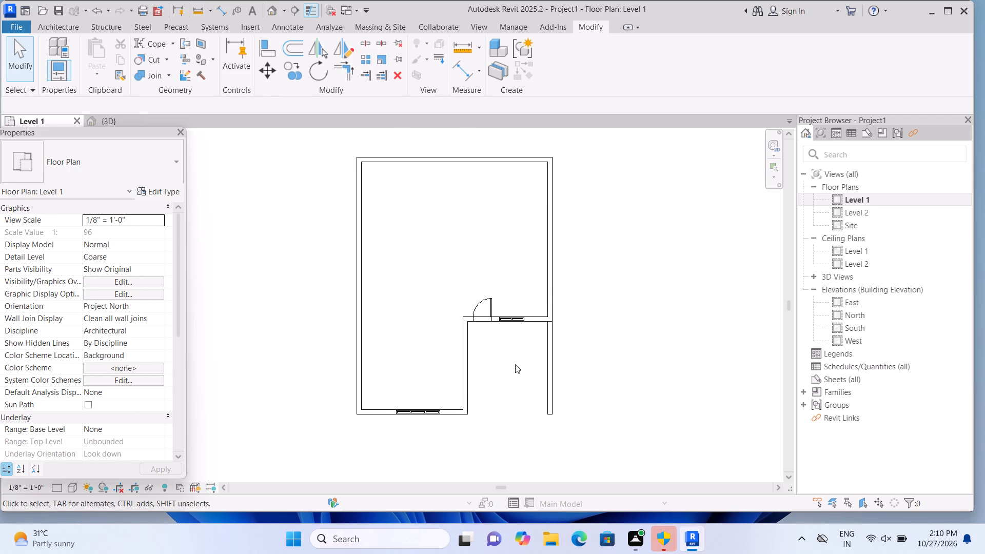
{"action": "scroll", "coordinate": [543, 365], "scroll_direction": "up", "scroll_amount": 2}
{"action": "scroll", "coordinate": [556, 353], "scroll_direction": "down", "scroll_amount": 2}
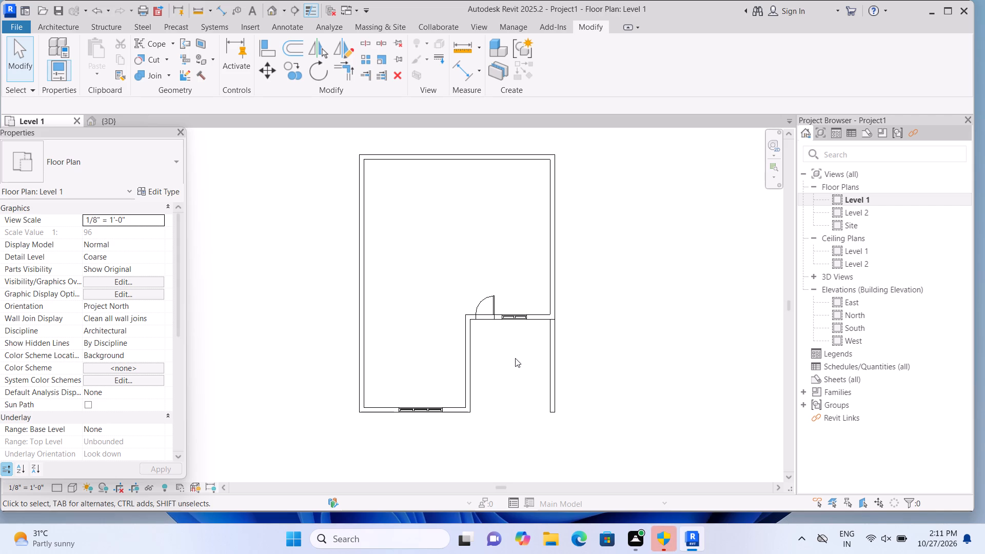
{"action": "scroll", "coordinate": [595, 361], "scroll_direction": "up", "scroll_amount": 2}
{"action": "scroll", "coordinate": [556, 385], "scroll_direction": "up", "scroll_amount": 2}
{"action": "left_click", "coordinate": [554, 371]}
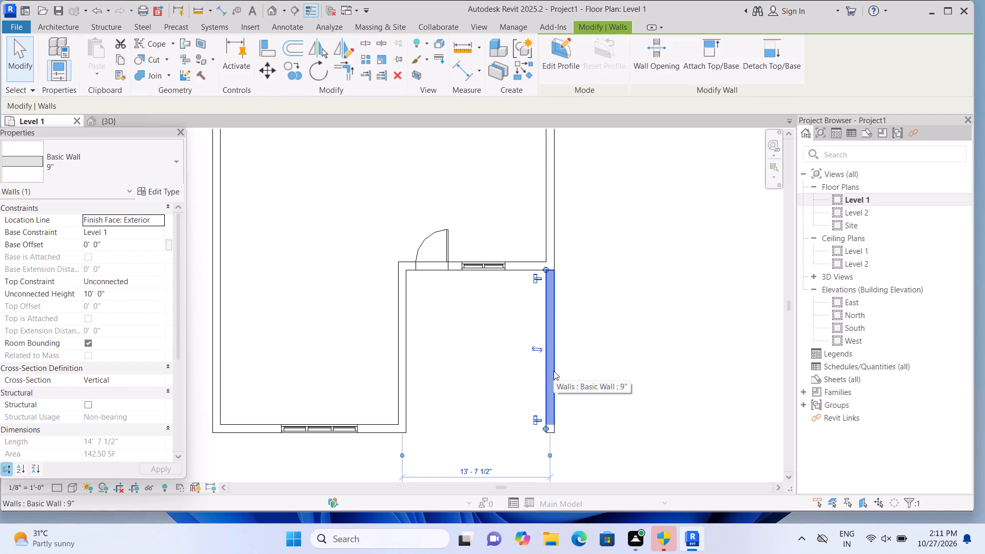
{"action": "key", "text": "Delete"}
{"action": "scroll", "coordinate": [554, 371], "scroll_direction": "down", "scroll_amount": 2}
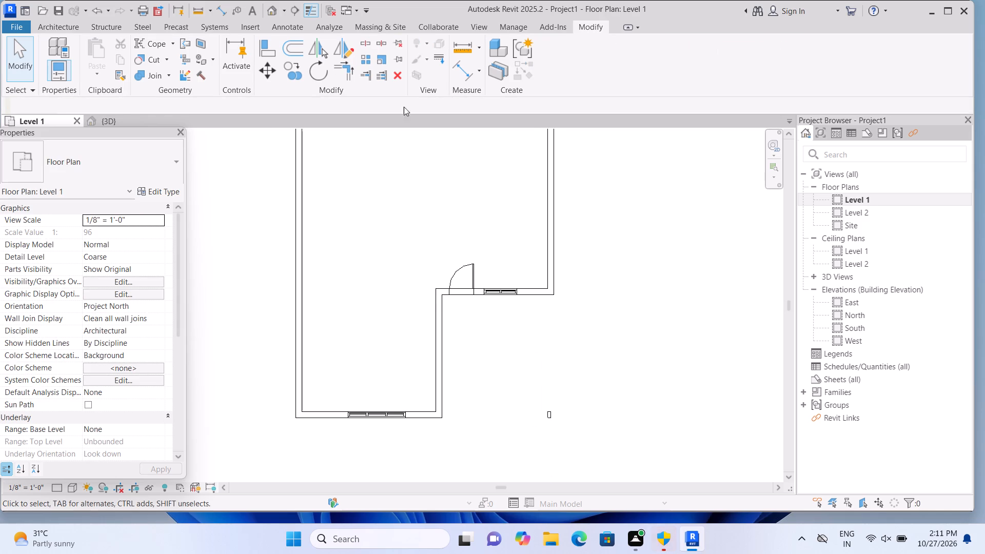
Examine the building in the default 3D view from above and below, checking the open southeast area and its corner post.
{"action": "left_click", "coordinate": [271, 12]}
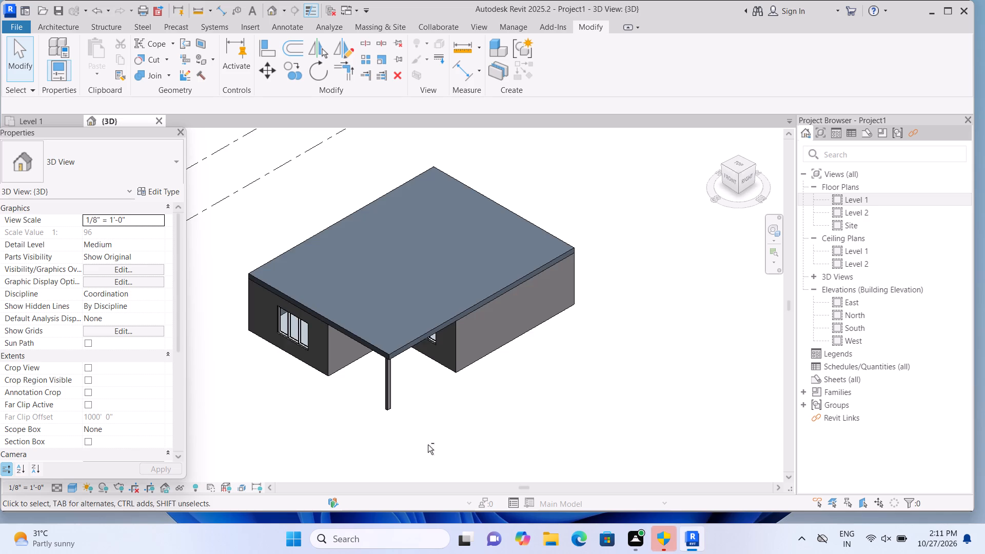
{"action": "middle_click_drag", "start_coordinate": [425, 443], "coordinate": [452, 340], "text": "shift"}
{"action": "scroll", "coordinate": [425, 383], "scroll_direction": "up", "scroll_amount": 1, "text": "shift"}
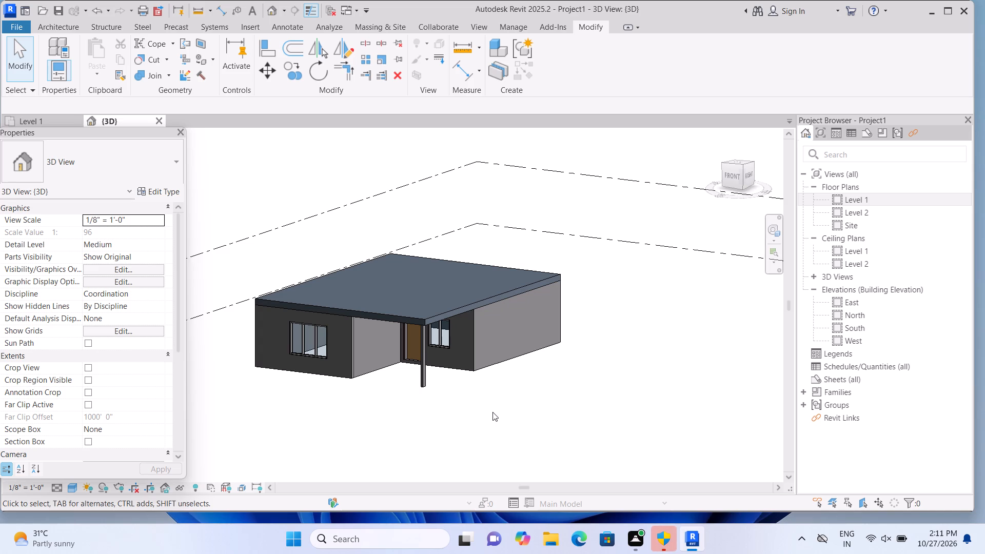
{"action": "middle_click_drag", "start_coordinate": [542, 410], "coordinate": [541, 375], "text": "shift"}
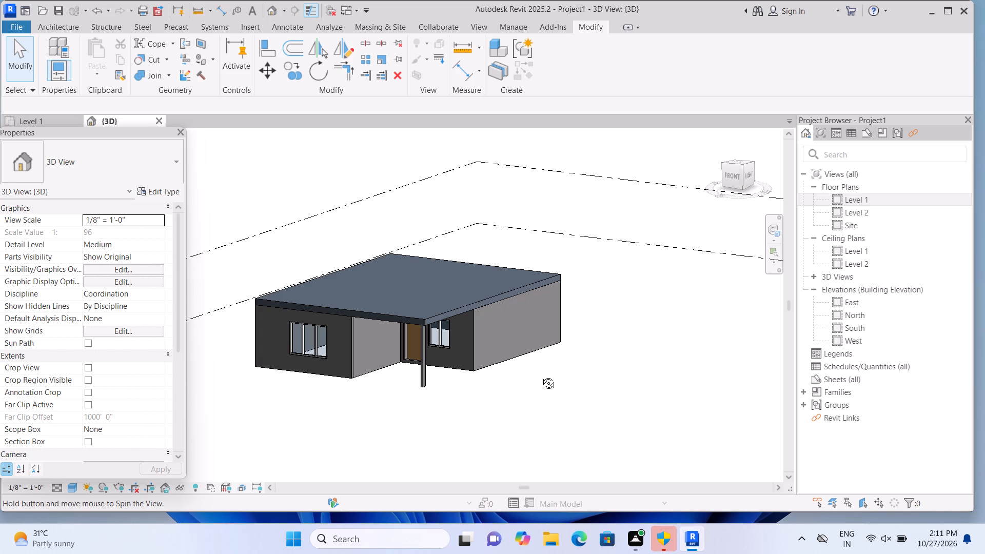
{"action": "middle_click_drag", "start_coordinate": [541, 375], "coordinate": [548, 364], "text": "shift"}
{"action": "middle_click_drag", "start_coordinate": [566, 407], "coordinate": [585, 333], "text": "shift"}
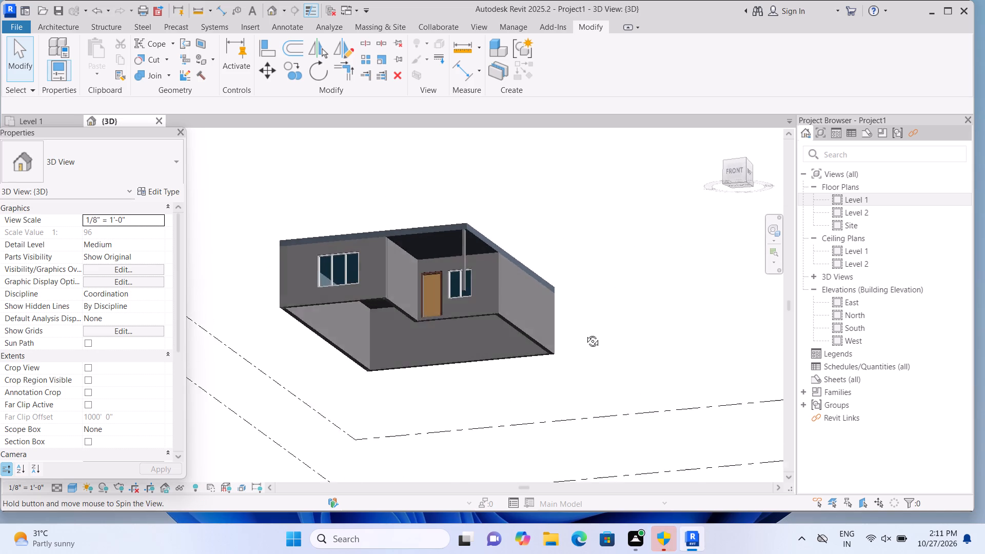
{"action": "middle_click_drag", "start_coordinate": [585, 333], "coordinate": [568, 469], "text": "shift"}
{"action": "left_click", "coordinate": [569, 469], "text": "shift"}
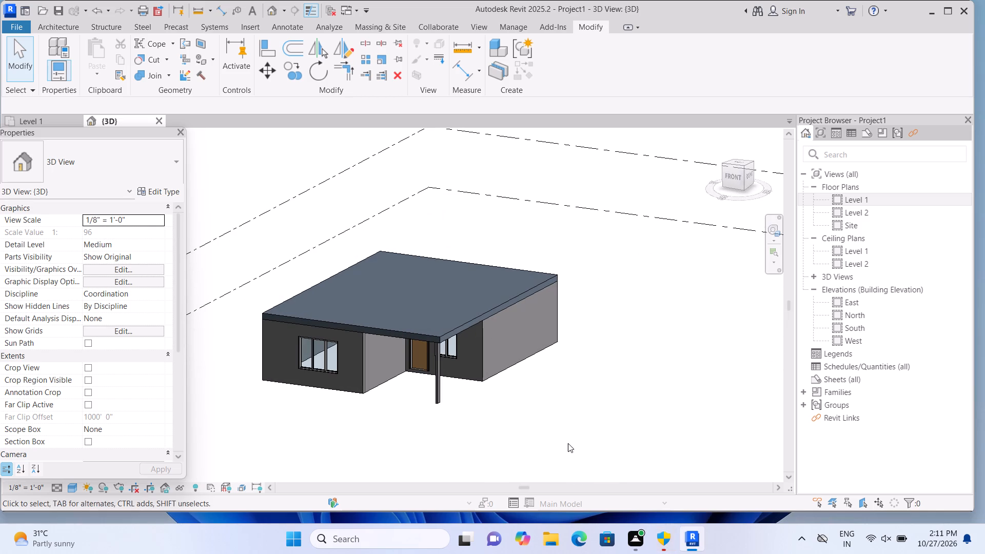
{"action": "scroll", "coordinate": [588, 389], "scroll_direction": "up", "scroll_amount": 1}
{"action": "middle_click_drag", "start_coordinate": [608, 393], "coordinate": [667, 387]}
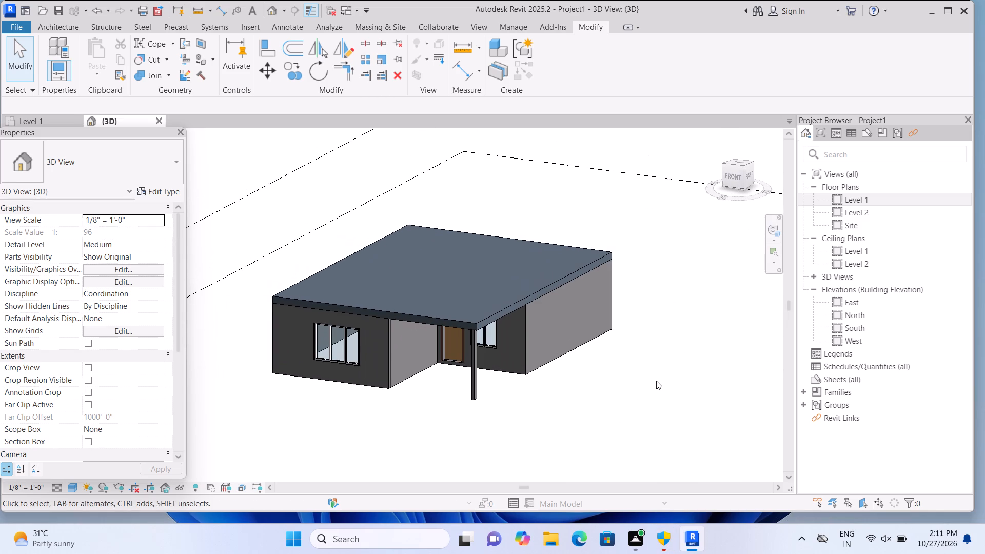
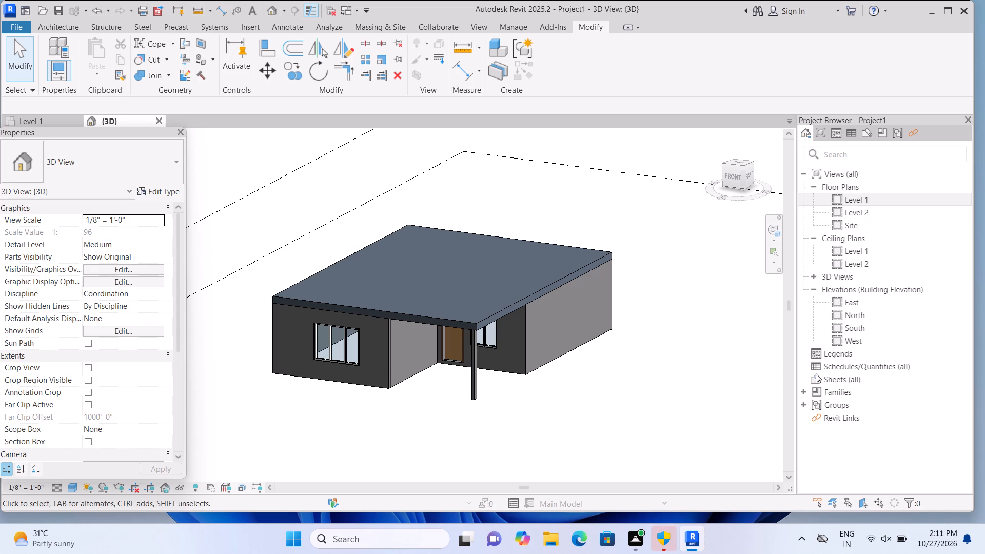
In the East elevation, add a level with plan views 10' above Level 2, aligning both ends with the existing levels.
{"action": "double_click", "coordinate": [835, 301]}
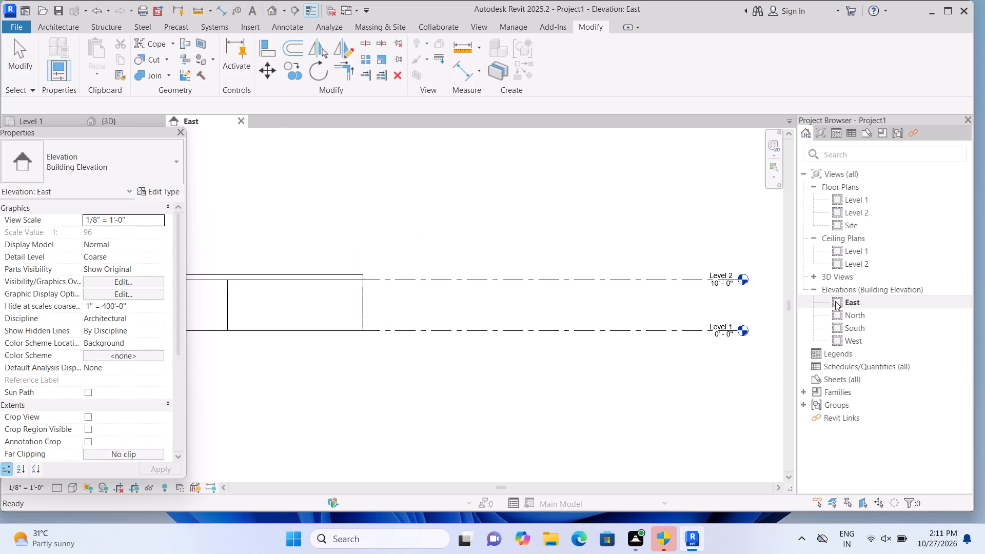
{"action": "scroll", "coordinate": [591, 314], "scroll_direction": "down", "scroll_amount": 4}
{"action": "scroll", "coordinate": [391, 308], "scroll_direction": "up", "scroll_amount": 1}
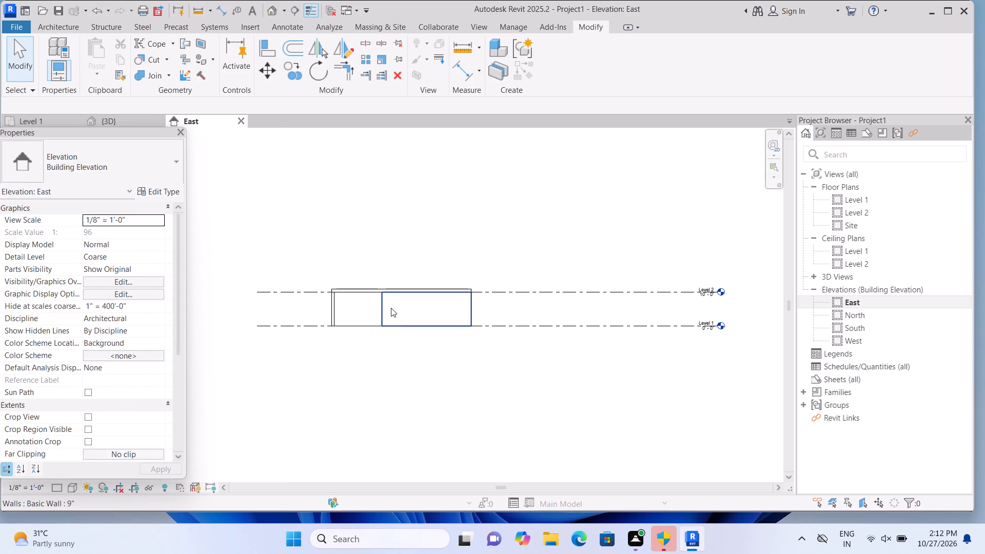
{"action": "type", "text": "ll"}
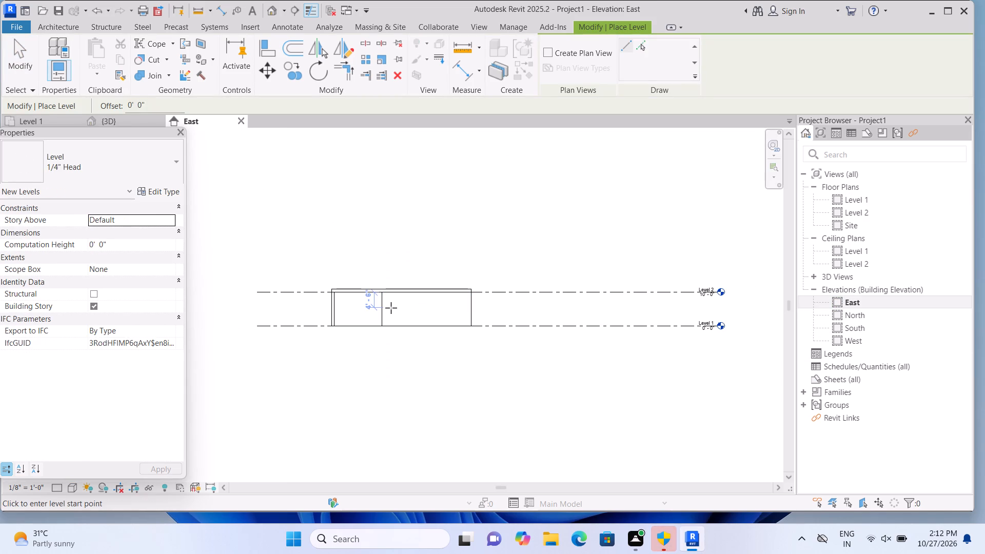
{"action": "left_click", "coordinate": [548, 48]}
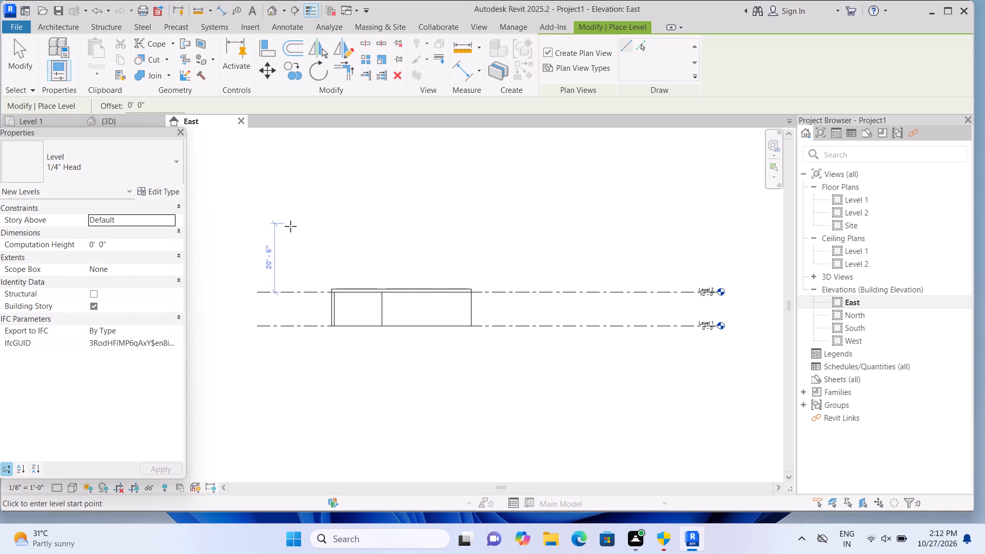
{"action": "left_click", "coordinate": [290, 259]}
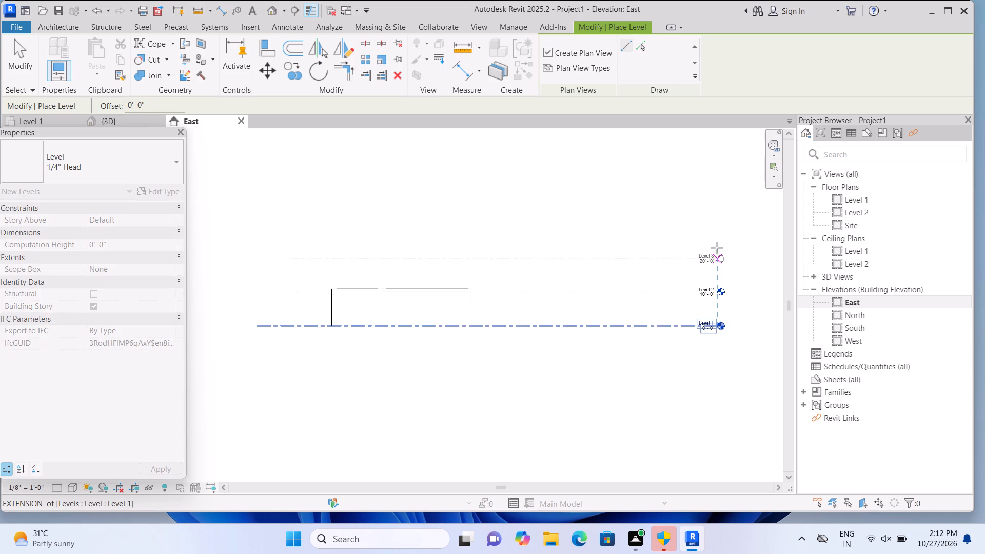
{"action": "left_click", "coordinate": [717, 248]}
{"action": "left_click_drag", "start_coordinate": [288, 256], "coordinate": [259, 259]}
{"action": "left_click", "coordinate": [259, 259]}
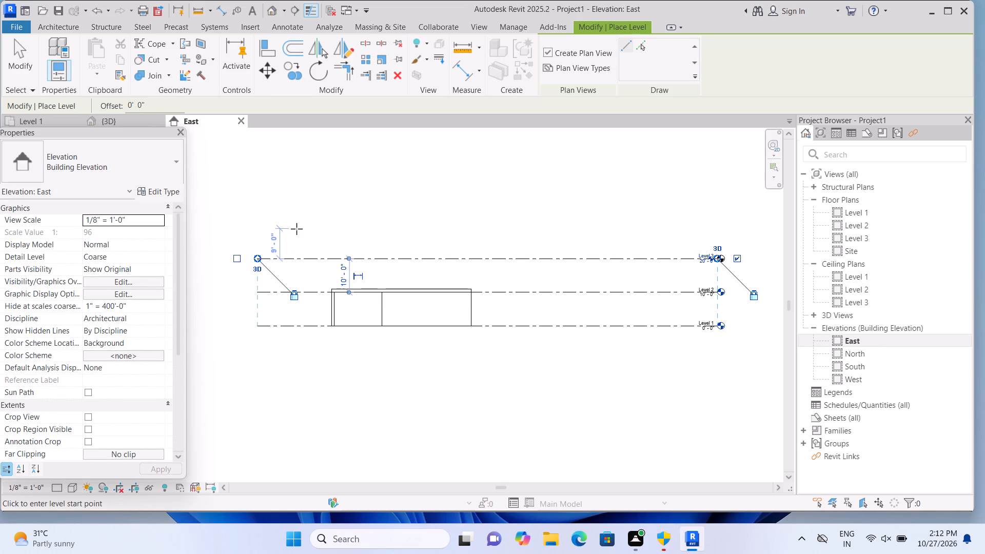
{"action": "key", "text": "Escape"}
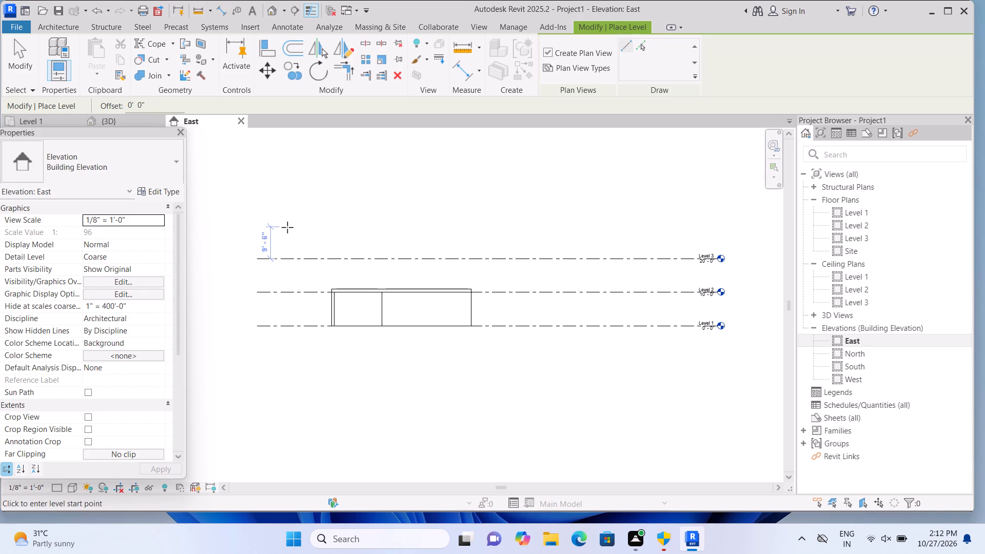
Add another level 10' above the 20'-0" level and extend its start to line up with the levels below.
{"action": "left_click", "coordinate": [287, 225]}
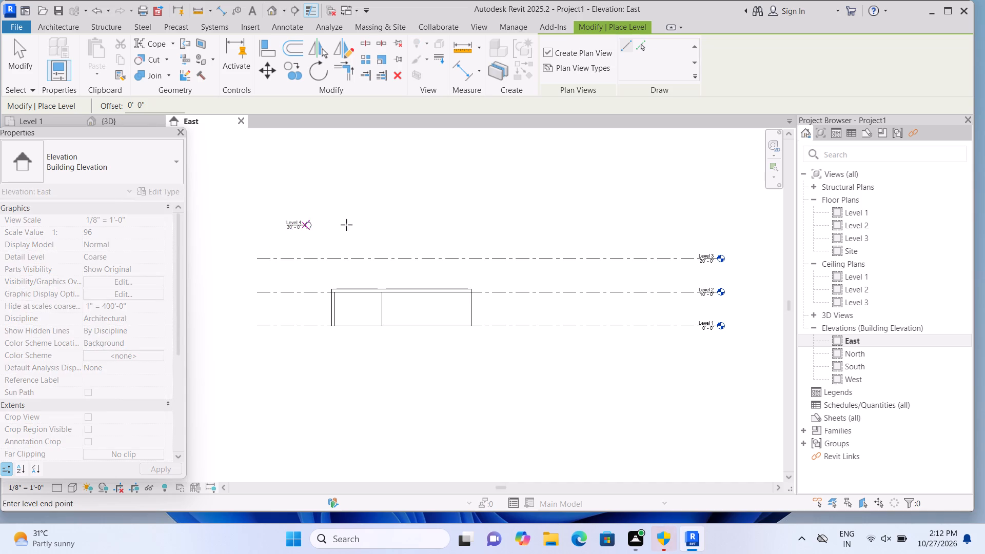
{"action": "left_click", "coordinate": [722, 242]}
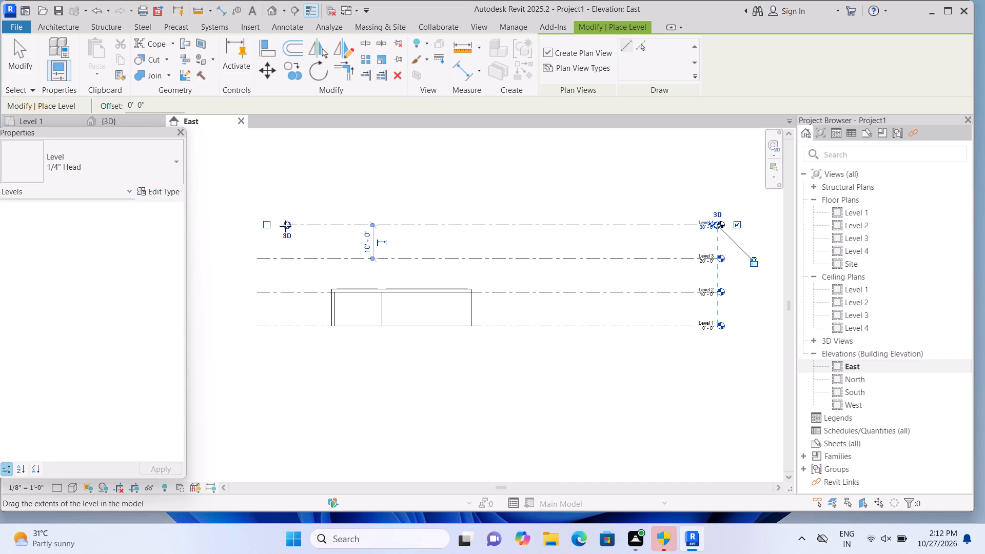
{"action": "left_click_drag", "start_coordinate": [285, 226], "coordinate": [257, 226]}
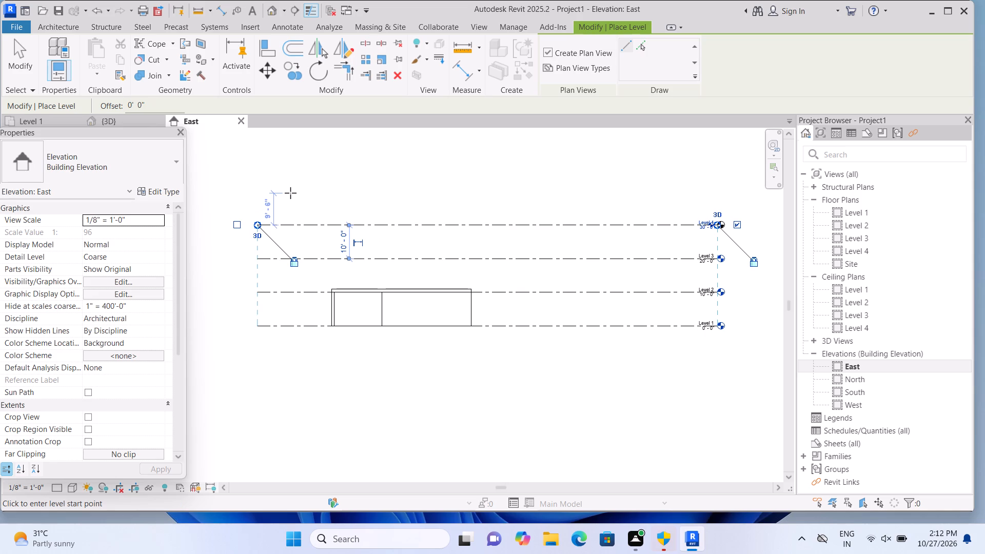
{"action": "key", "text": "Escape"}
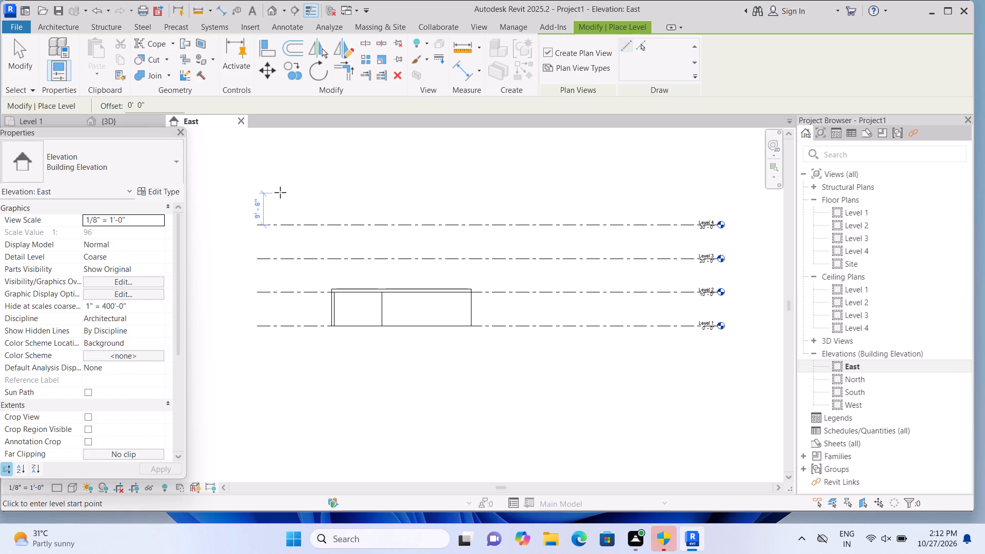
Add a further level 10' above the 30'-0" level, with both ends aligned to the levels below.
{"action": "left_click", "coordinate": [280, 191]}
{"action": "left_click", "coordinate": [714, 194]}
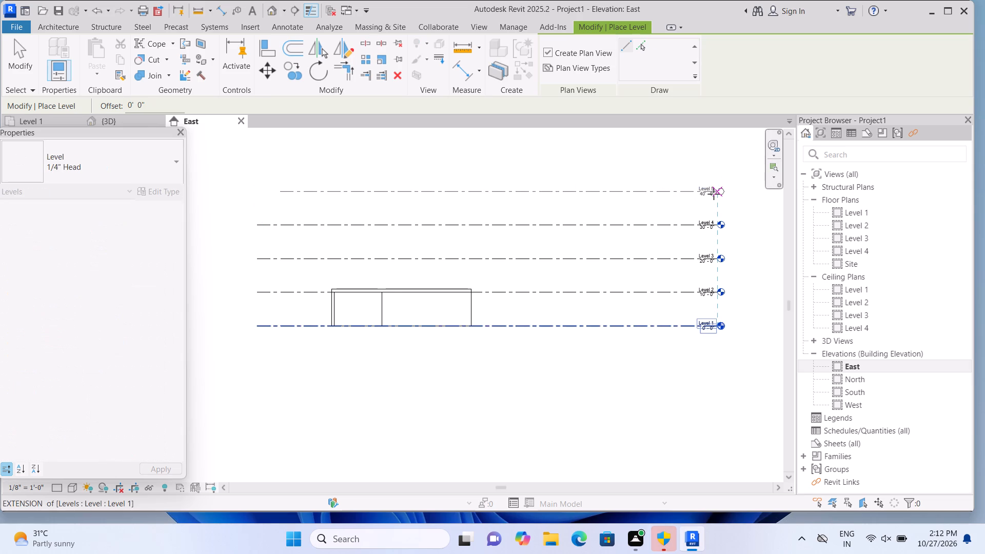
{"action": "left_click_drag", "start_coordinate": [282, 191], "coordinate": [267, 191]}
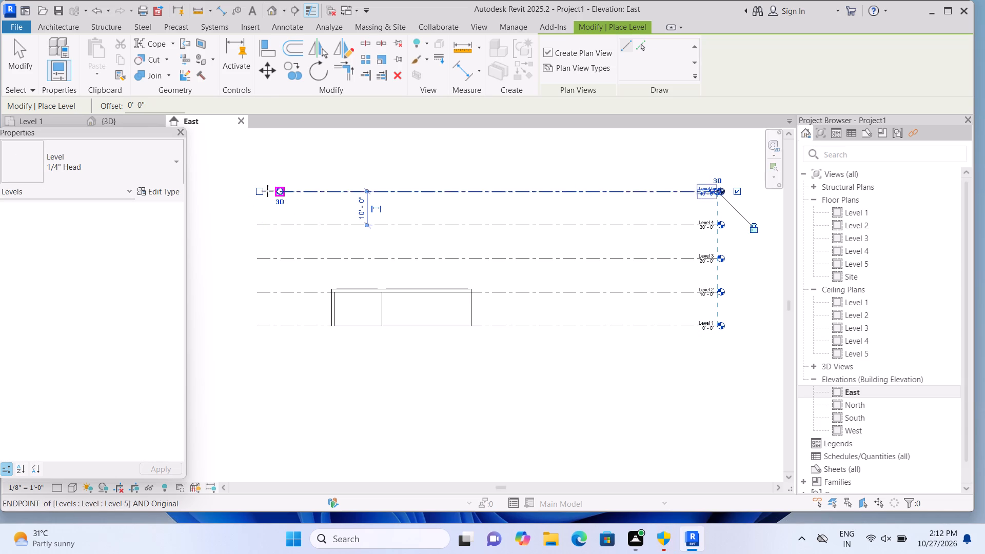
{"action": "left_click_drag", "start_coordinate": [267, 191], "coordinate": [257, 191]}
{"action": "key", "text": "Escape"}
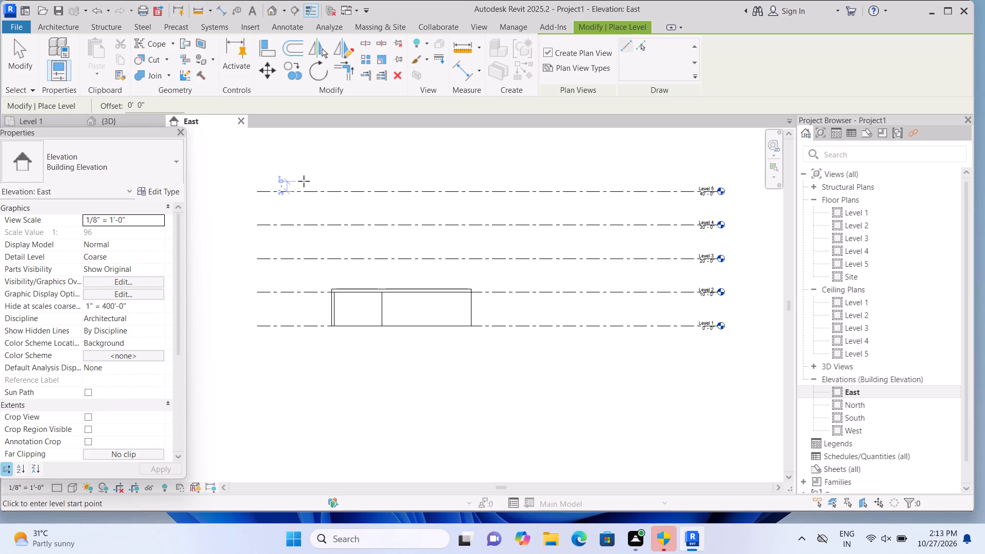
{"action": "key", "text": "Escape"}
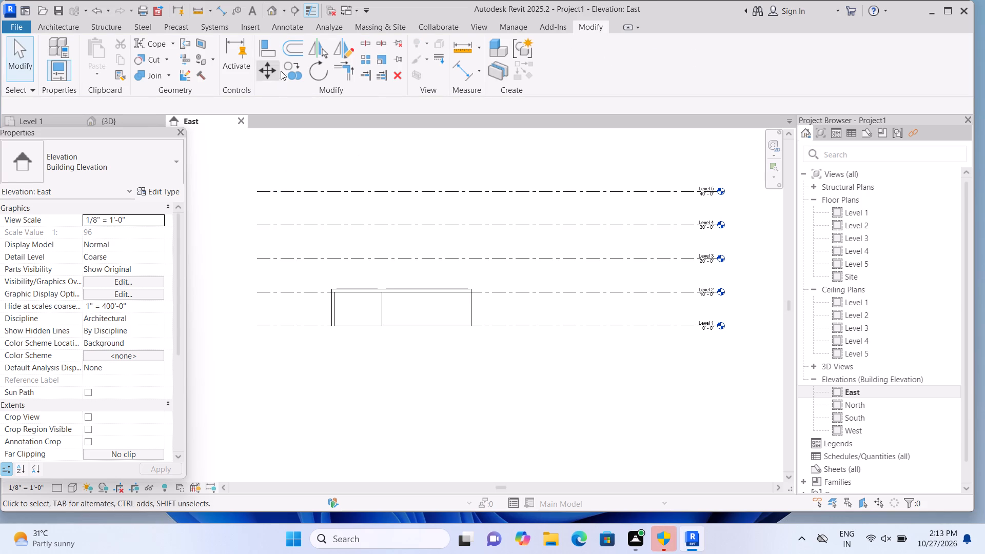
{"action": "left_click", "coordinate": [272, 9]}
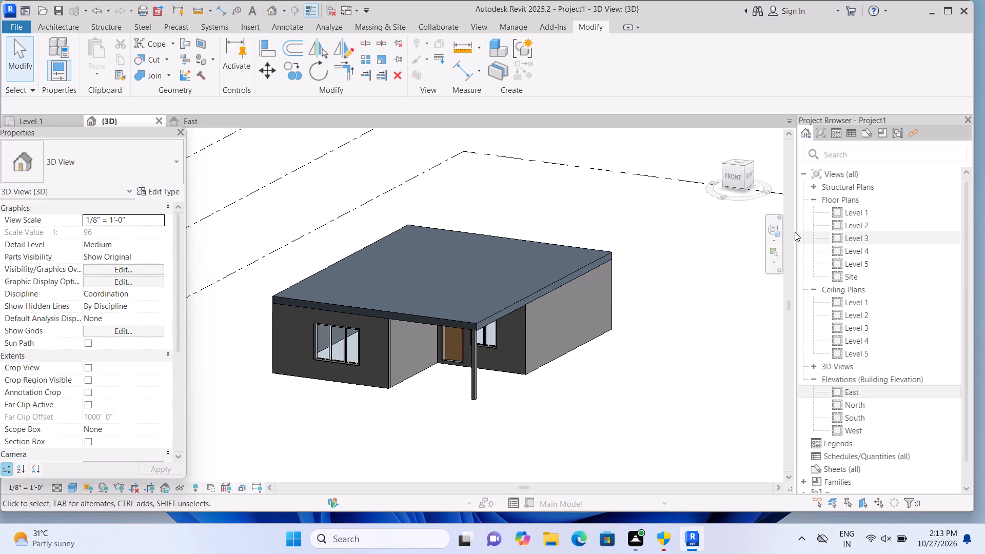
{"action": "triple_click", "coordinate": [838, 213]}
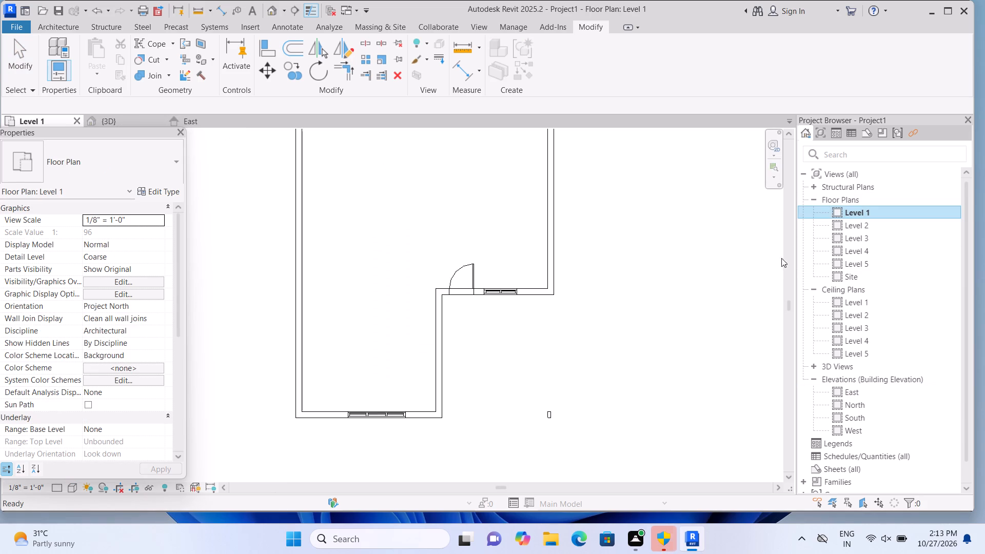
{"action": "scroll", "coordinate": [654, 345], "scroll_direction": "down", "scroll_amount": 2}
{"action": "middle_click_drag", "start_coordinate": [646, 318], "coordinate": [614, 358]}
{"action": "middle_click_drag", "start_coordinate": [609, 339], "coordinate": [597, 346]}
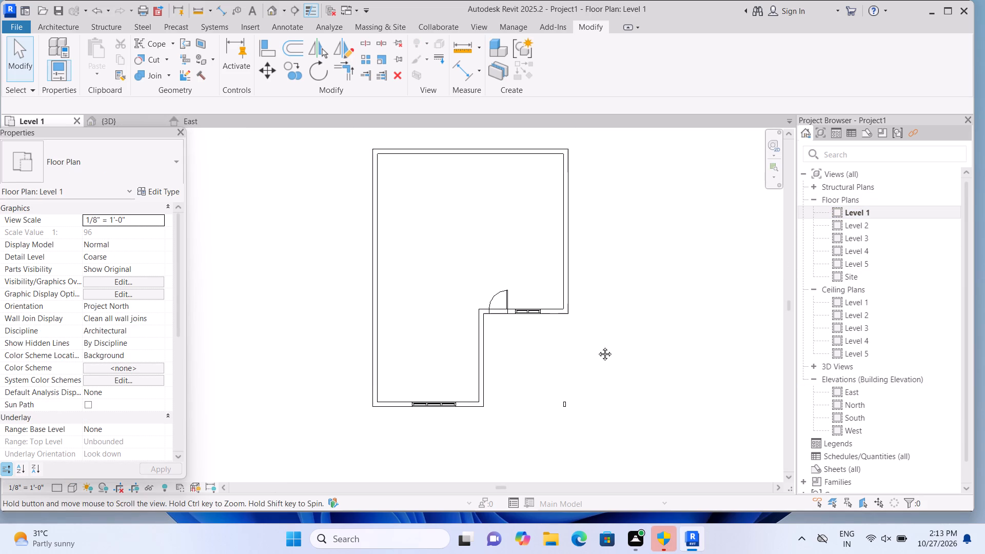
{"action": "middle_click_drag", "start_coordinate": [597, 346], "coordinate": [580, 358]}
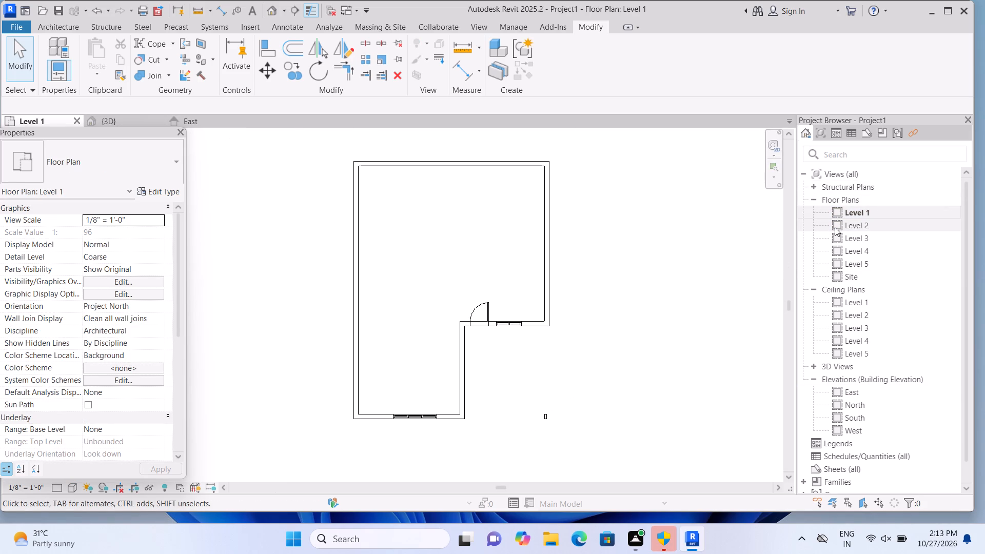
On the Level 2 plan, draw 9" basic walls along the building's west and north edges, from the southwest to the northeast corner.
{"action": "triple_click", "coordinate": [838, 225]}
{"action": "left_click", "coordinate": [838, 225]}
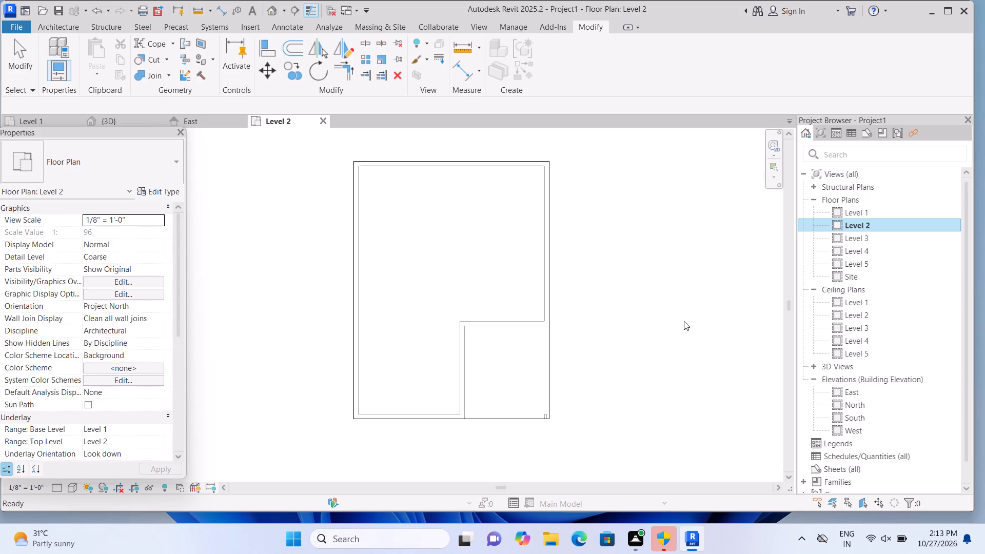
{"action": "left_click", "coordinate": [67, 26]}
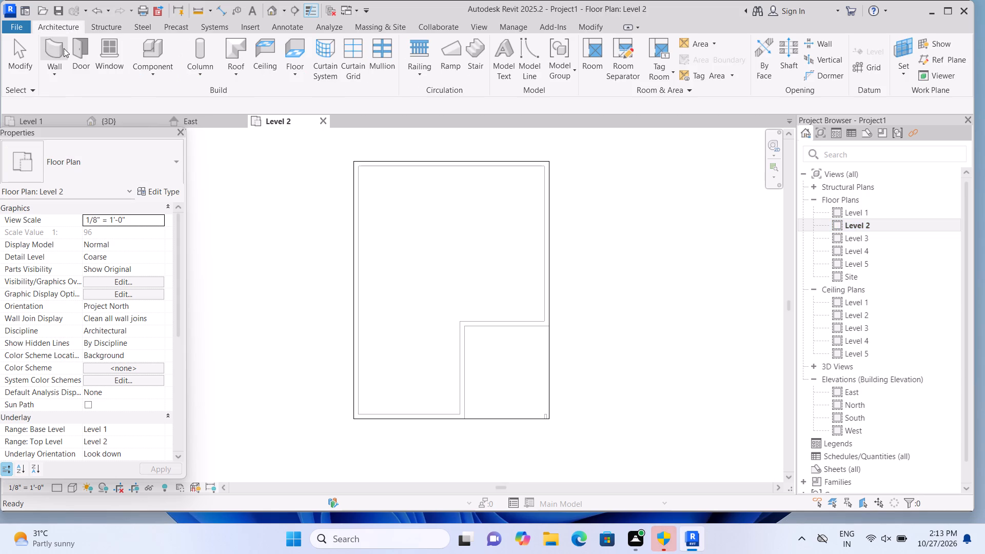
{"action": "left_click", "coordinate": [64, 48]}
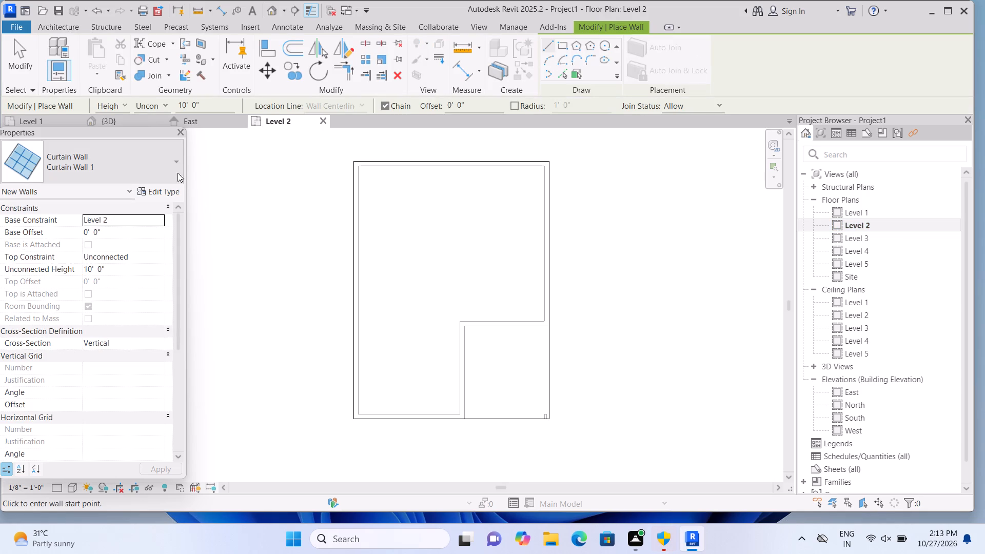
{"action": "left_click", "coordinate": [168, 162]}
{"action": "scroll", "coordinate": [102, 428], "scroll_direction": "down", "scroll_amount": 4}
{"action": "scroll", "coordinate": [95, 322], "scroll_direction": "down", "scroll_amount": 5}
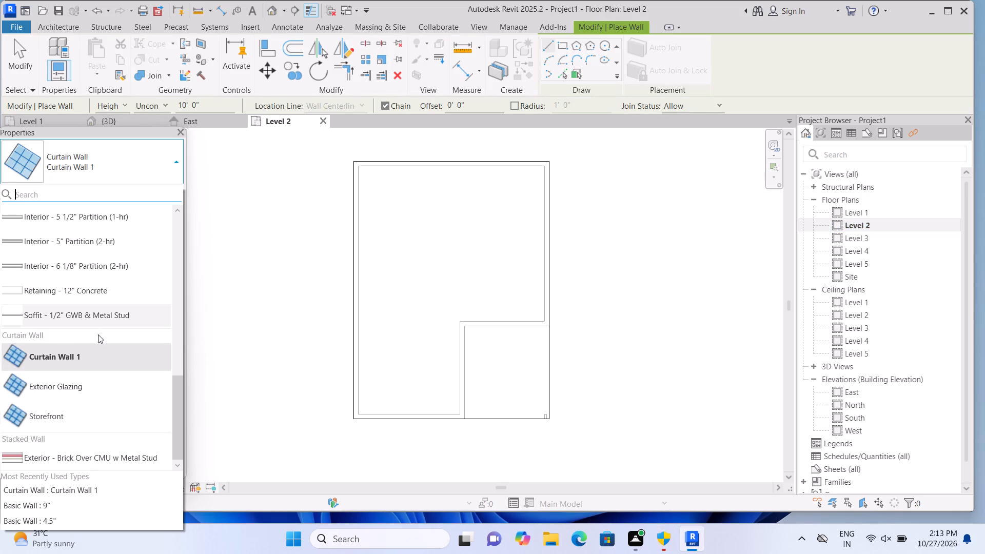
{"action": "scroll", "coordinate": [100, 334], "scroll_direction": "up", "scroll_amount": 15}
{"action": "left_click", "coordinate": [109, 259]}
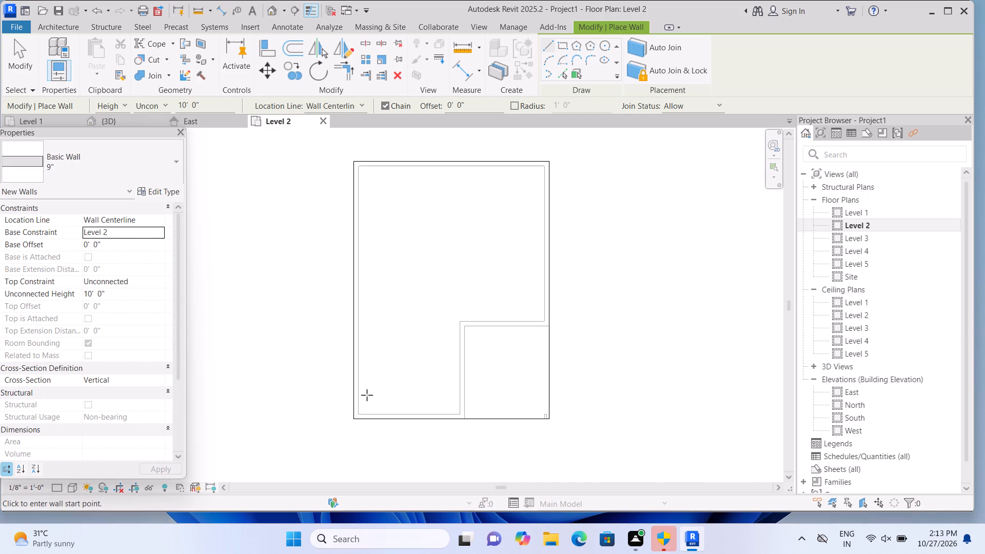
{"action": "left_click", "coordinate": [358, 417]}
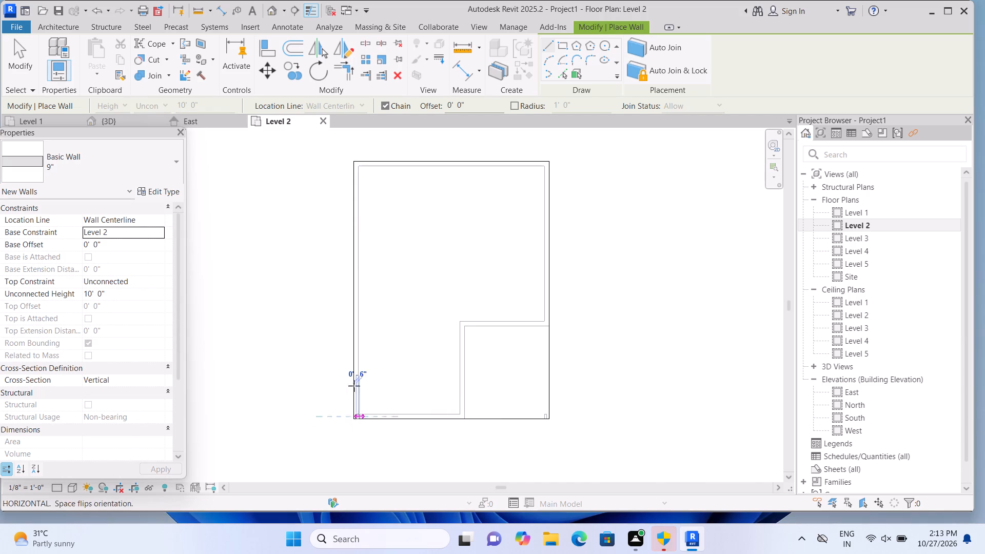
{"action": "left_click", "coordinate": [356, 163]}
{"action": "left_click", "coordinate": [356, 163]}
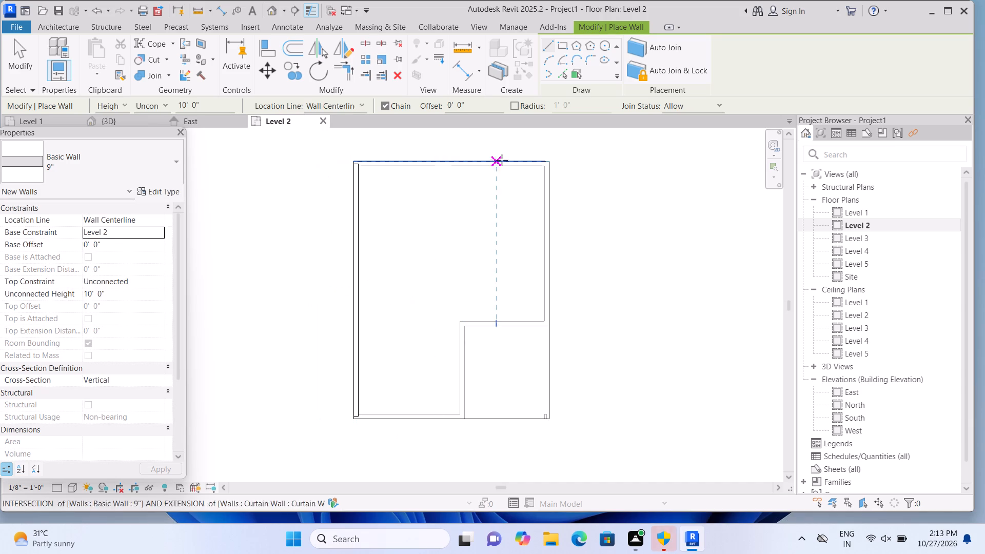
{"action": "left_click", "coordinate": [361, 168]}
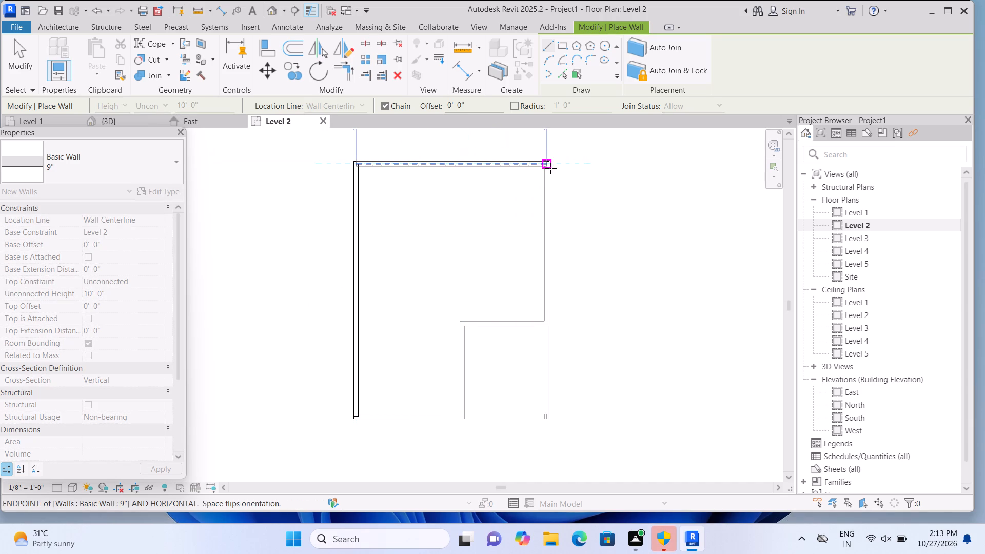
{"action": "left_click", "coordinate": [550, 168]}
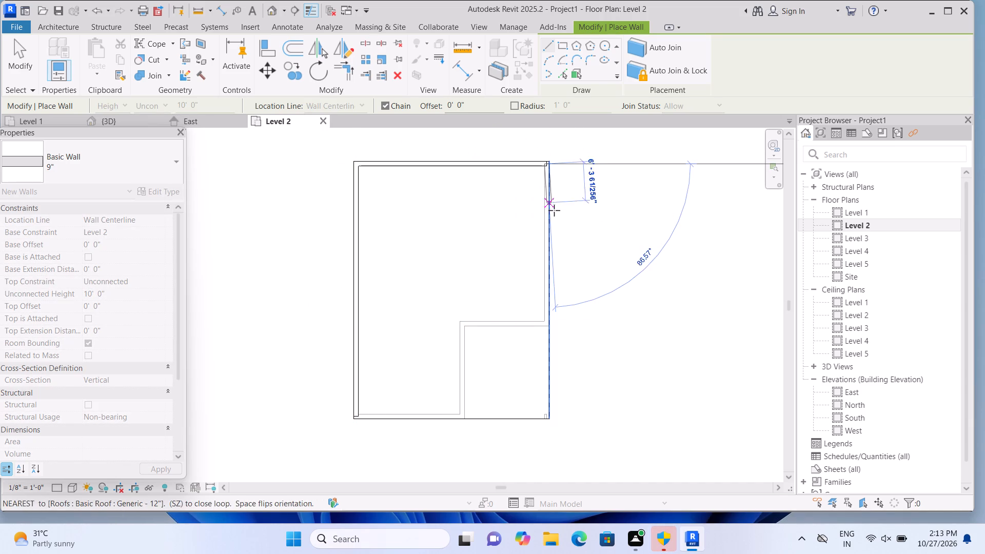
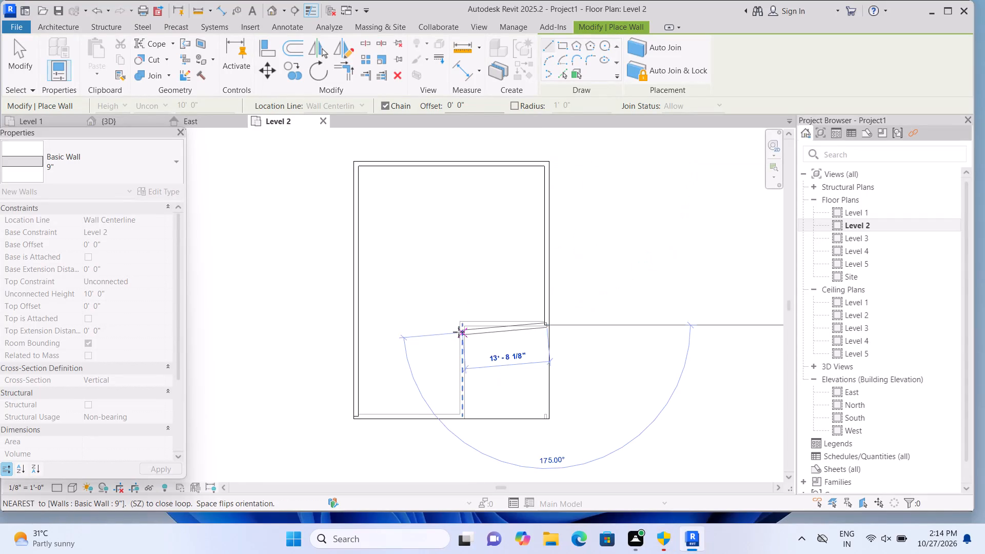
Draw a 9" basic wall along the north side of the open southeast area, from the east wall's end to the inner corner.
{"action": "scroll", "coordinate": [465, 323], "scroll_direction": "up", "scroll_amount": 3}
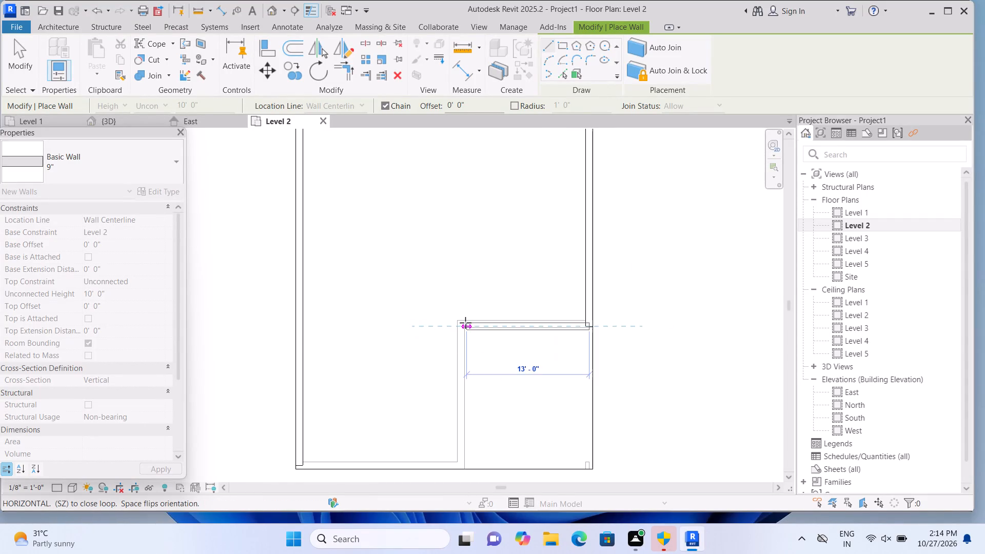
{"action": "scroll", "coordinate": [465, 323], "scroll_direction": "up", "scroll_amount": 1}
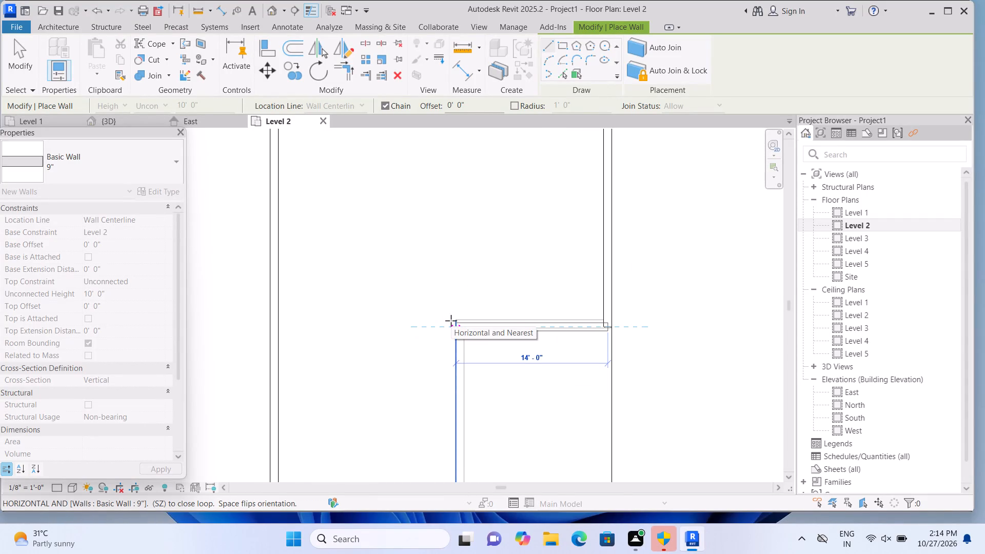
{"action": "key", "text": "Escape"}
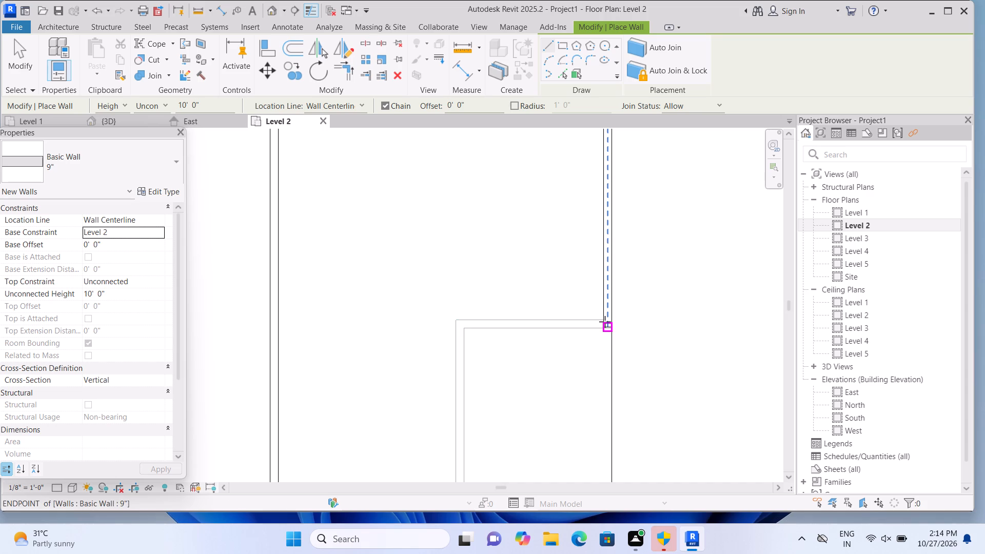
{"action": "scroll", "coordinate": [605, 322], "scroll_direction": "up", "scroll_amount": 3}
{"action": "left_click", "coordinate": [609, 324]}
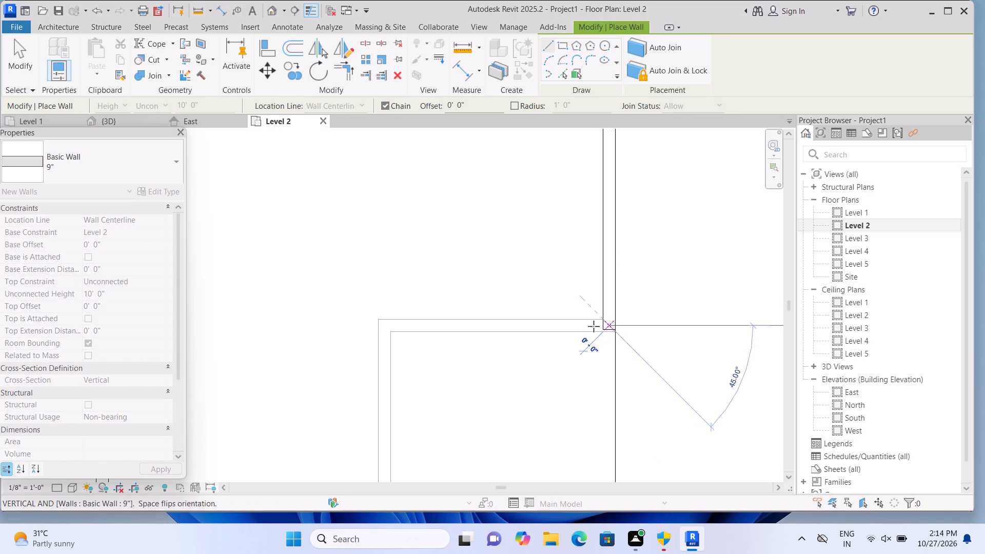
{"action": "scroll", "coordinate": [382, 326], "scroll_direction": "up", "scroll_amount": 3}
{"action": "left_click", "coordinate": [379, 327]}
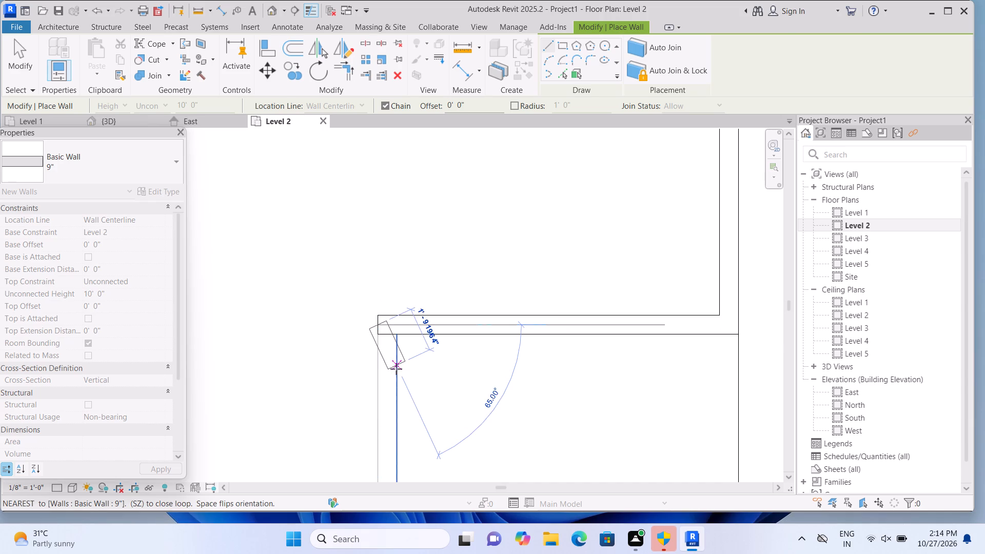
{"action": "key", "text": "Escape"}
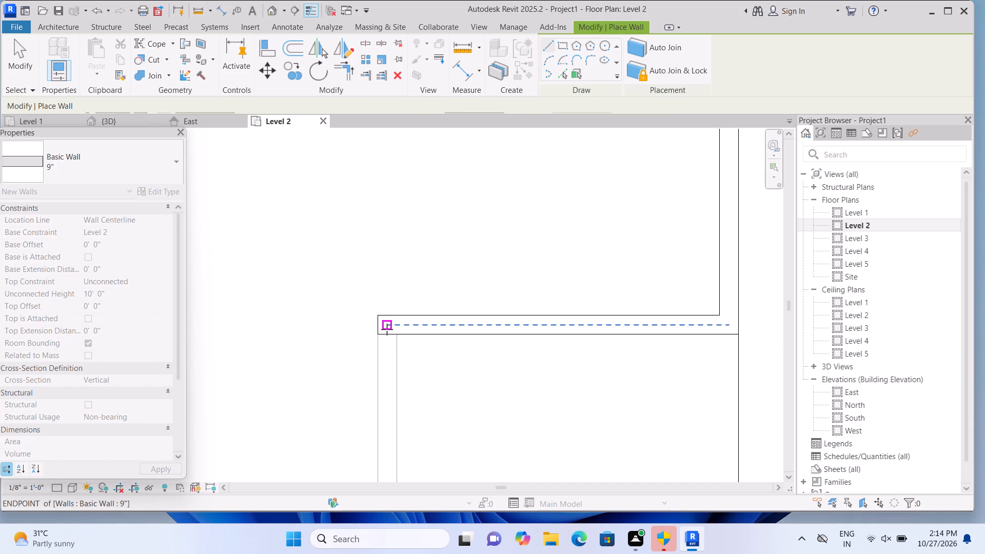
Draw a 9" basic wall about 15'-4 1/2" long from the inner corner south along the open area to the roof edge.
{"action": "left_click", "coordinate": [387, 329]}
{"action": "middle_click_drag", "start_coordinate": [385, 433], "coordinate": [349, 238]}
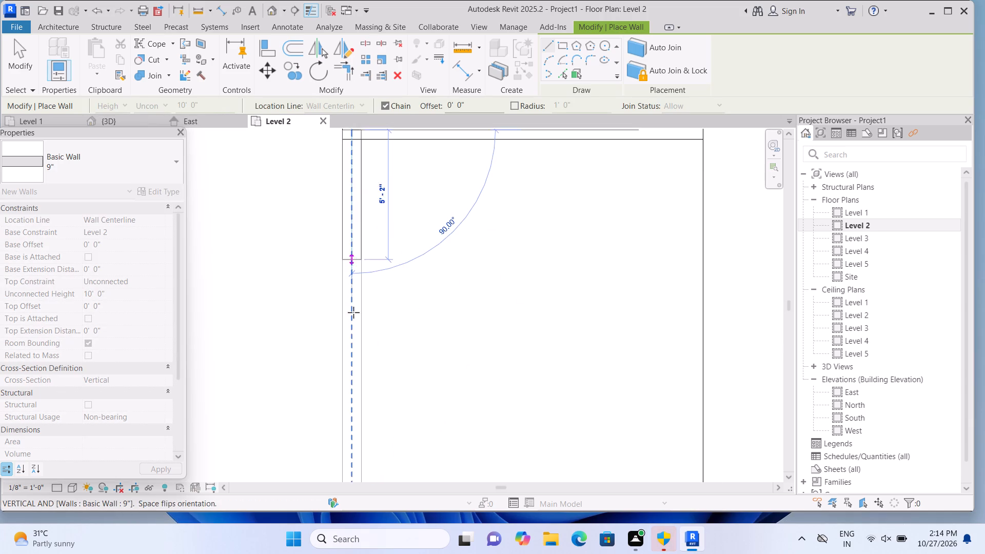
{"action": "scroll", "coordinate": [353, 312], "scroll_direction": "down", "scroll_amount": 6}
{"action": "scroll", "coordinate": [355, 401], "scroll_direction": "up", "scroll_amount": 3}
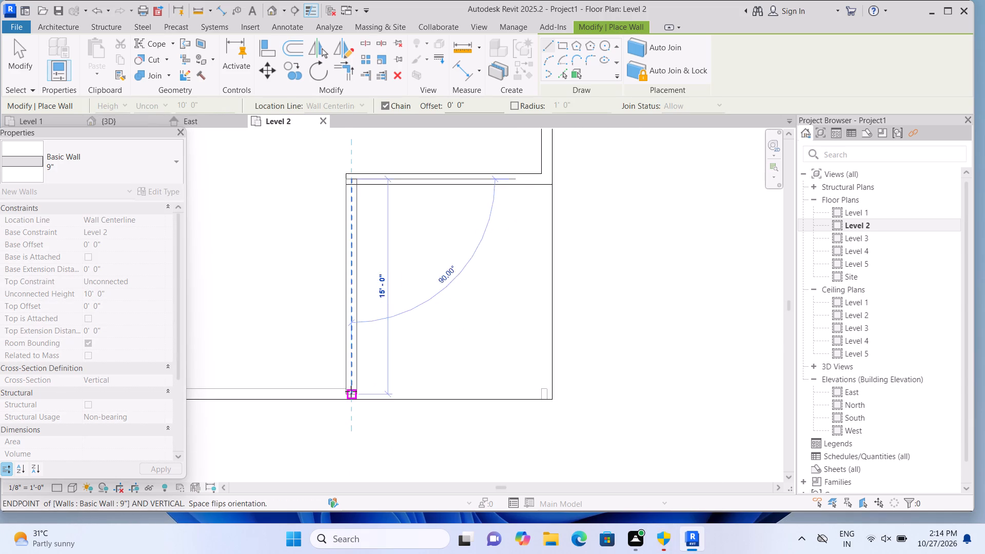
{"action": "scroll", "coordinate": [351, 391], "scroll_direction": "up", "scroll_amount": 4}
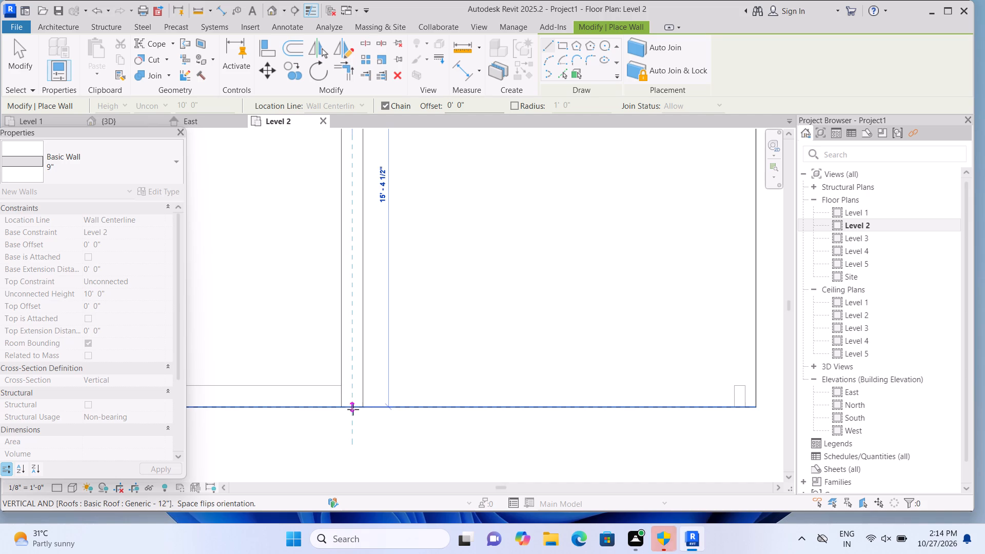
{"action": "left_click", "coordinate": [354, 407]}
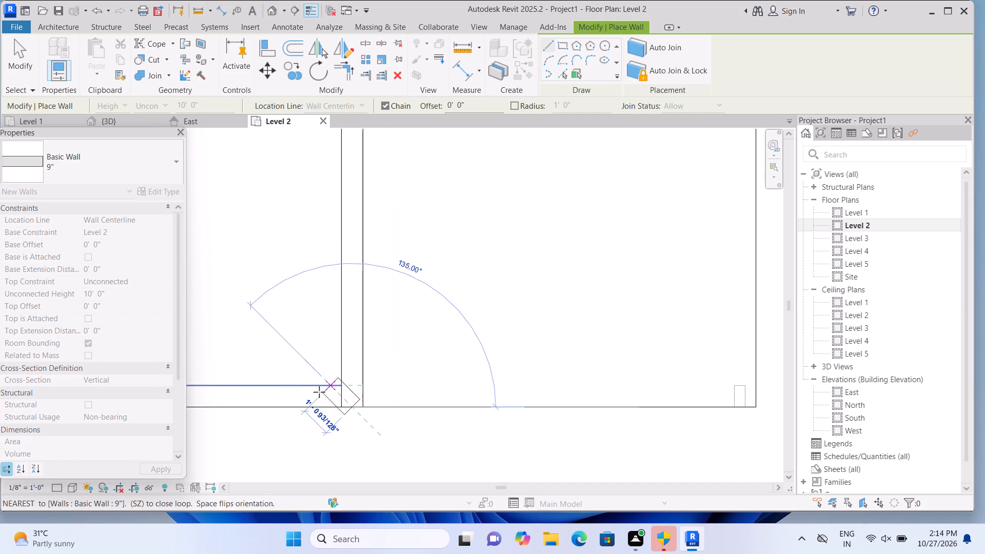
{"action": "key", "text": "Escape"}
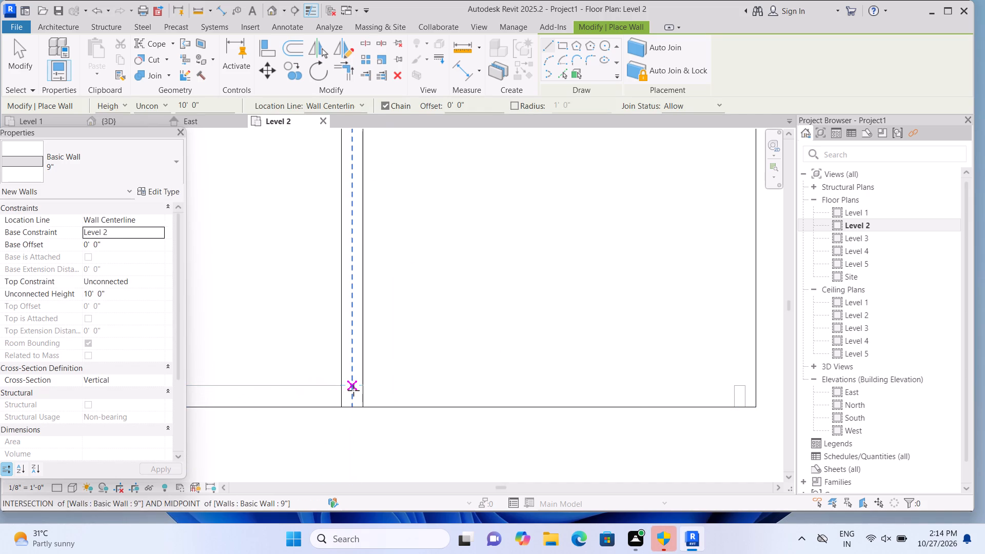
Draw a 17'-6" long 9" basic wall along the south edge, from the open area's west wall to the southwest corner.
{"action": "left_click", "coordinate": [352, 393]}
{"action": "middle_click_drag", "start_coordinate": [252, 391], "coordinate": [303, 401]}
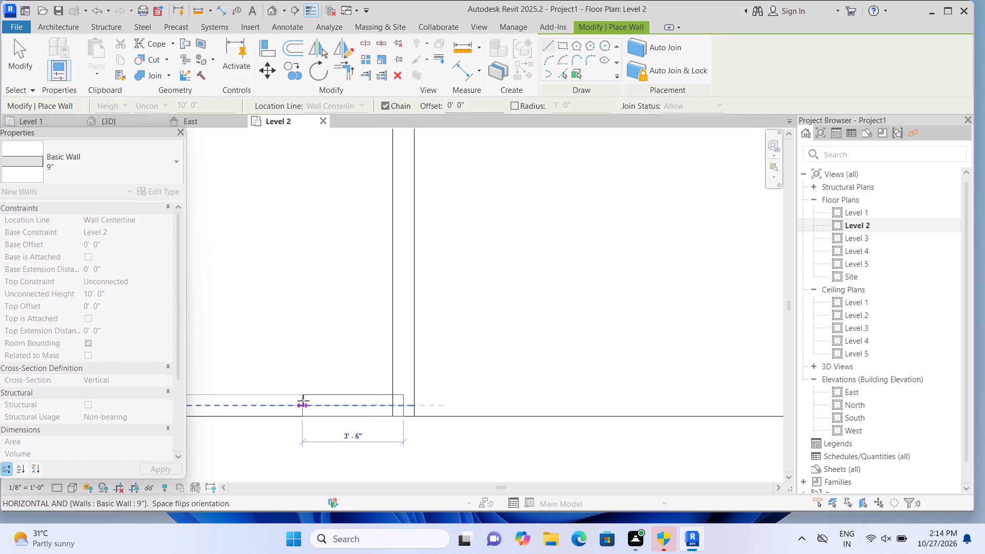
{"action": "scroll", "coordinate": [303, 401], "scroll_direction": "down", "scroll_amount": 9}
{"action": "middle_click_drag", "start_coordinate": [254, 405], "coordinate": [363, 410]}
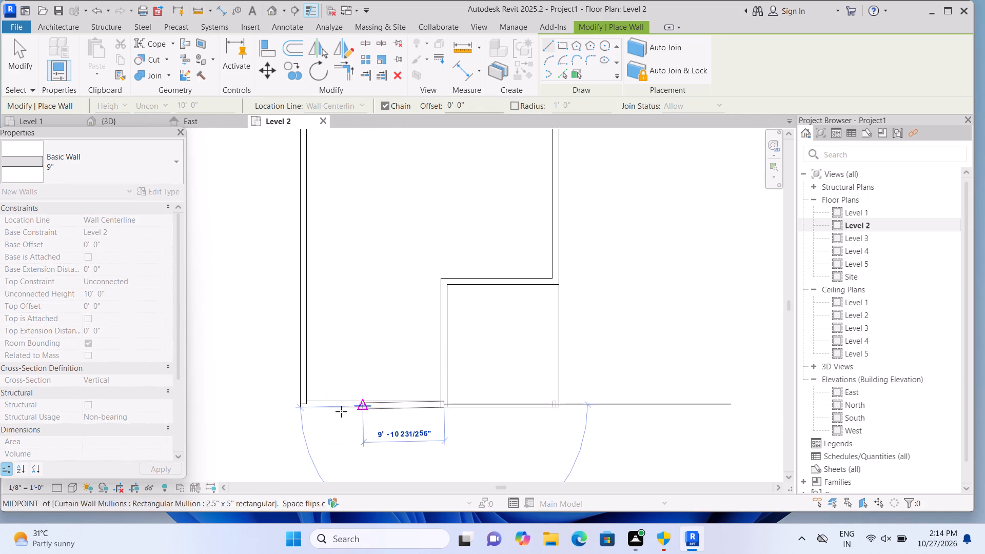
{"action": "scroll", "coordinate": [331, 409], "scroll_direction": "up", "scroll_amount": 13}
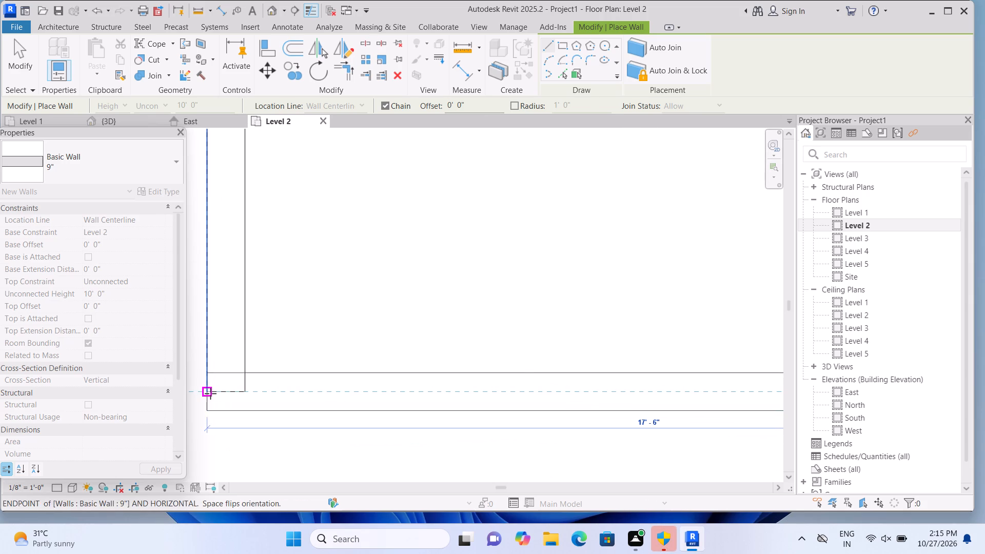
{"action": "left_click", "coordinate": [210, 393]}
{"action": "key", "text": "Escape"}
Check the upper-floor walls in the 3D view and return to the Level 2 floor plan.
{"action": "scroll", "coordinate": [289, 354], "scroll_direction": "down", "scroll_amount": 4}
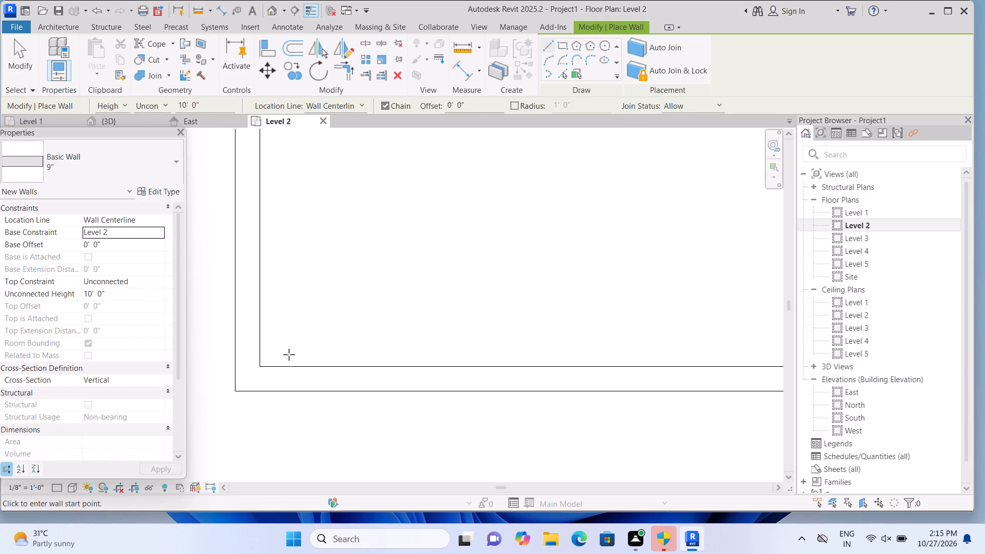
{"action": "scroll", "coordinate": [289, 354], "scroll_direction": "down", "scroll_amount": 8}
{"action": "middle_click_drag", "start_coordinate": [365, 250], "coordinate": [299, 364]}
{"action": "scroll", "coordinate": [299, 364], "scroll_direction": "down", "scroll_amount": 2}
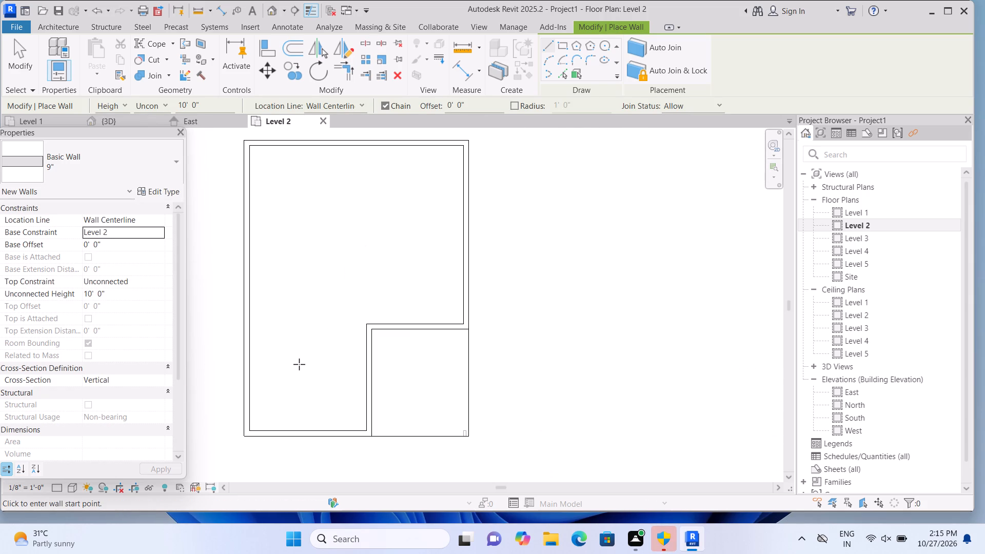
{"action": "left_click", "coordinate": [270, 12]}
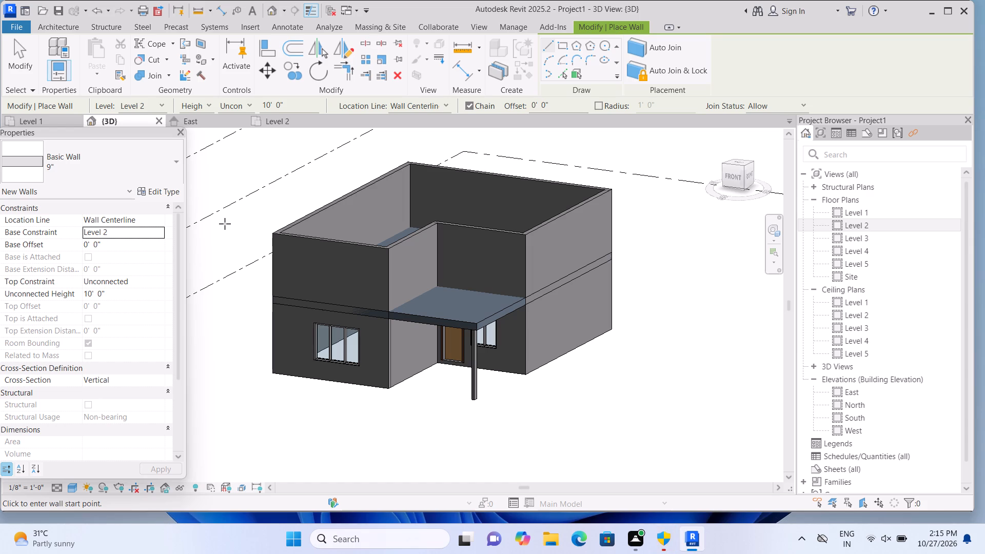
{"action": "double_click", "coordinate": [839, 221]}
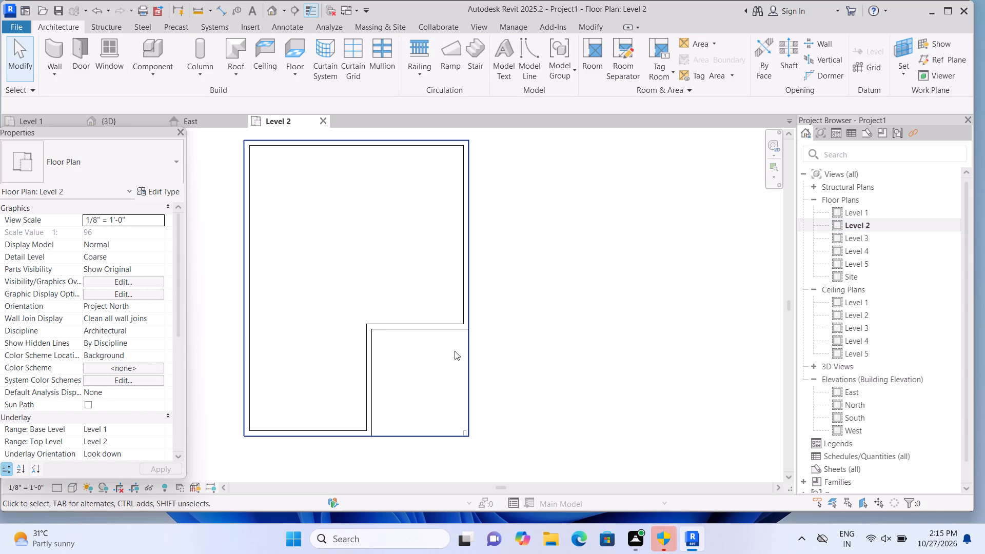
Draw a 7'-0" long Curtain Wall 1 on the south wall, starting 6'-0" from the west wall, over the curtain wall below.
{"action": "left_click", "coordinate": [52, 44]}
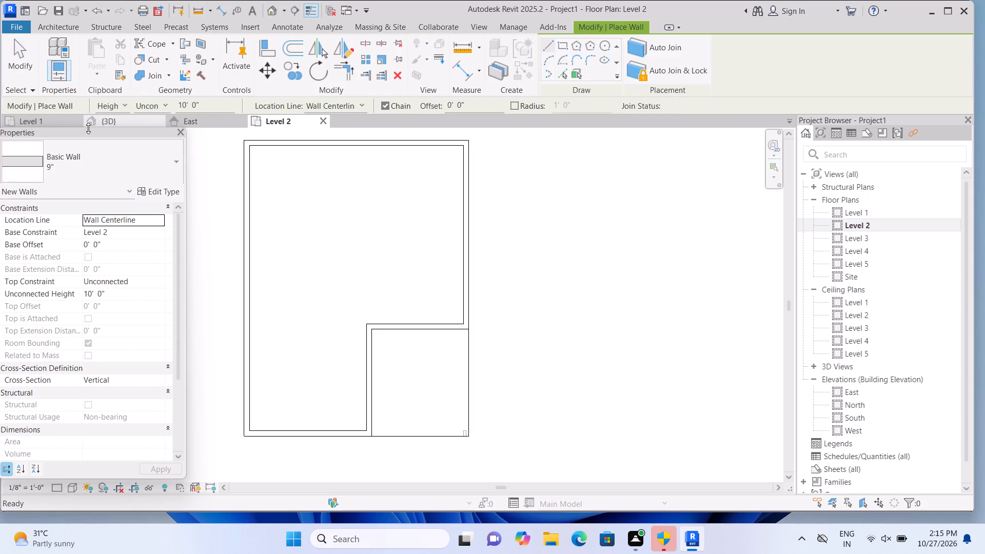
{"action": "left_click", "coordinate": [175, 156]}
{"action": "scroll", "coordinate": [1, 11], "scroll_direction": "down", "scroll_amount": 4}
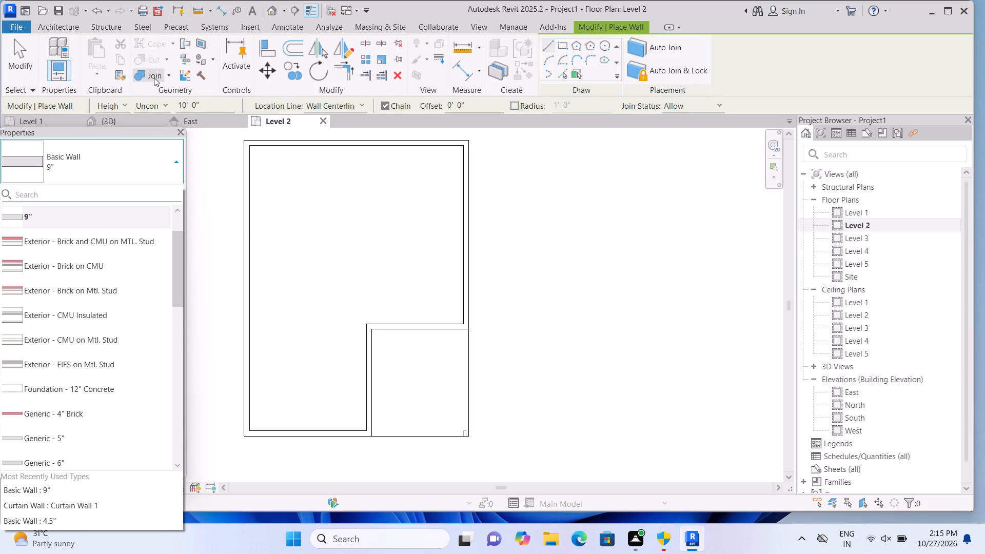
{"action": "scroll", "coordinate": [112, 238], "scroll_direction": "down", "scroll_amount": 7}
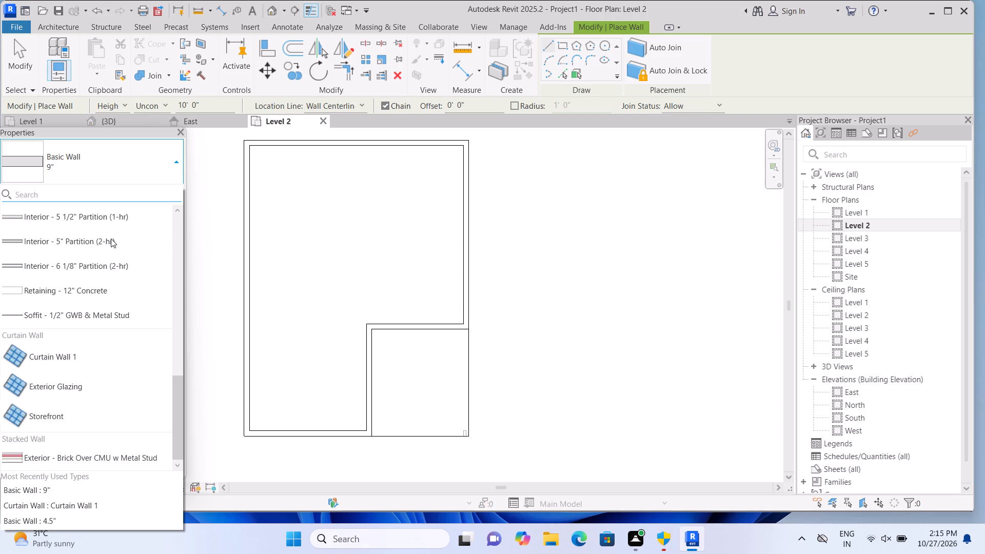
{"action": "scroll", "coordinate": [111, 239], "scroll_direction": "down", "scroll_amount": 5}
{"action": "left_click", "coordinate": [90, 371]}
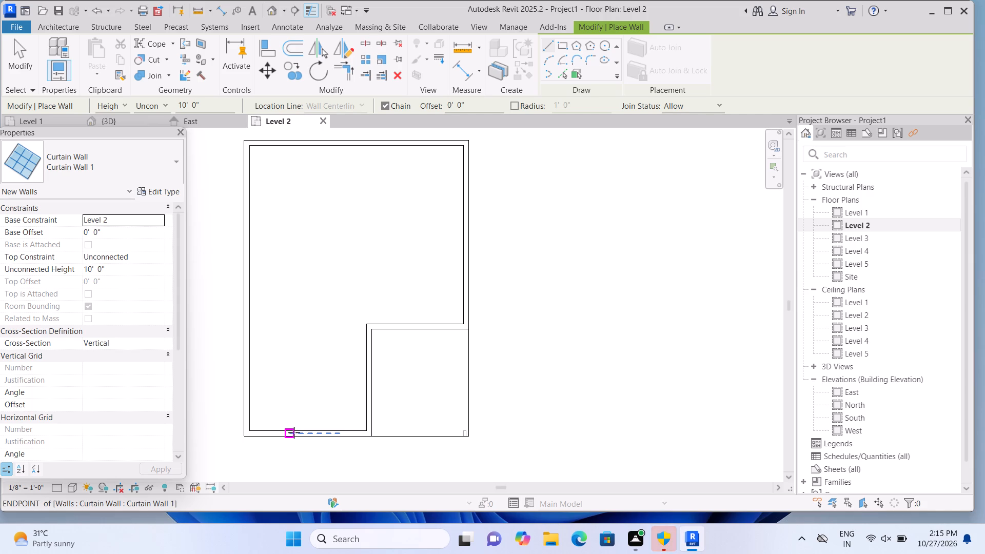
{"action": "left_click", "coordinate": [294, 432]}
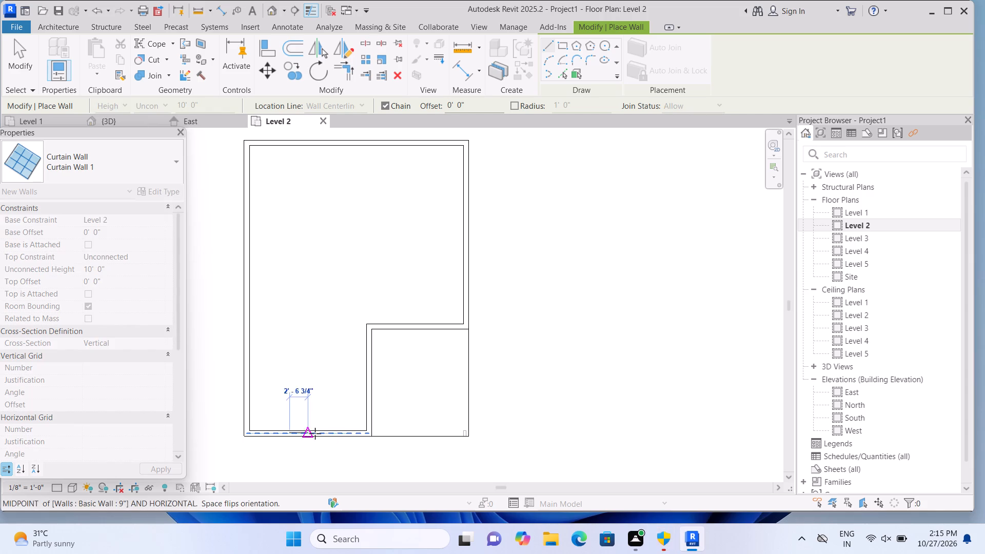
{"action": "left_click", "coordinate": [341, 433]}
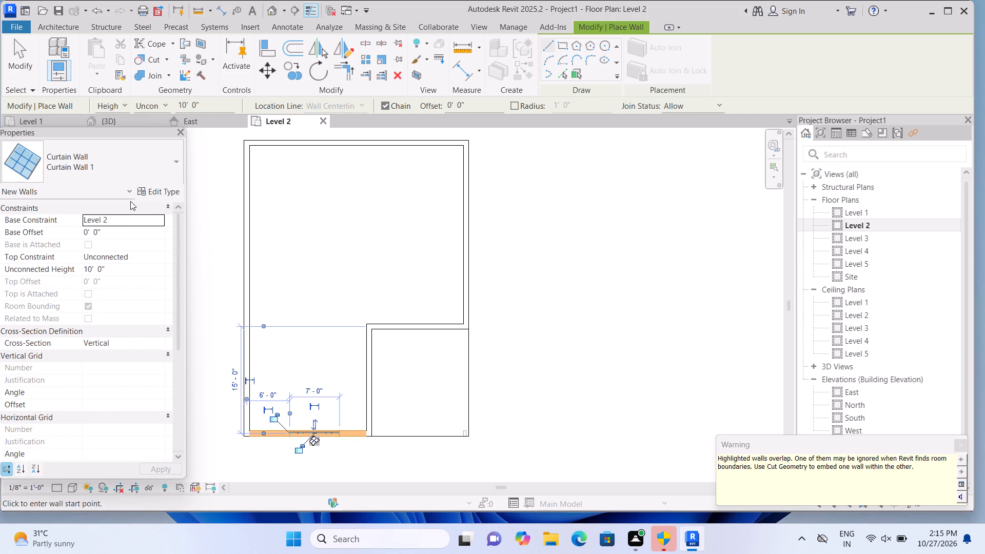
Cut the south 9" wall with the overlapping curtain wall to embed it.
{"action": "left_click", "coordinate": [164, 56]}
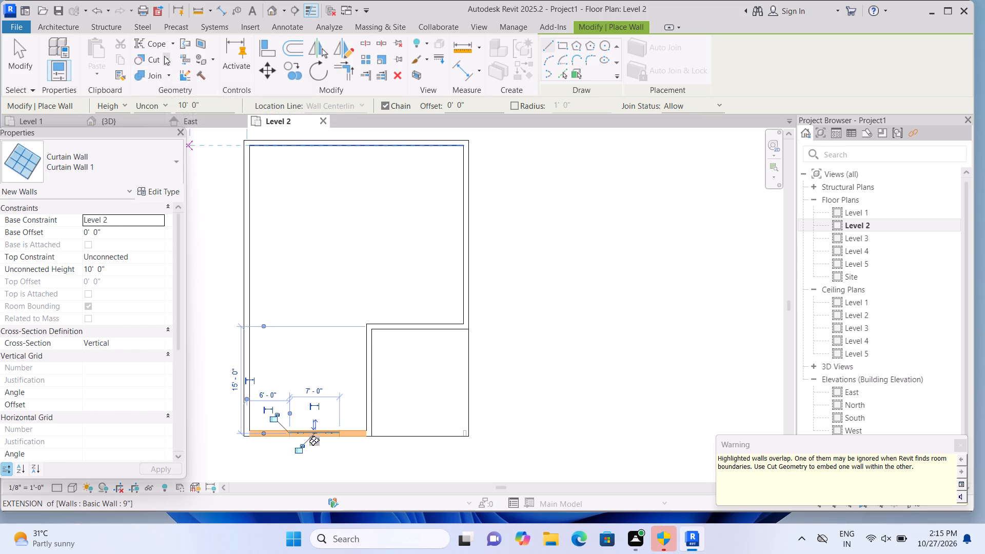
{"action": "left_click", "coordinate": [168, 78]}
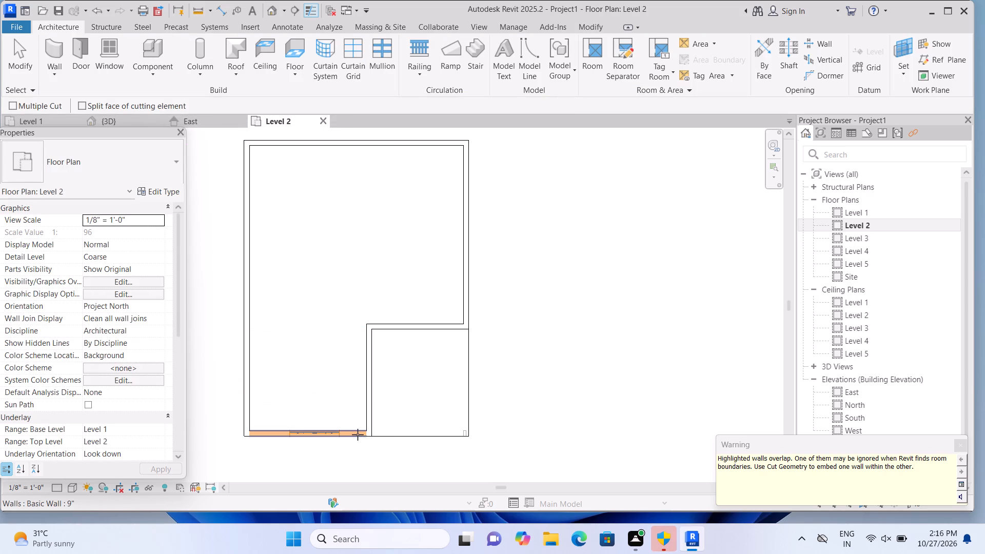
{"action": "left_click", "coordinate": [358, 434]}
{"action": "left_click", "coordinate": [326, 432]}
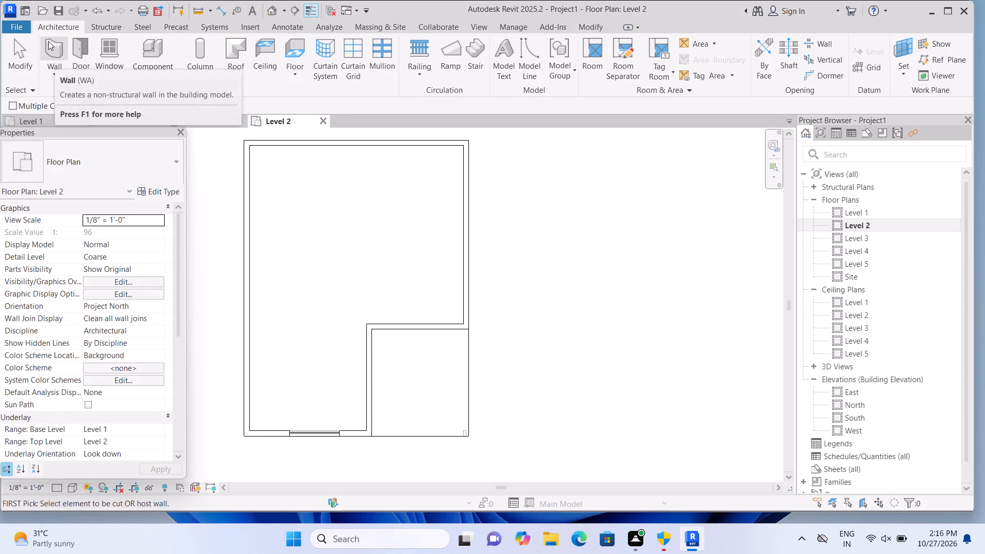
Place a Single-Flush 36" x 84" door in the wall north of the open area, about 2'-6" from its west end.
{"action": "left_click", "coordinate": [81, 37]}
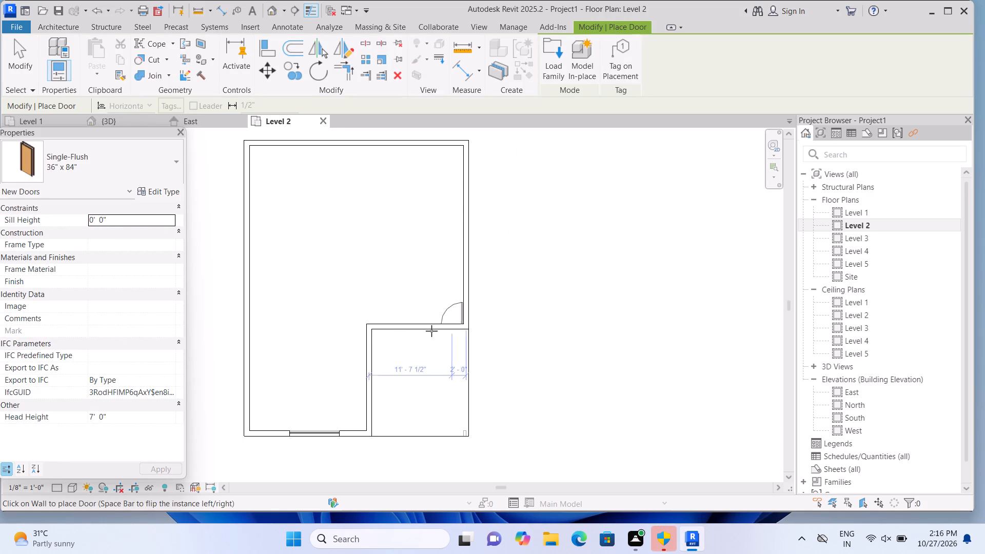
{"action": "left_click", "coordinate": [386, 318]}
{"action": "key", "text": "Escape"}
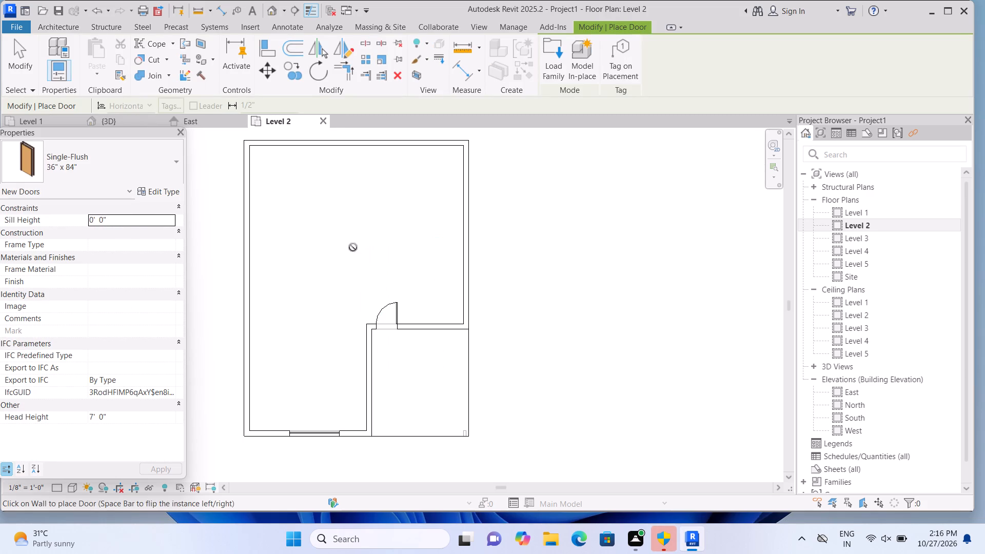
{"action": "key", "text": "Escape"}
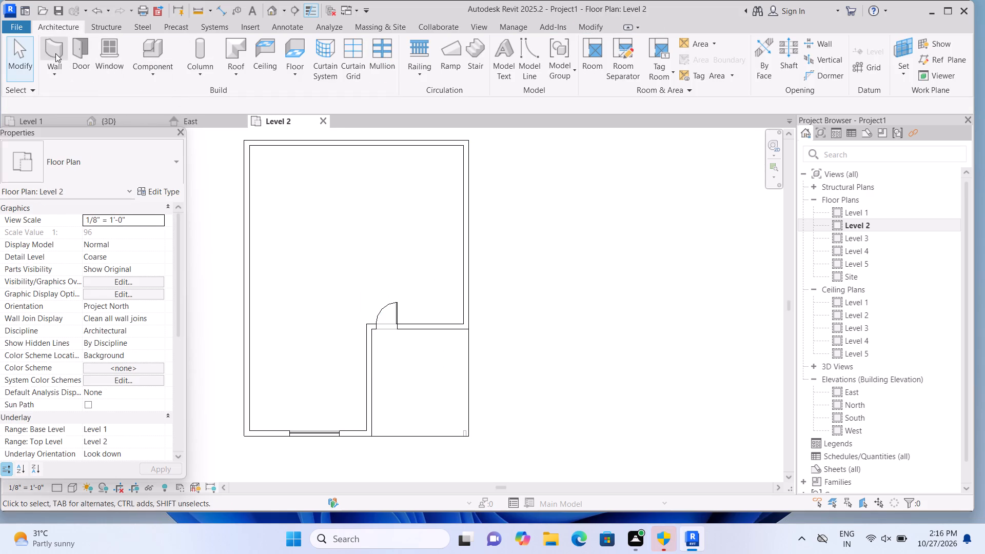
Draw a 4'-0" long Curtain Wall 1 east of the door, starting 5'-6" from the inner corner, over the curtain wall below.
{"action": "left_click", "coordinate": [46, 49]}
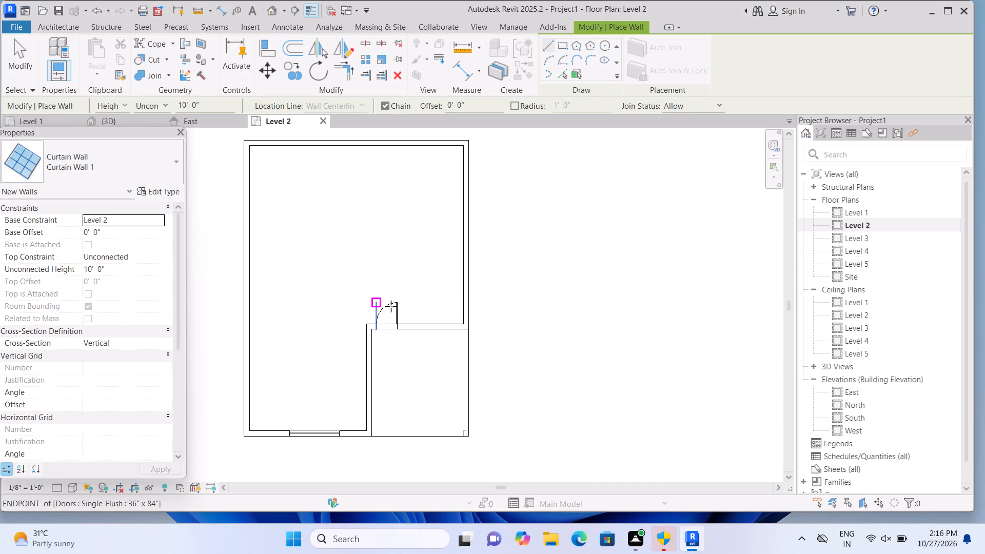
{"action": "left_click", "coordinate": [410, 325]}
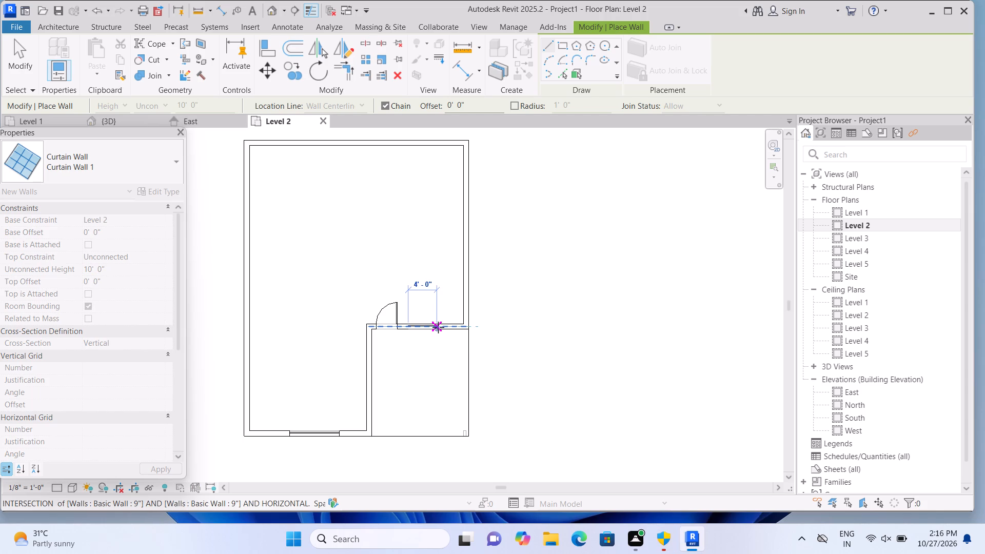
{"action": "left_click", "coordinate": [438, 327]}
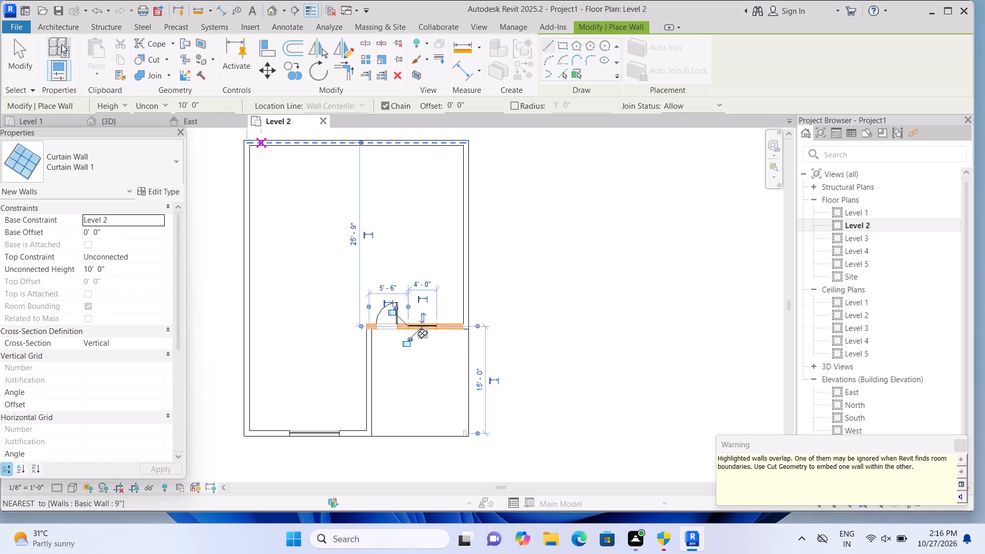
Cut the 9" wall north of the open area with the overlapping 4'-0" curtain wall to embed it.
{"action": "left_click", "coordinate": [165, 54]}
{"action": "left_click", "coordinate": [174, 76]}
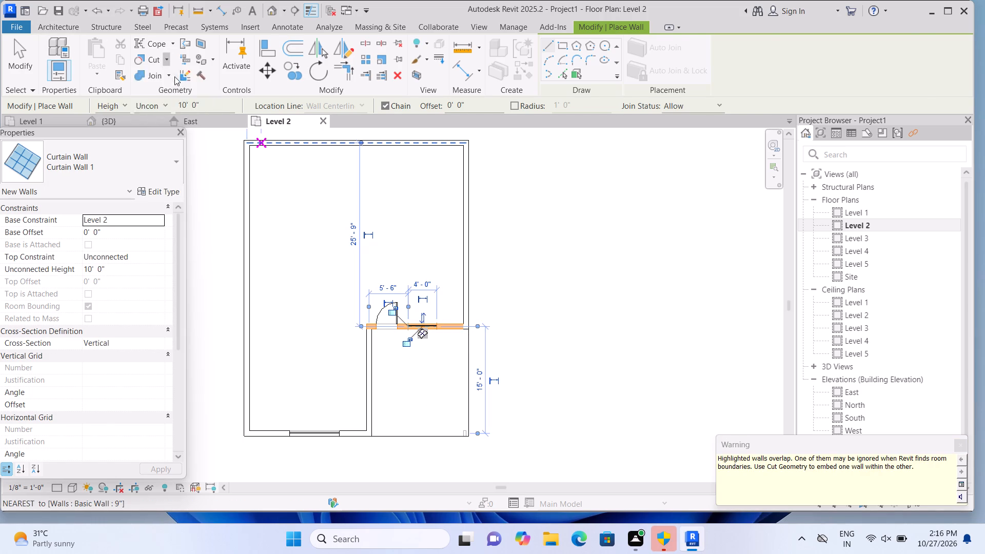
{"action": "left_click", "coordinate": [456, 326]}
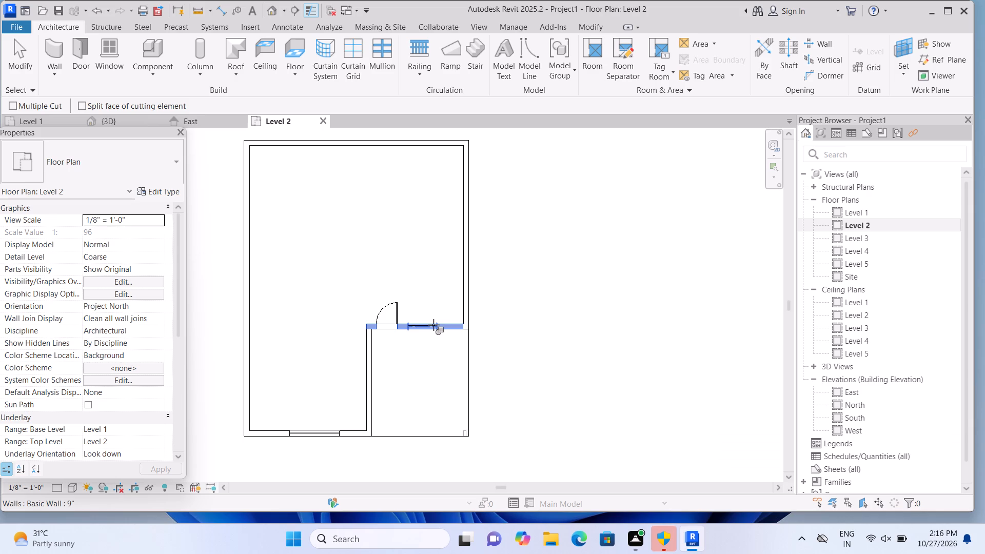
{"action": "left_click", "coordinate": [432, 325]}
{"action": "key", "text": "Escape"}
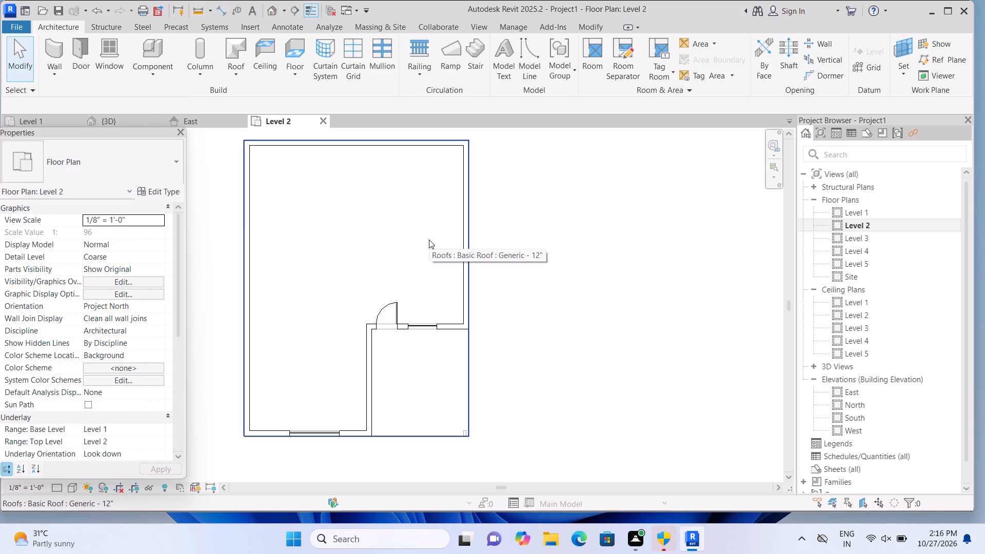
In the 3D view, resize the upper south curtain wall to a base offset of about 2'-11" and a height of about 5'-4".
{"action": "left_click", "coordinate": [269, 9]}
{"action": "scroll", "coordinate": [326, 330], "scroll_direction": "up", "scroll_amount": 1}
{"action": "left_click", "coordinate": [349, 236]}
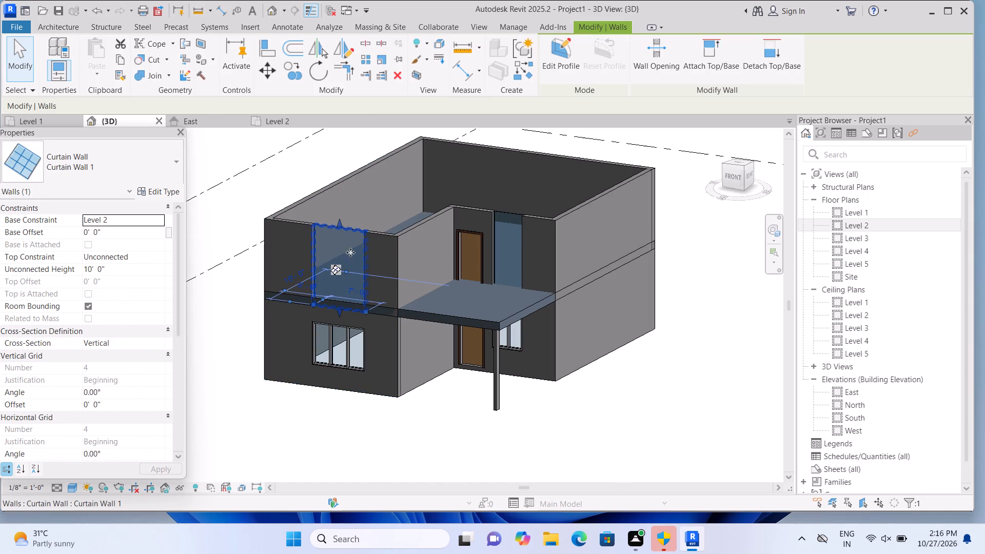
{"action": "scroll", "coordinate": [360, 288], "scroll_direction": "up", "scroll_amount": 2}
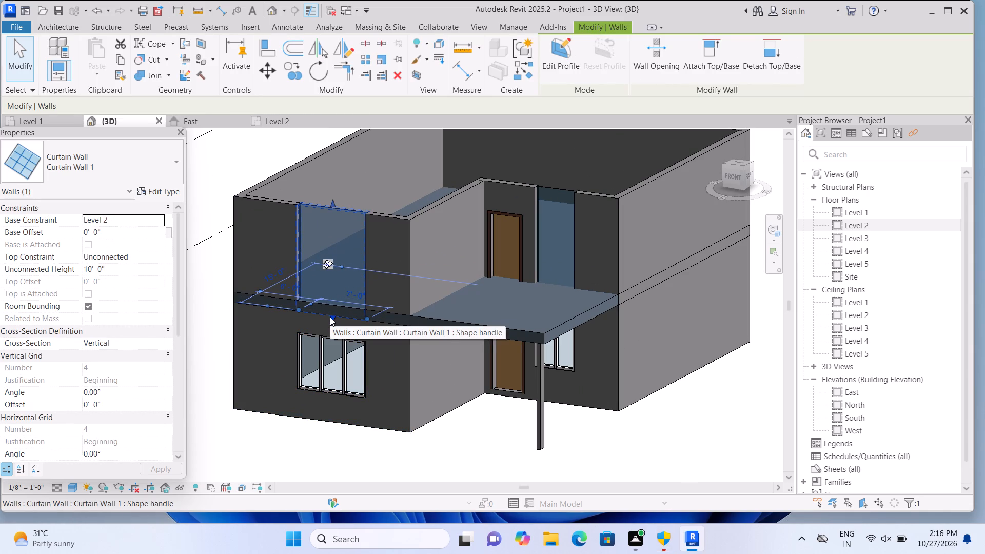
{"action": "left_click_drag", "start_coordinate": [333, 318], "coordinate": [336, 304]}
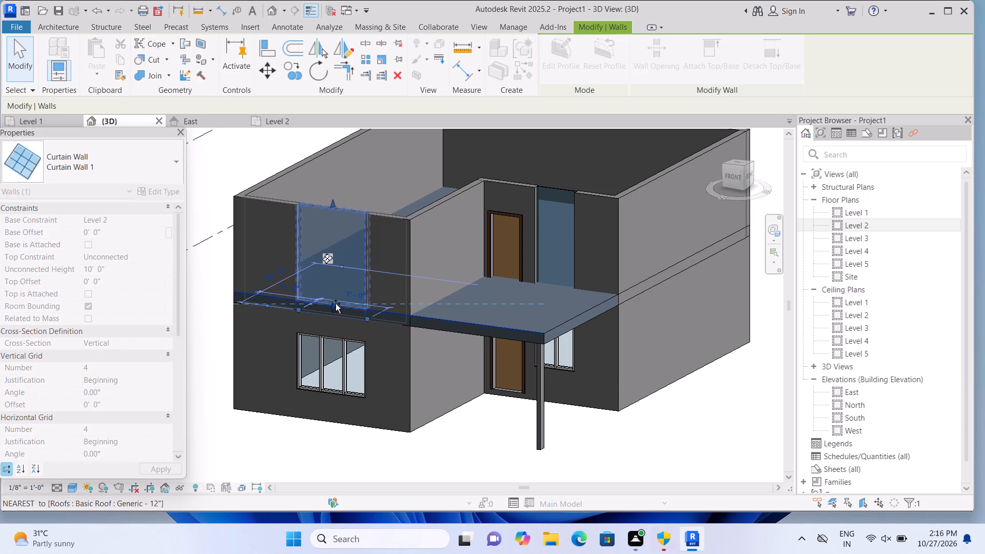
{"action": "left_click_drag", "start_coordinate": [336, 304], "coordinate": [340, 280]}
{"action": "double_click", "coordinate": [340, 280]}
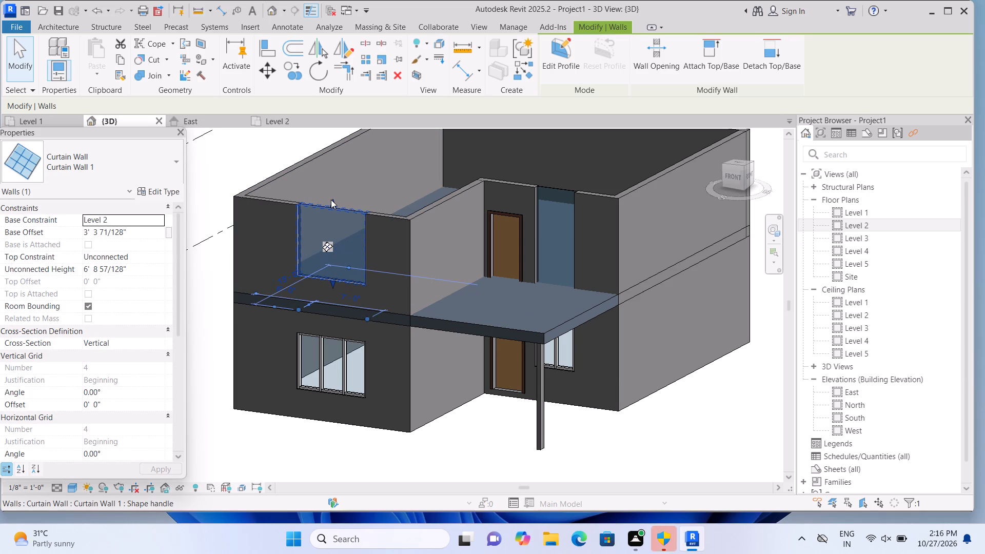
{"action": "left_click_drag", "start_coordinate": [331, 200], "coordinate": [339, 225]}
{"action": "double_click", "coordinate": [339, 225]}
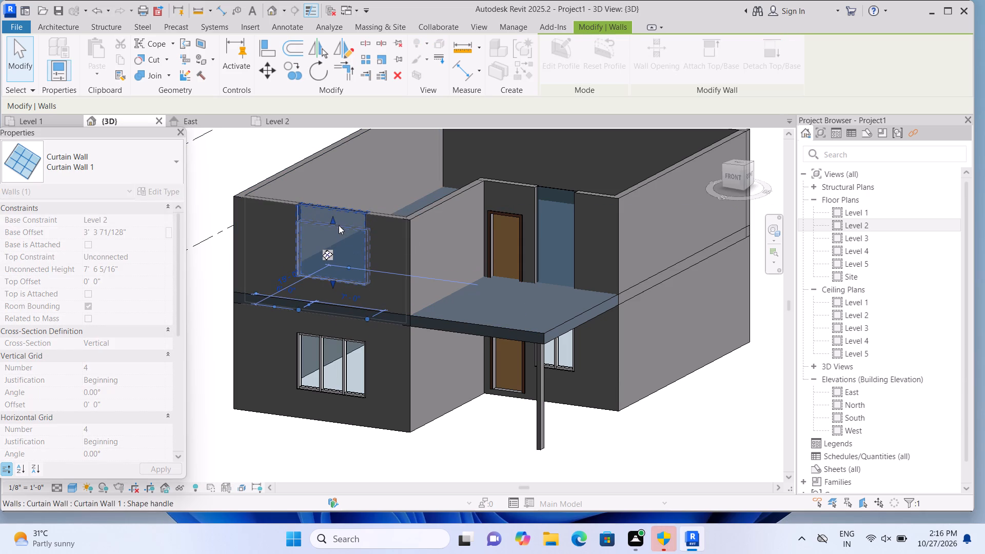
{"action": "scroll", "coordinate": [351, 260], "scroll_direction": "up", "scroll_amount": 1}
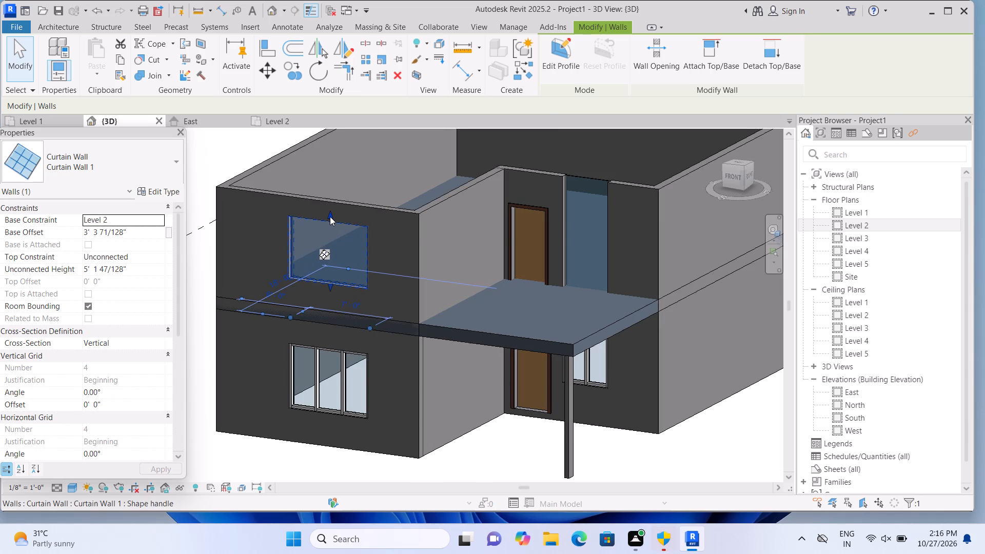
{"action": "left_click_drag", "start_coordinate": [329, 214], "coordinate": [329, 222]}
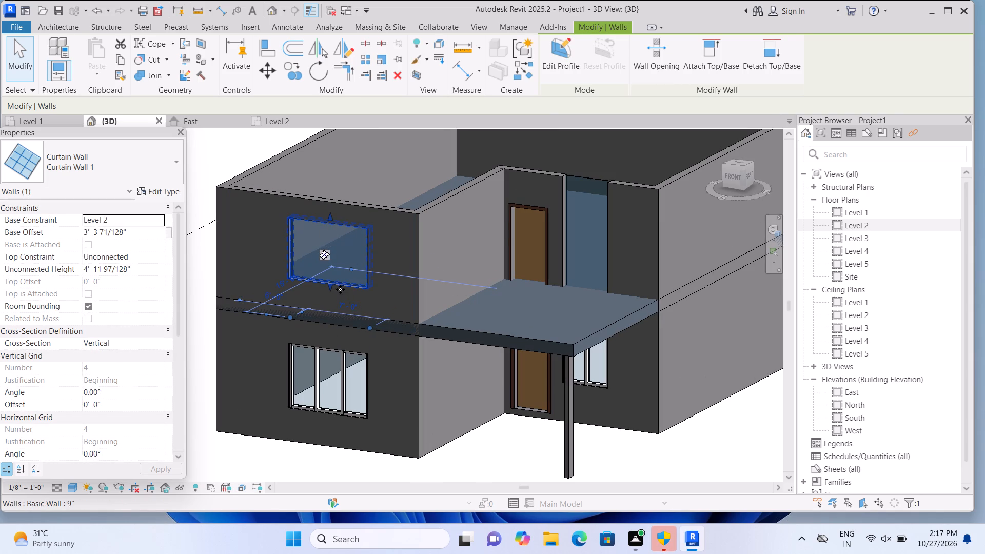
{"action": "left_click", "coordinate": [328, 284]}
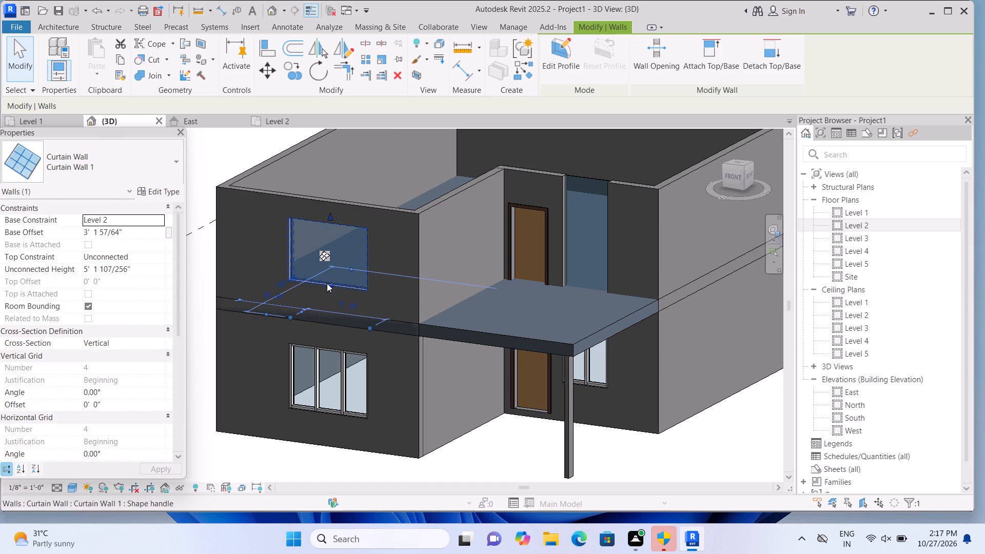
{"action": "double_click", "coordinate": [330, 287]}
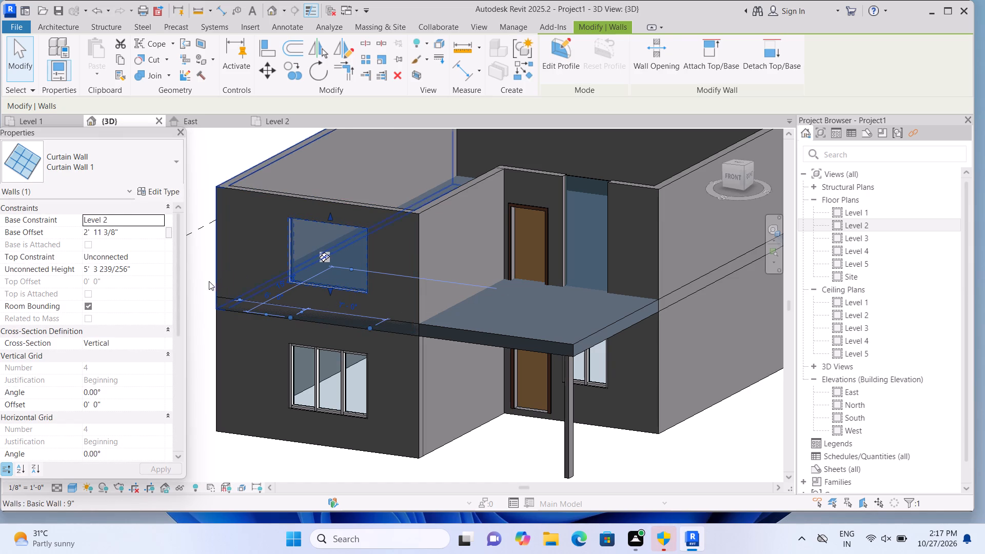
{"action": "left_click", "coordinate": [209, 281]}
Divide the upper south curtain wall into three equal 2'-4" panels with two vertical curtain grid lines.
{"action": "left_click", "coordinate": [362, 56]}
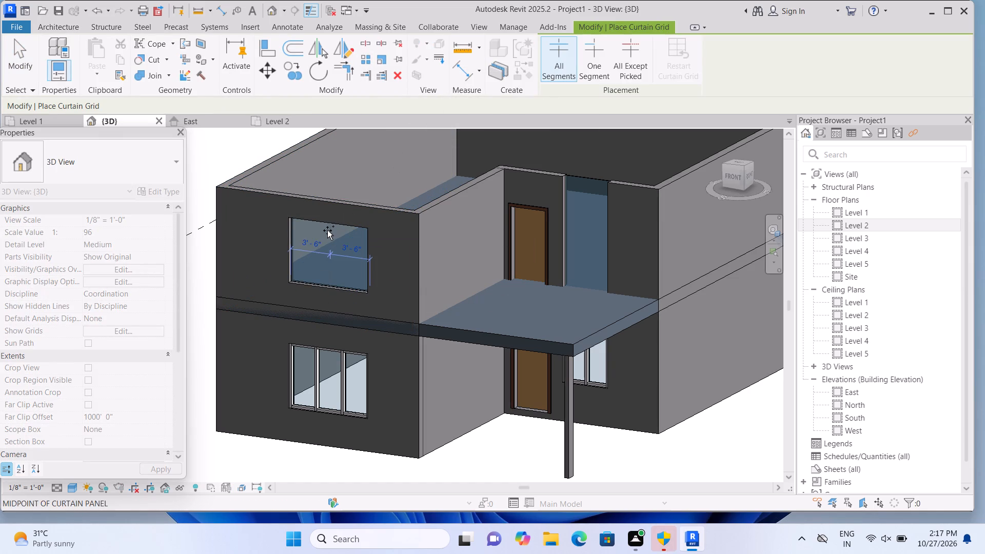
{"action": "left_click", "coordinate": [310, 231]}
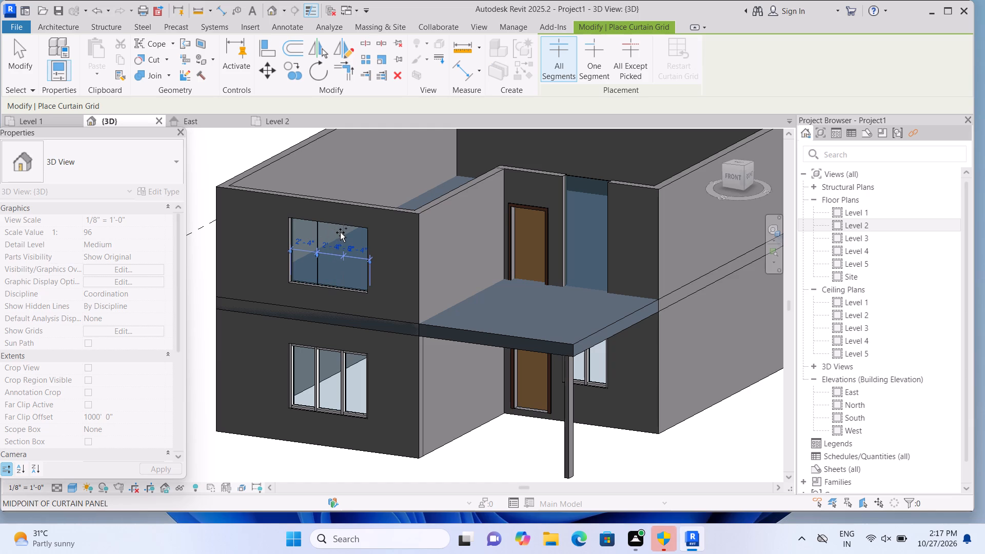
{"action": "left_click", "coordinate": [341, 232]}
{"action": "key", "text": "Escape"}
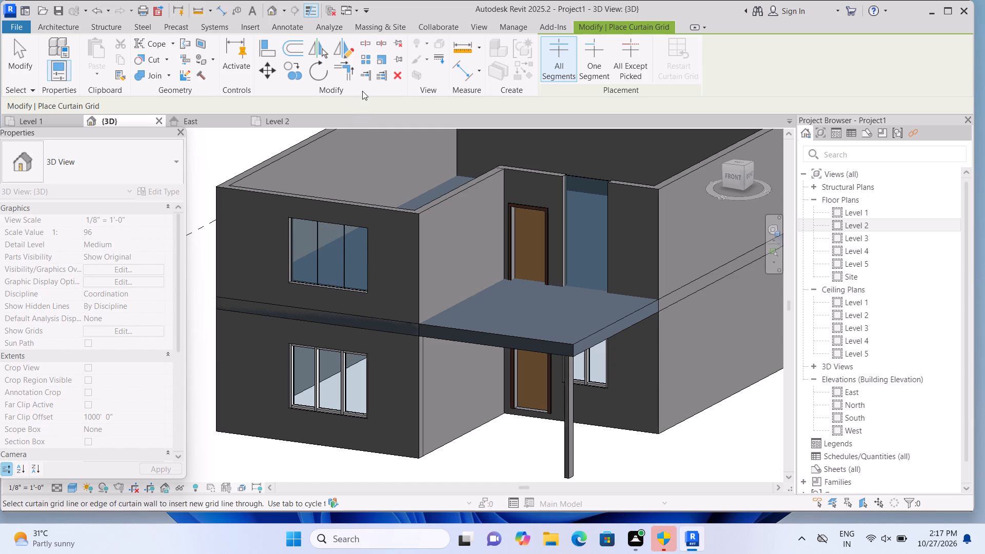
Place 2.5" x 5" rectangular mullions on both grid lines and all four edges of the upper south curtain wall.
{"action": "left_click", "coordinate": [74, 27]}
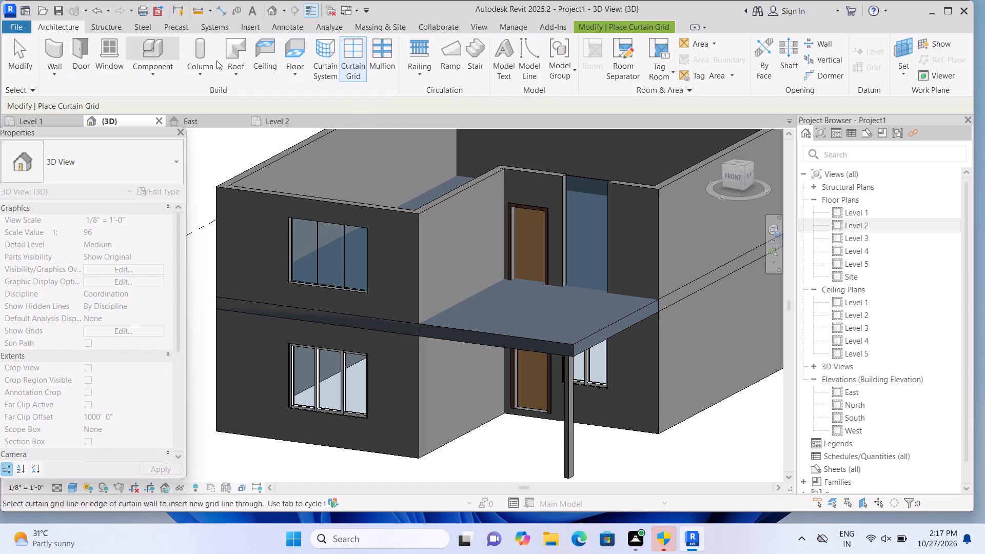
{"action": "left_click", "coordinate": [389, 58]}
{"action": "left_click", "coordinate": [316, 232]}
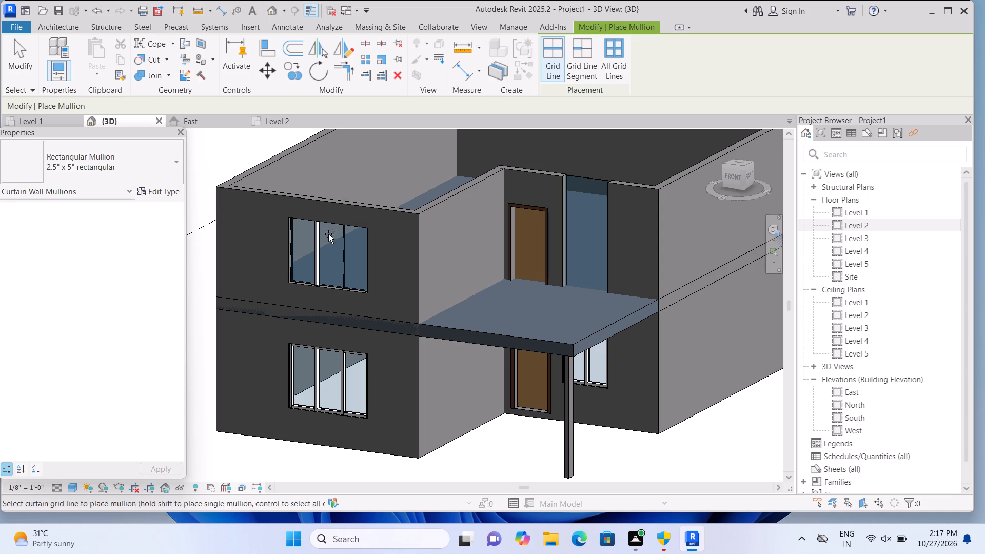
{"action": "left_click", "coordinate": [341, 238]}
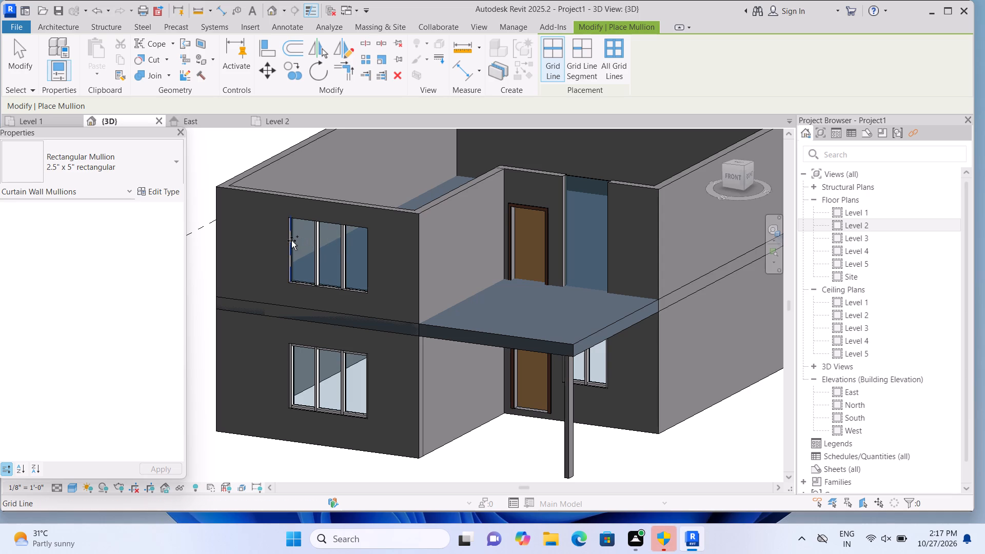
{"action": "left_click", "coordinate": [291, 241]}
{"action": "left_click", "coordinate": [308, 281]}
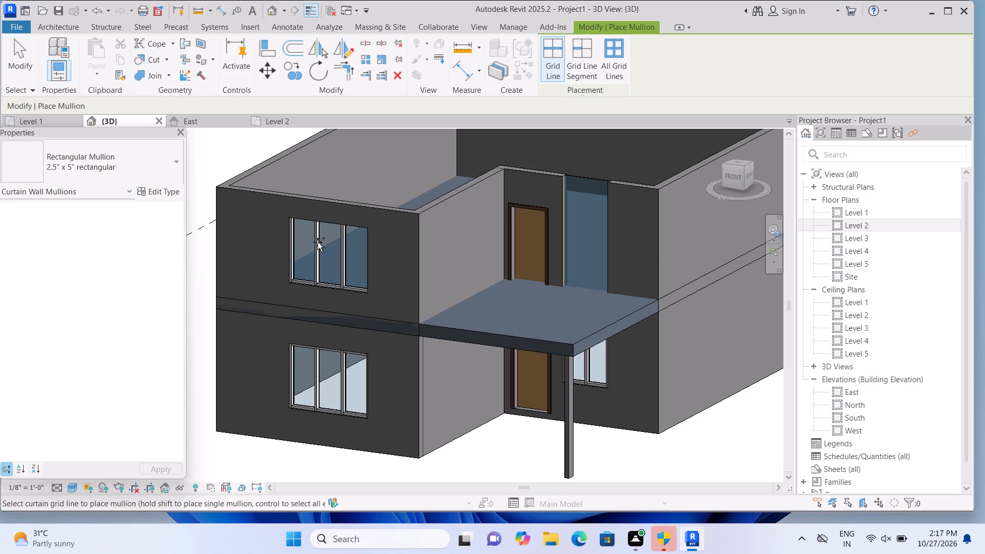
{"action": "left_click", "coordinate": [328, 224]}
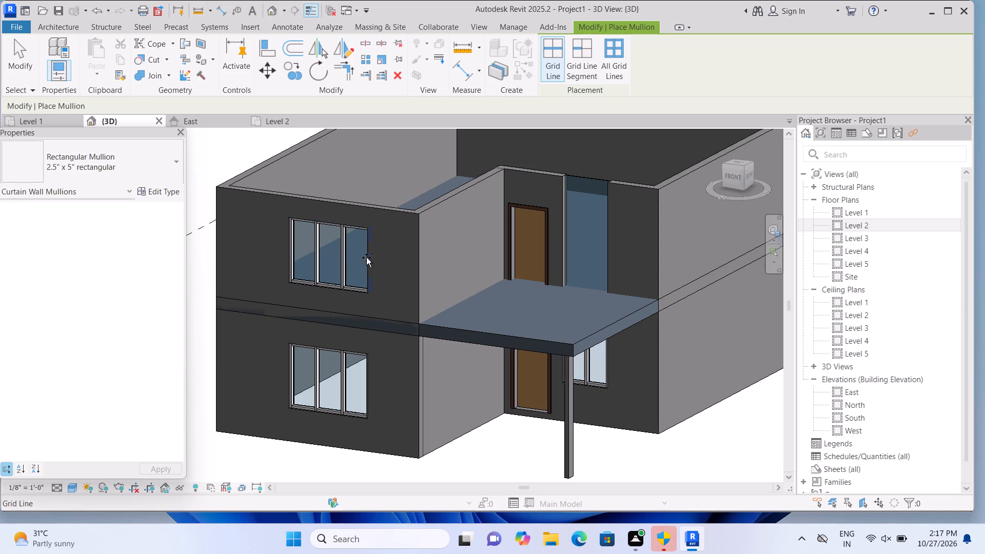
{"action": "left_click", "coordinate": [365, 258]}
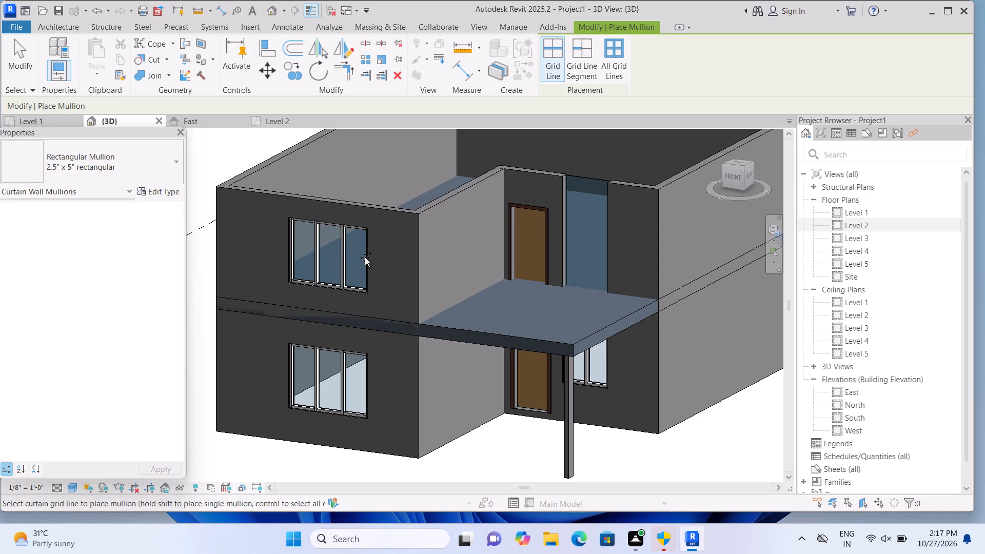
{"action": "key", "text": "Escape"}
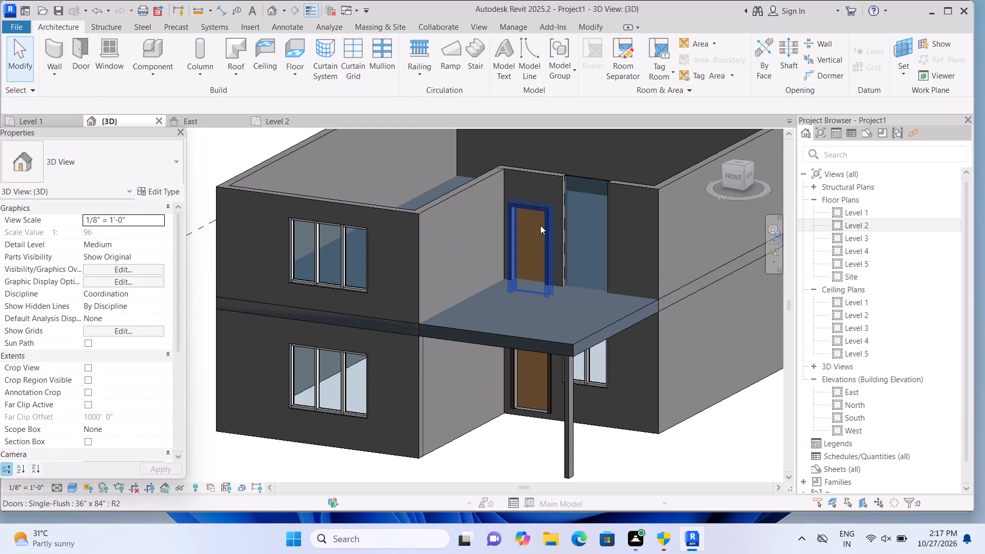
Raise the Level 2 Single-Flush door to a sill height of 1'-3".
{"action": "left_click", "coordinate": [540, 225]}
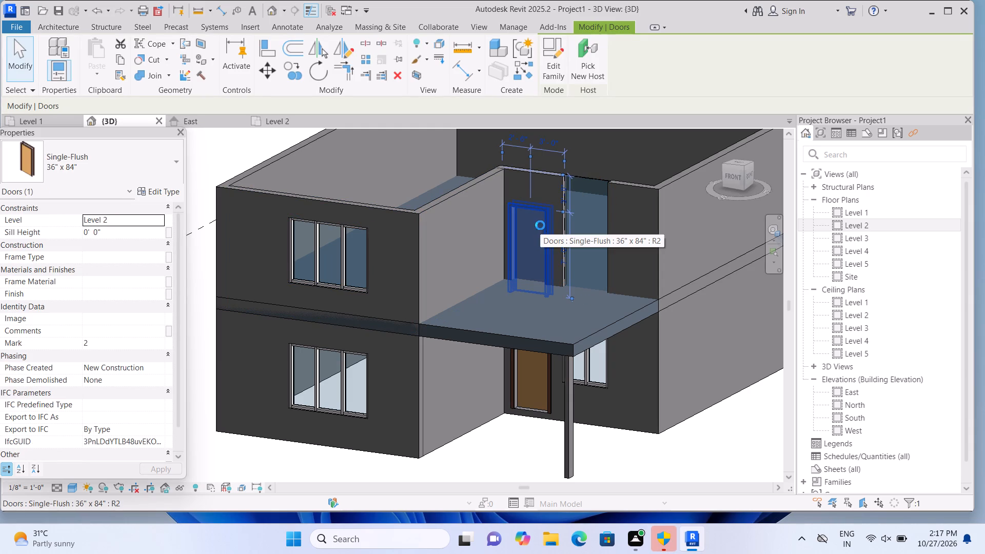
{"action": "key", "text": "Up"}
{"action": "key", "text": "Up"}
{"action": "key", "text": "Up"}
{"action": "key", "text": "Up"}
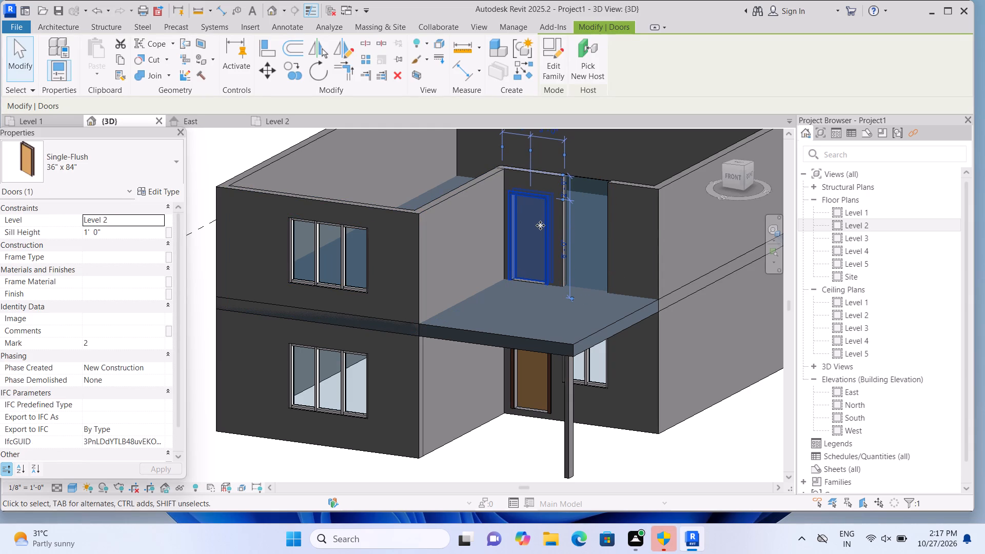
{"action": "key", "text": "Up"}
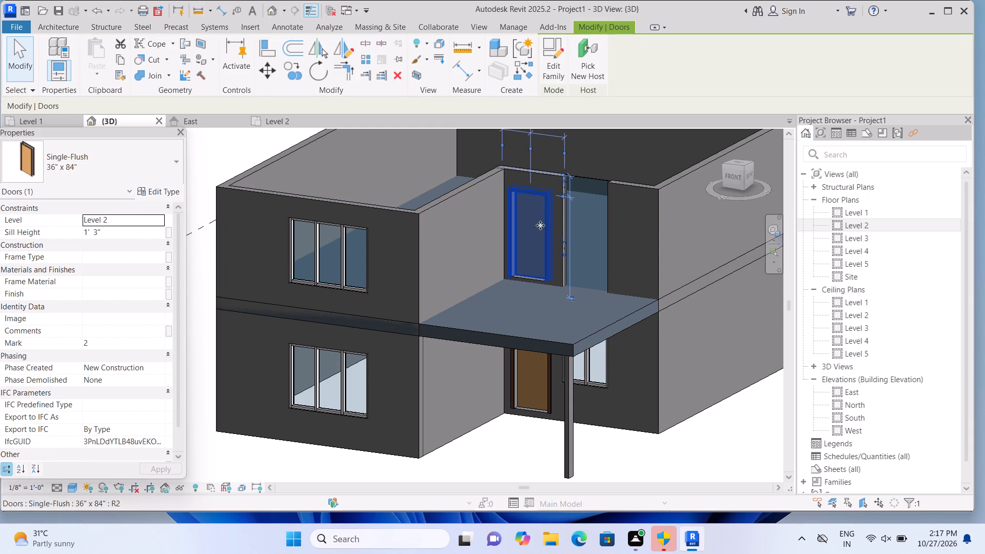
{"action": "key", "text": "Escape"}
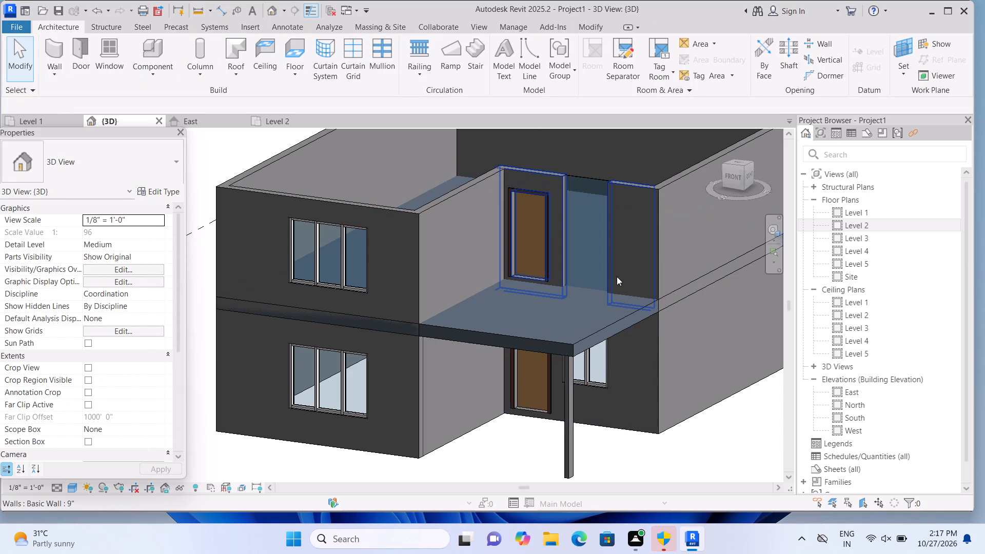
Raise the base of the curtain wall beside the upper door to an offset of about 4'-6" and lower its top below the wall top.
{"action": "left_click", "coordinate": [597, 245]}
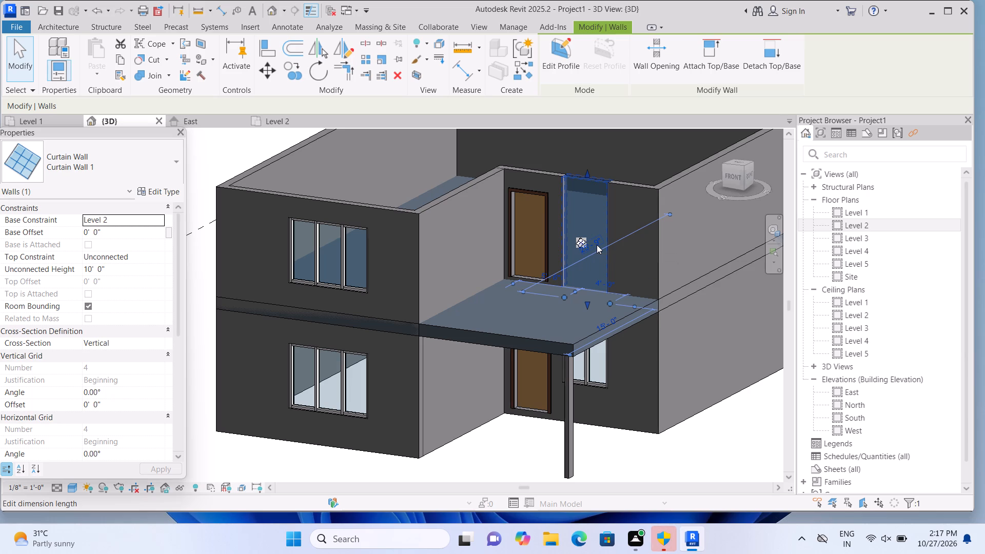
{"action": "scroll", "coordinate": [647, 315], "scroll_direction": "up", "scroll_amount": 1}
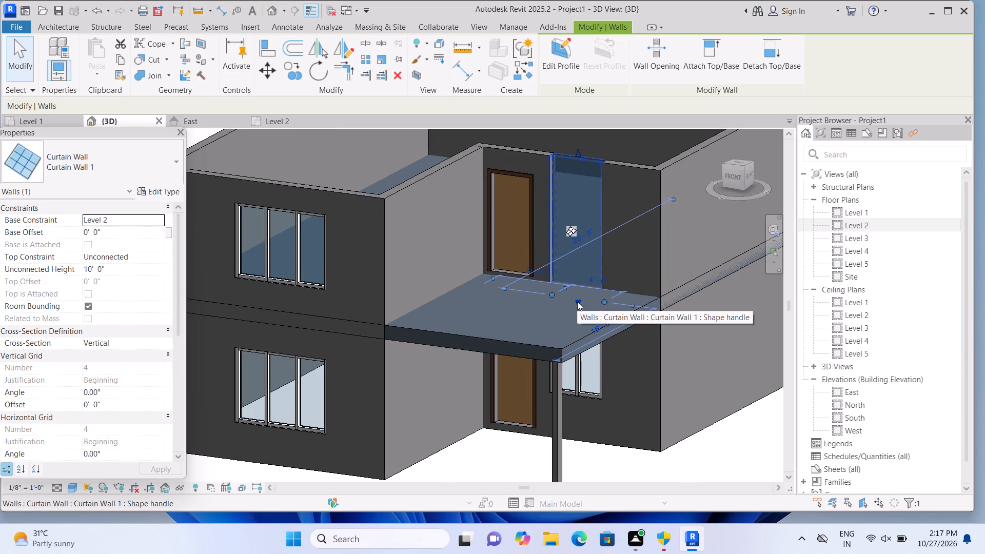
{"action": "left_click_drag", "start_coordinate": [577, 302], "coordinate": [581, 235]}
{"action": "left_click", "coordinate": [581, 235]}
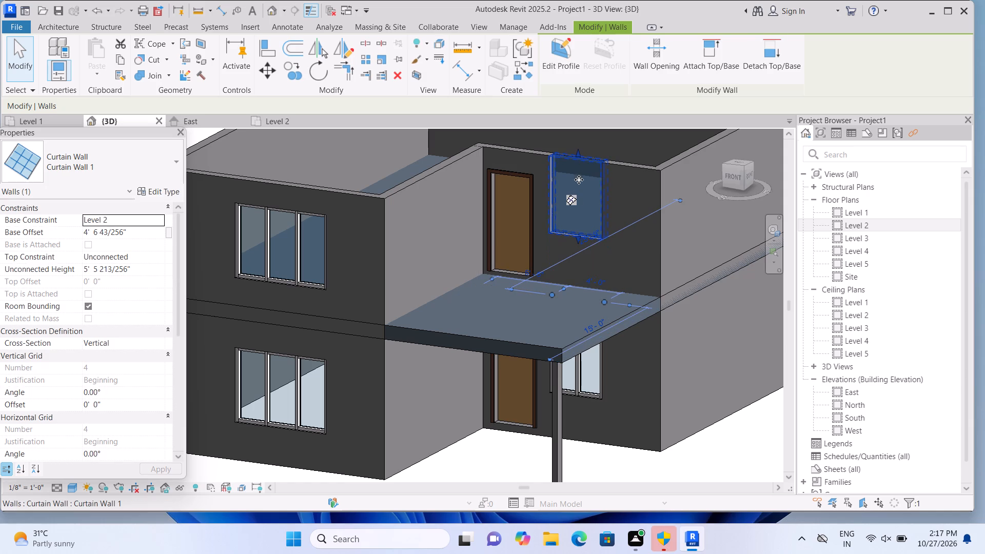
{"action": "left_click_drag", "start_coordinate": [578, 152], "coordinate": [577, 174]}
{"action": "left_click", "coordinate": [577, 174]}
{"action": "left_click", "coordinate": [744, 461]}
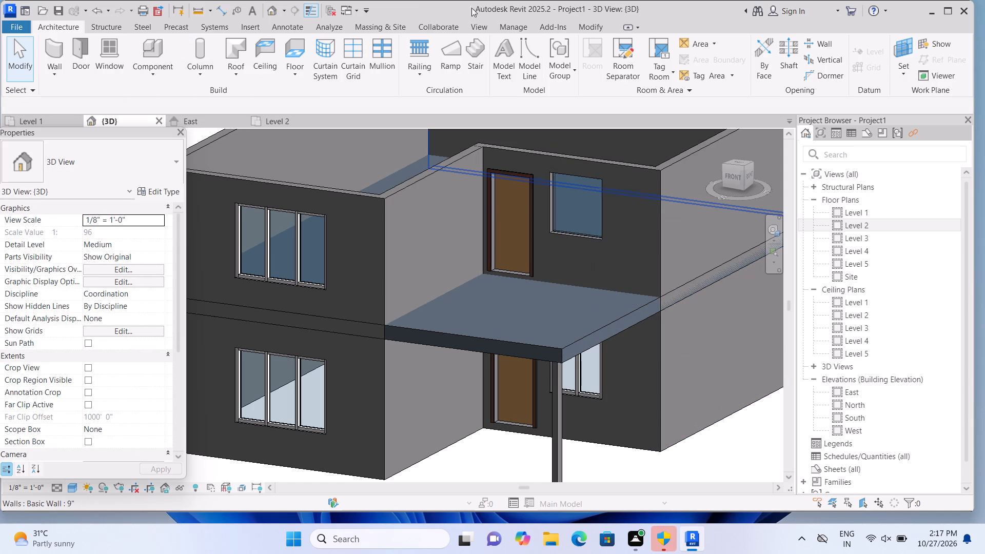
Split the upper curtain wall beside the door into two 2'-0" panels with a vertical curtain grid line.
{"action": "left_click", "coordinate": [347, 67]}
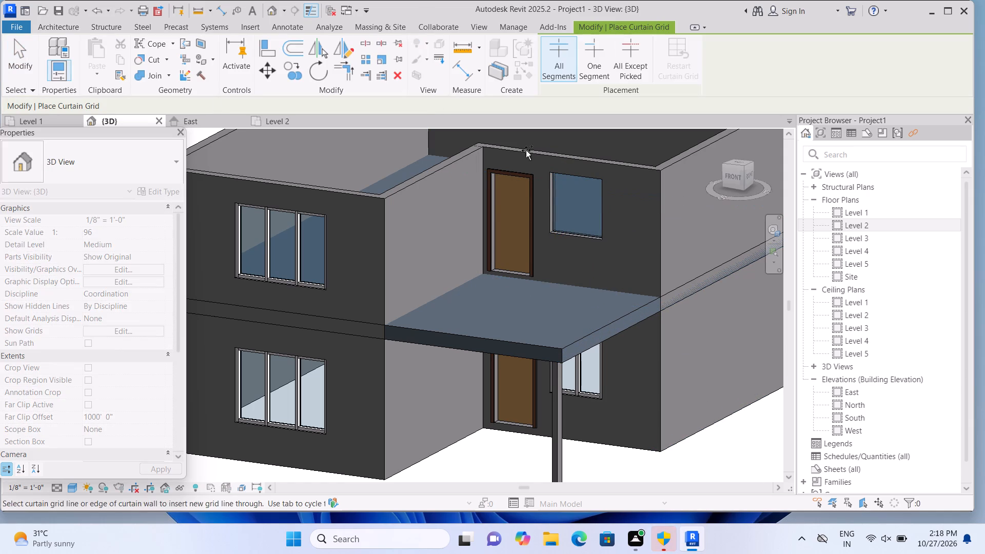
{"action": "left_click", "coordinate": [576, 183]}
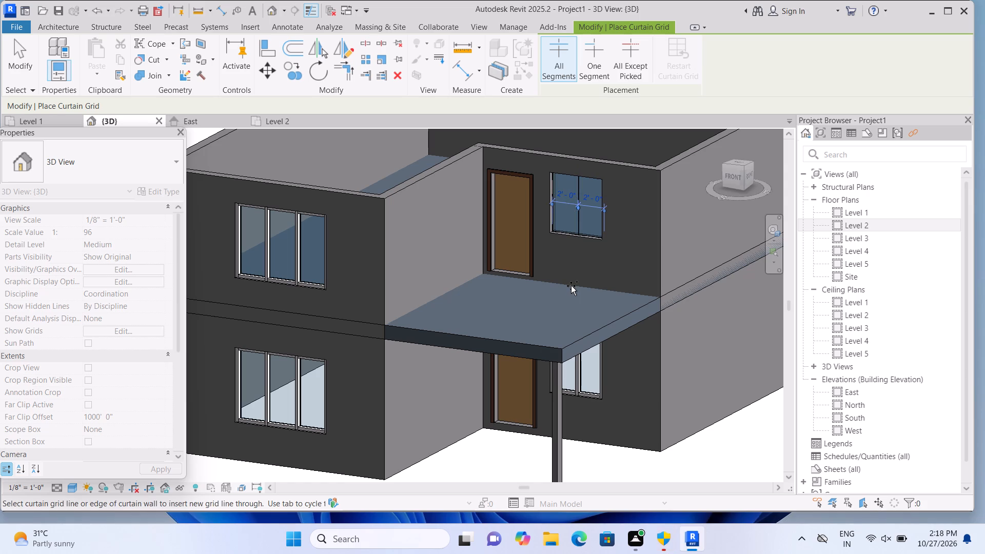
{"action": "key", "text": "Escape"}
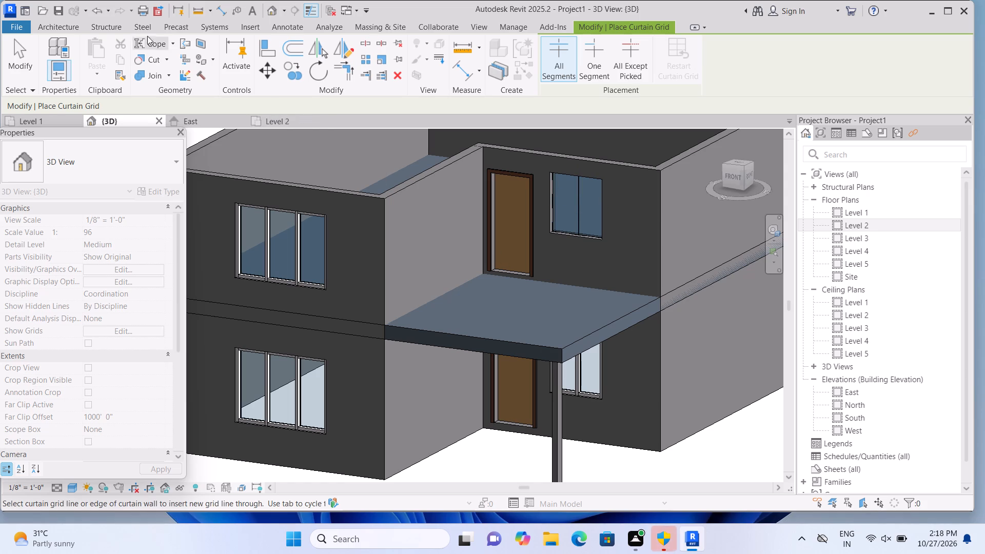
Place 2.5" x 5" rectangular mullions on the grid line and all four edges of the curtain wall beside the upper door.
{"action": "left_click", "coordinate": [75, 31]}
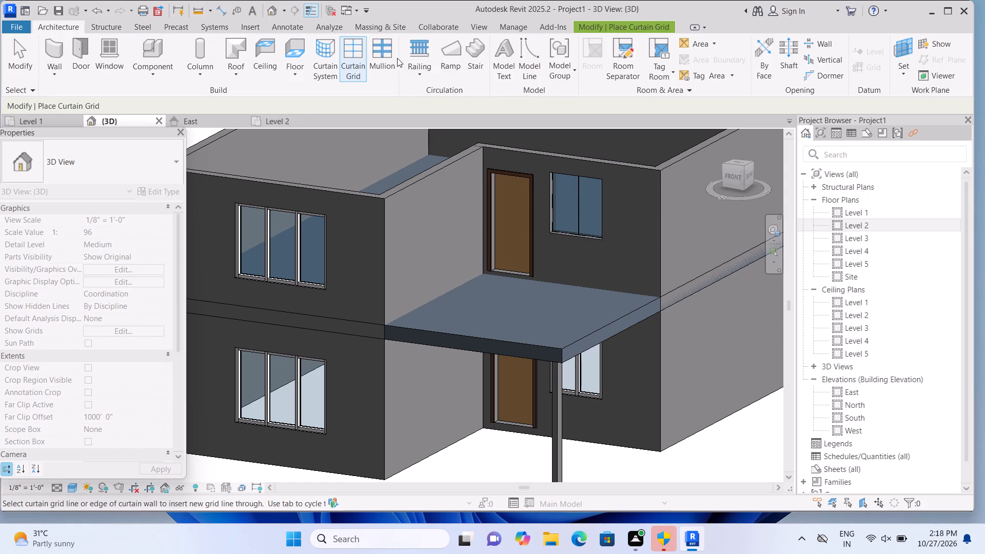
{"action": "left_click", "coordinate": [368, 70]}
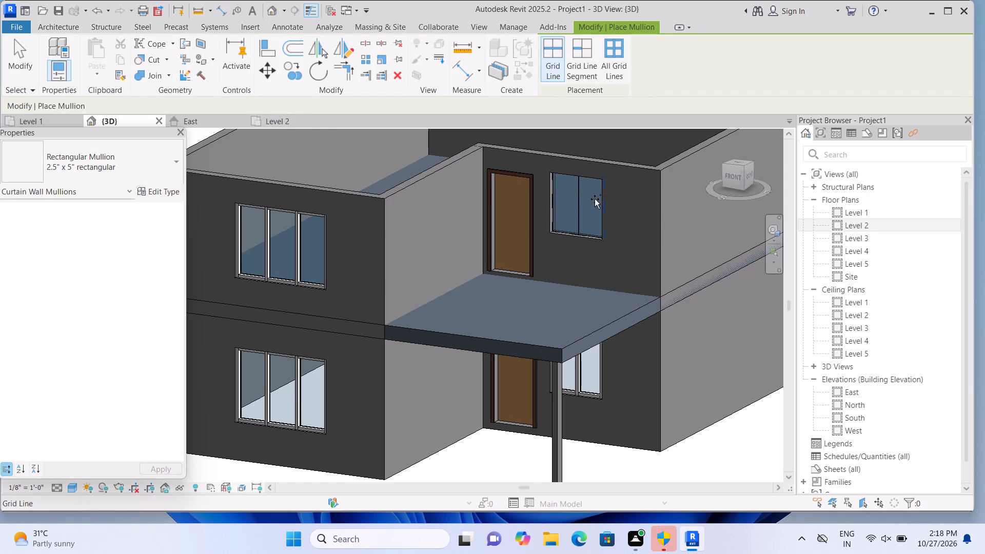
{"action": "left_click", "coordinate": [582, 203]}
{"action": "left_click", "coordinate": [557, 206]}
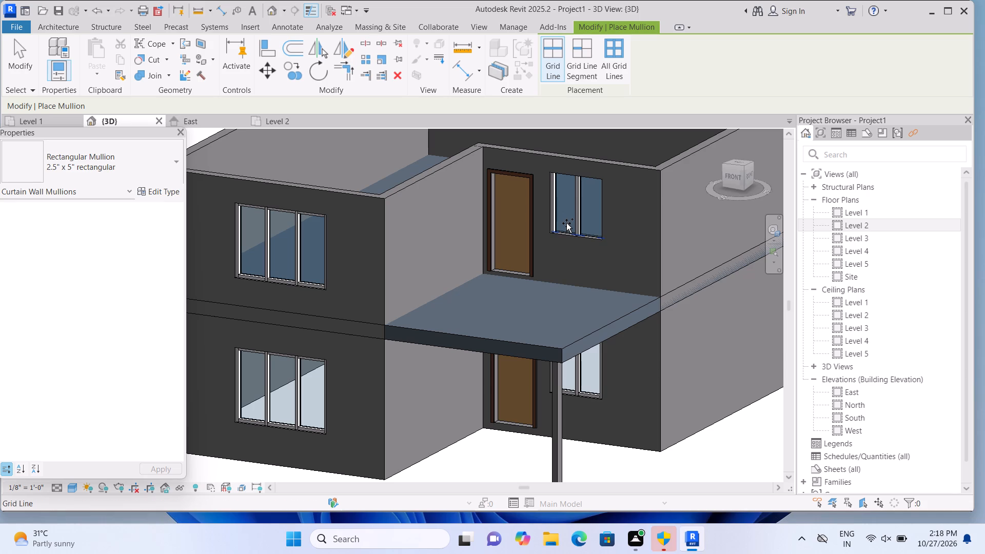
{"action": "double_click", "coordinate": [566, 225]}
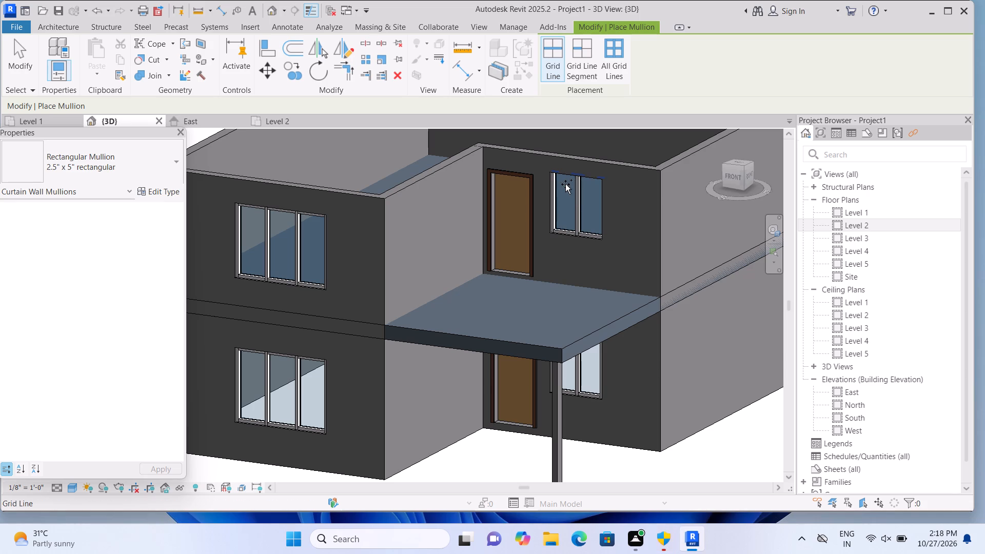
{"action": "left_click", "coordinate": [564, 176]}
{"action": "double_click", "coordinate": [594, 194]}
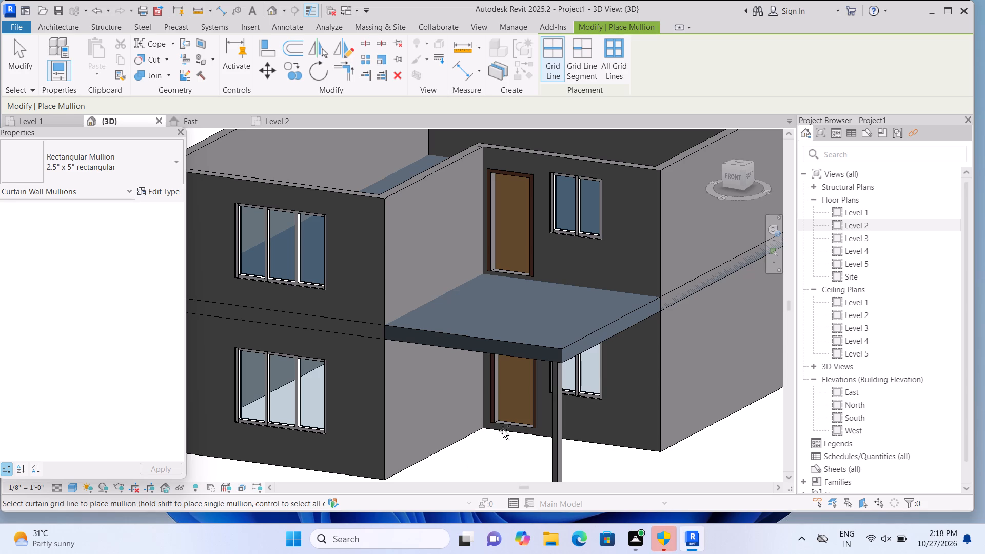
{"action": "key", "text": "Escape"}
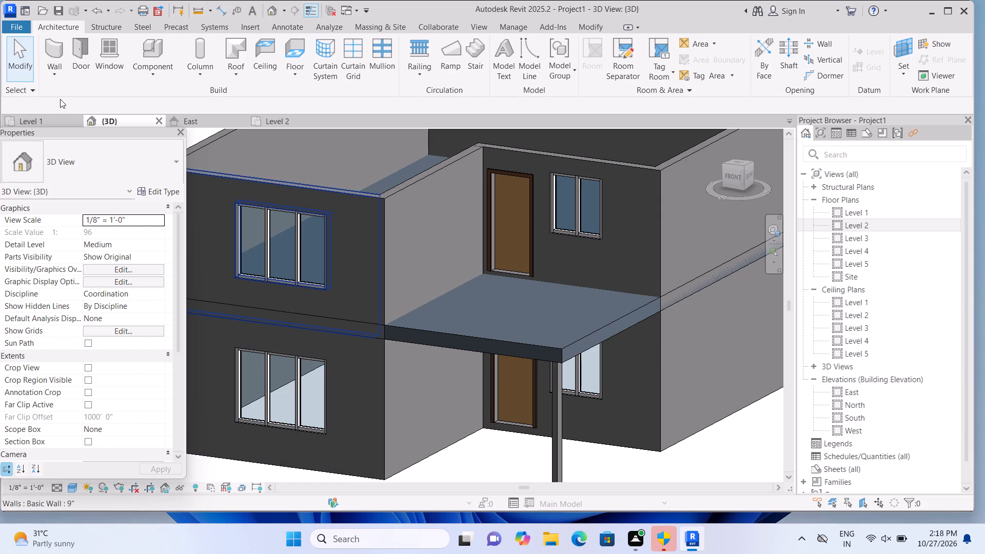
{"action": "left_click", "coordinate": [143, 70]}
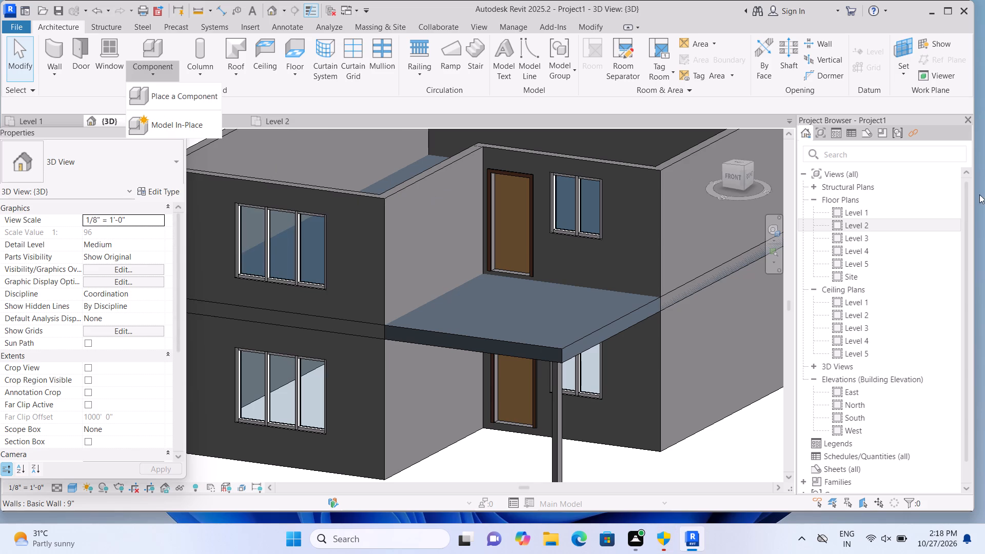
Set the Level 3 floor plan's underlay base level to Level 2.
{"action": "double_click", "coordinate": [836, 238]}
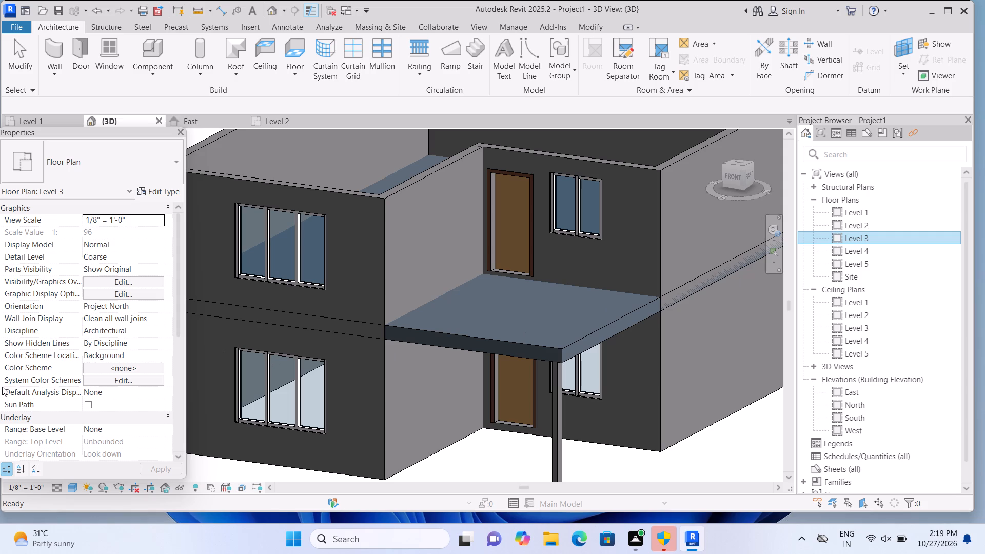
{"action": "left_click", "coordinate": [168, 418]}
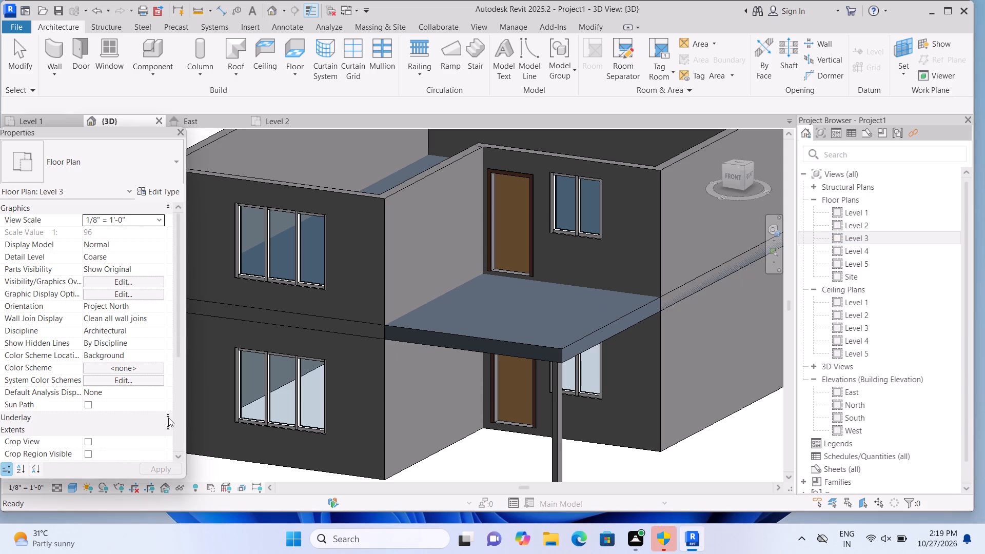
{"action": "left_click", "coordinate": [167, 414]}
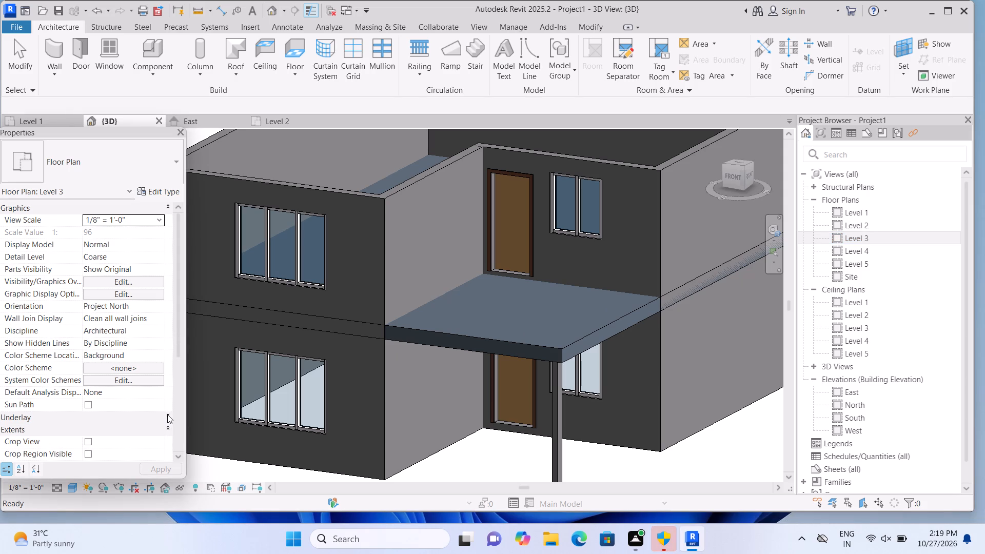
{"action": "left_click", "coordinate": [160, 427]}
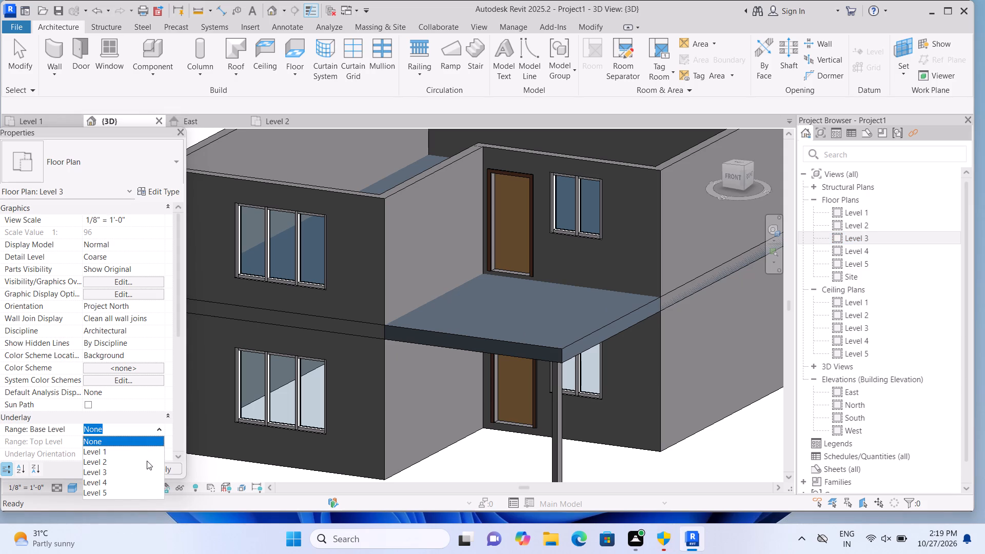
{"action": "left_click", "coordinate": [115, 464]}
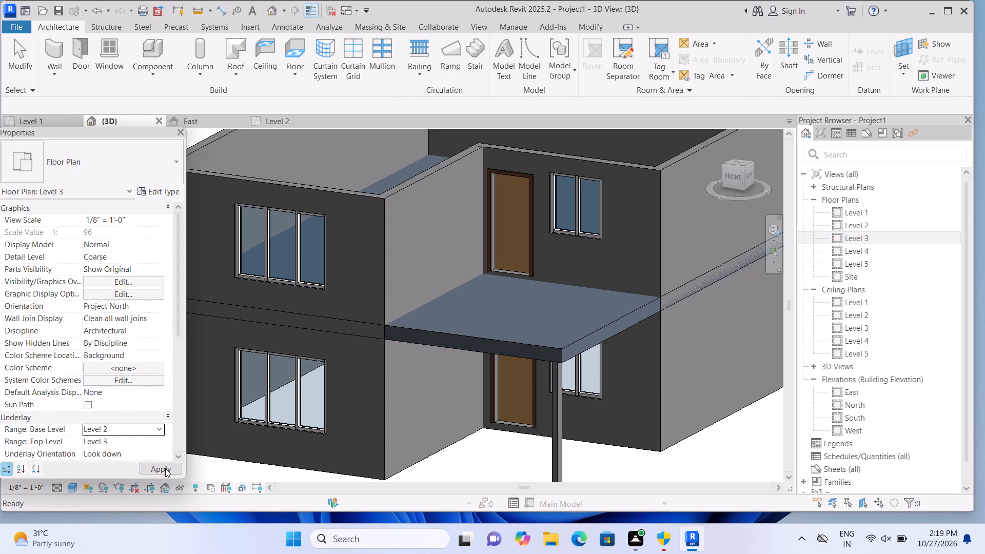
{"action": "left_click", "coordinate": [165, 468]}
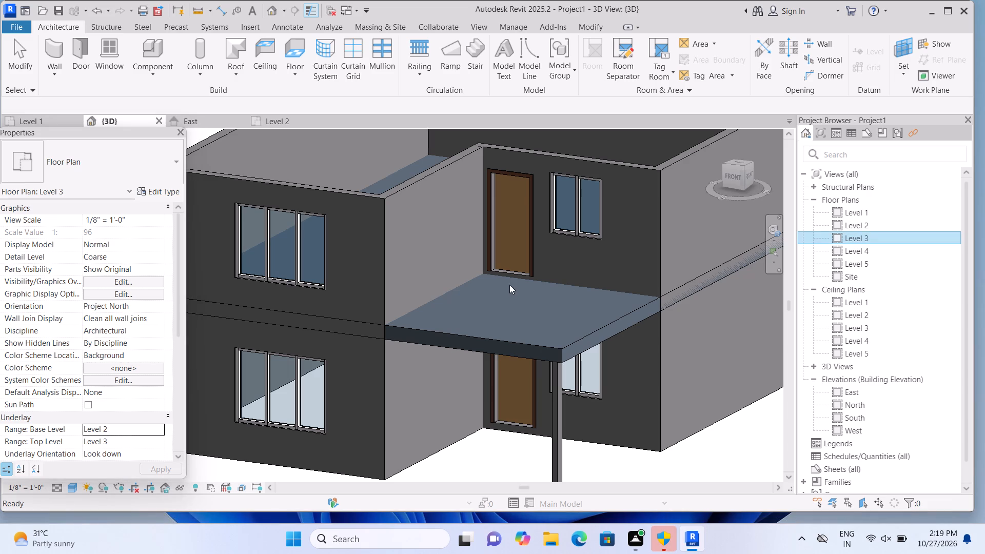
Create a Generic - 12" footprint roof on Level 3 from a 31'-6" by 41'-6" rectangle covering the walls and open southeast corner.
{"action": "double_click", "coordinate": [837, 238]}
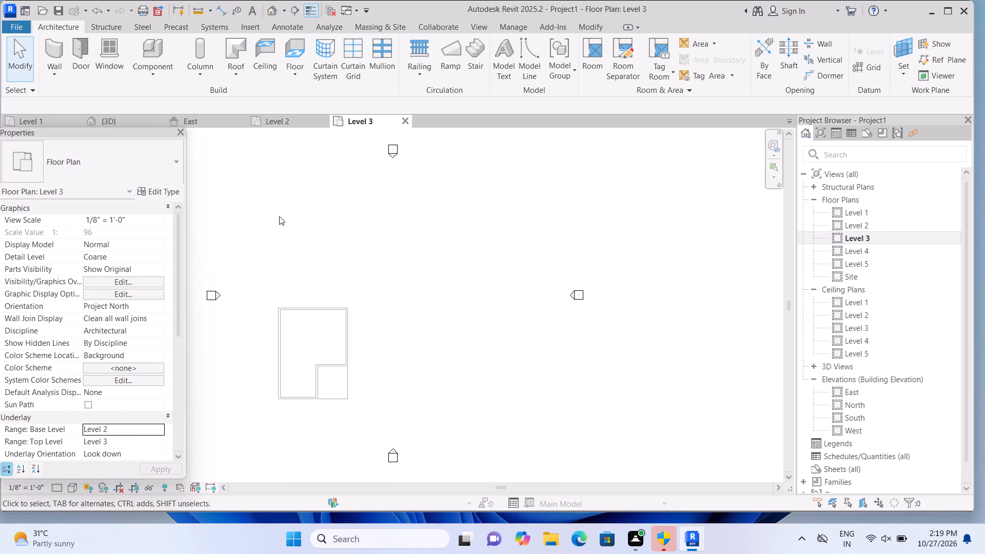
{"action": "scroll", "coordinate": [235, 297], "scroll_direction": "up", "scroll_amount": 1}
{"action": "scroll", "coordinate": [238, 341], "scroll_direction": "up", "scroll_amount": 2}
{"action": "middle_click_drag", "start_coordinate": [238, 341], "coordinate": [242, 290]}
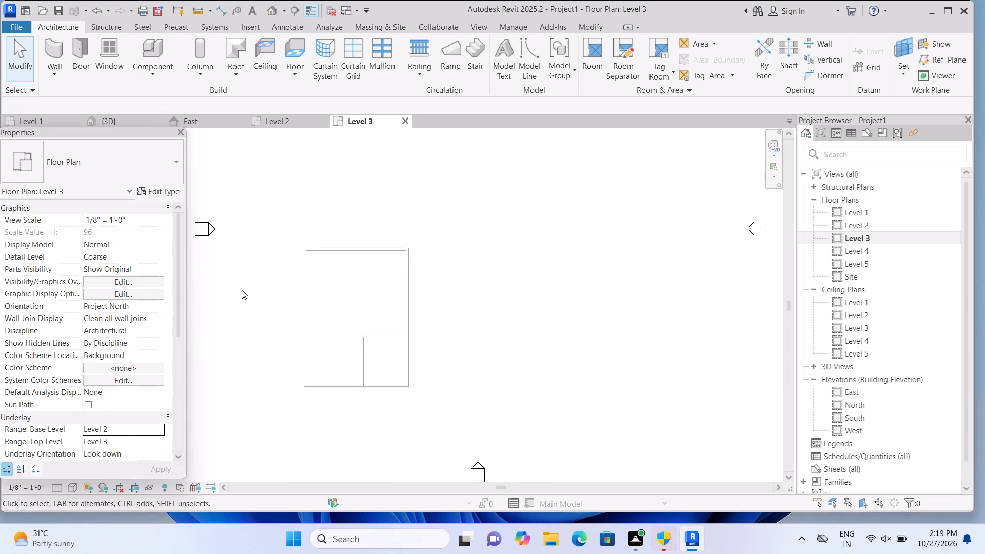
{"action": "left_click", "coordinate": [246, 72]}
{"action": "left_click", "coordinate": [258, 89]}
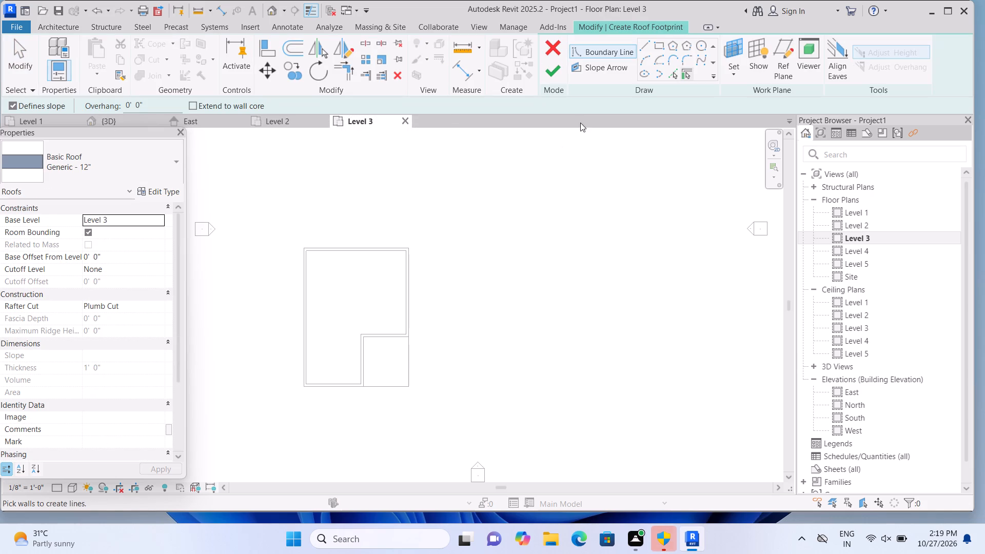
{"action": "left_click", "coordinate": [656, 46]}
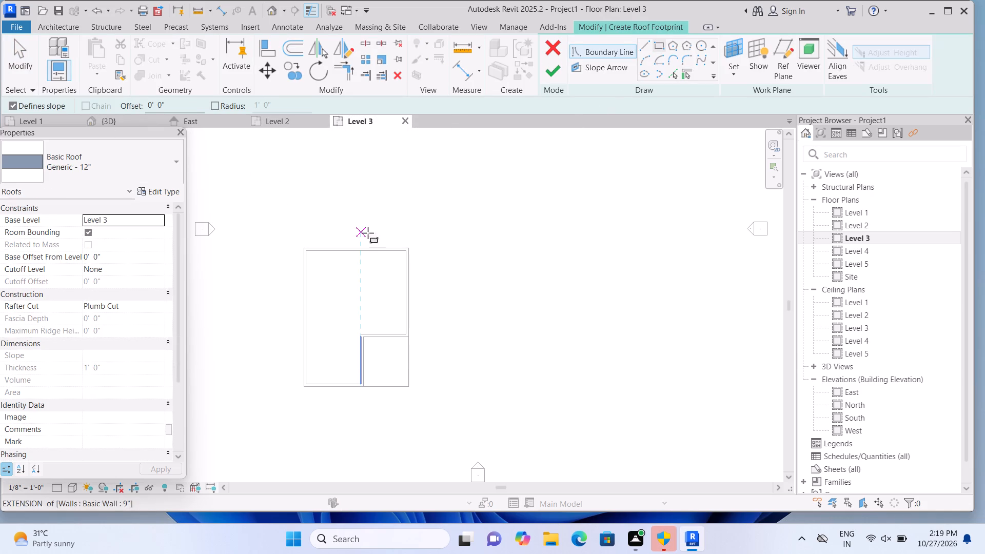
{"action": "scroll", "coordinate": [309, 285], "scroll_direction": "up", "scroll_amount": 3}
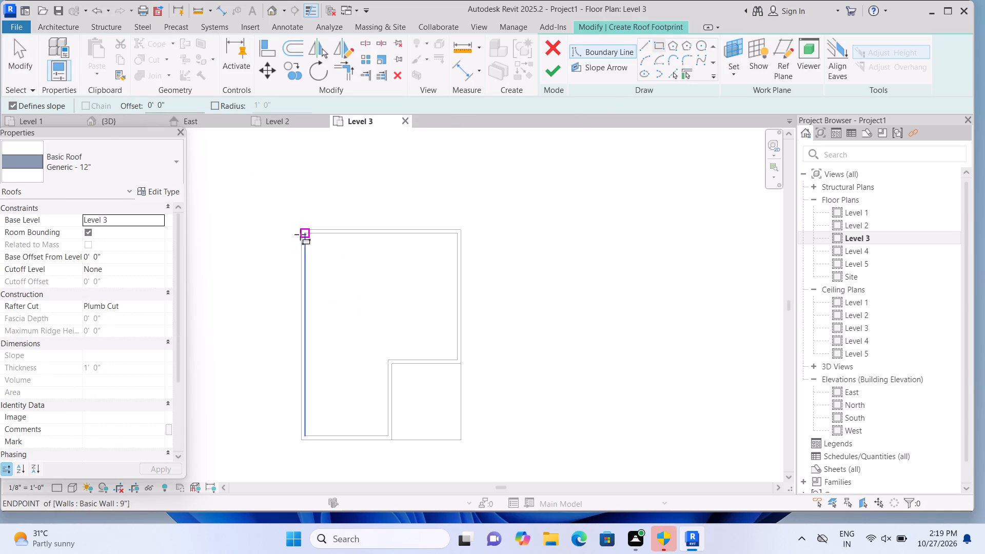
{"action": "left_click", "coordinate": [302, 230]}
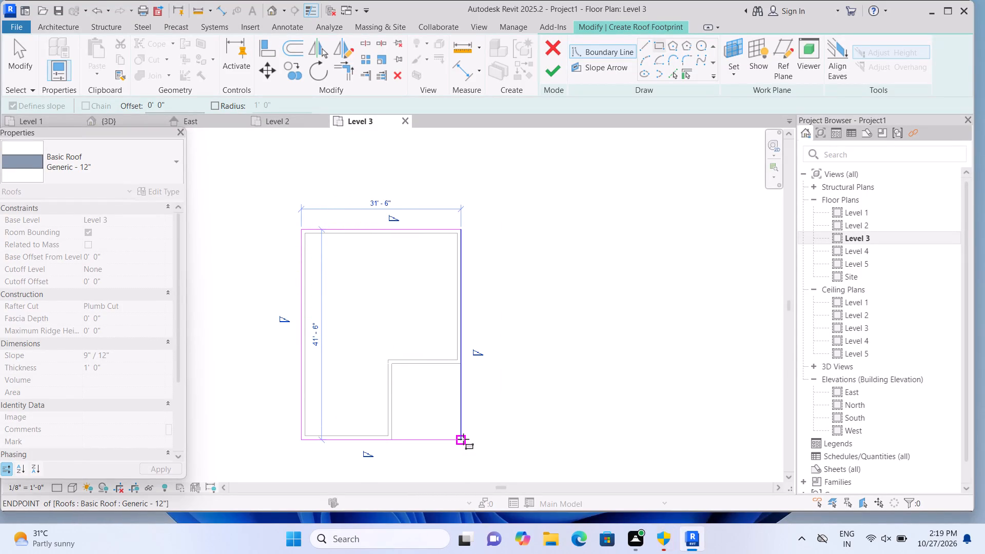
{"action": "scroll", "coordinate": [463, 439], "scroll_direction": "up", "scroll_amount": 2}
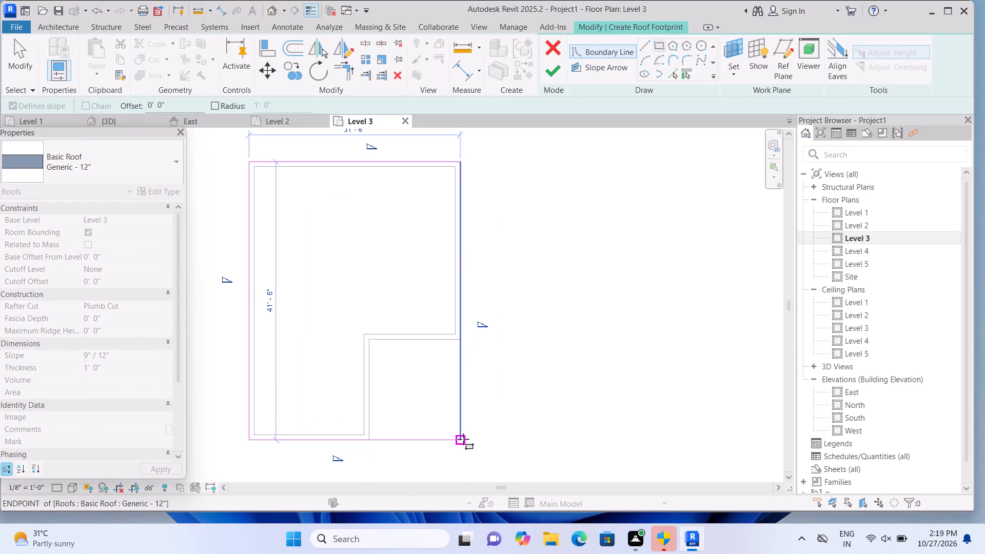
{"action": "left_click", "coordinate": [463, 439]}
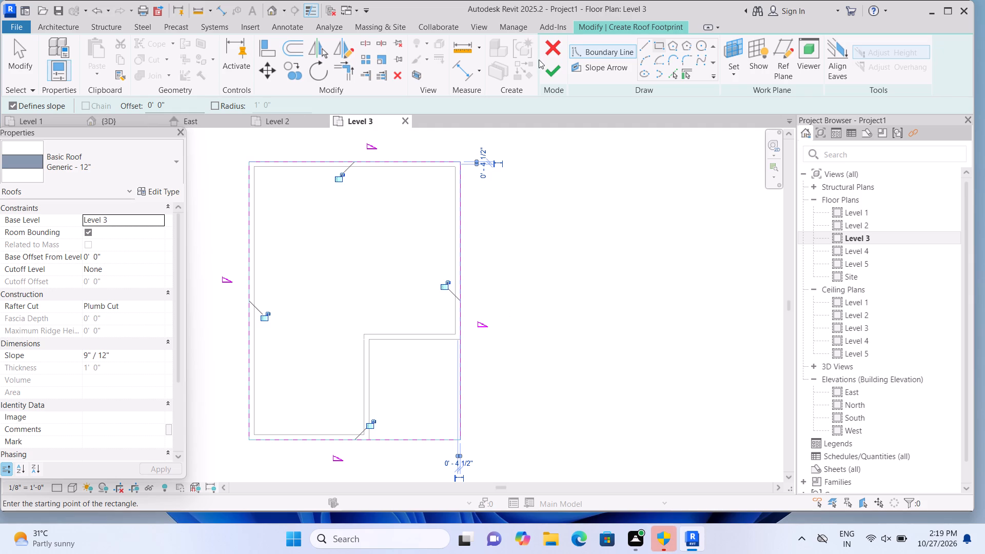
{"action": "left_click", "coordinate": [548, 71]}
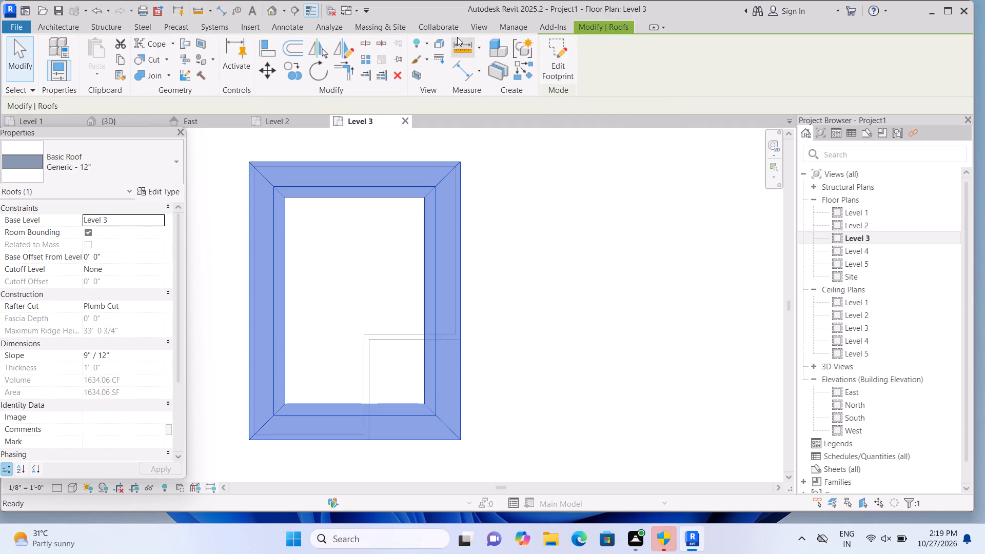
Flatten the new Level 3 roof in the 3D view by setting its slope to 0" / 12".
{"action": "left_click", "coordinate": [279, 13]}
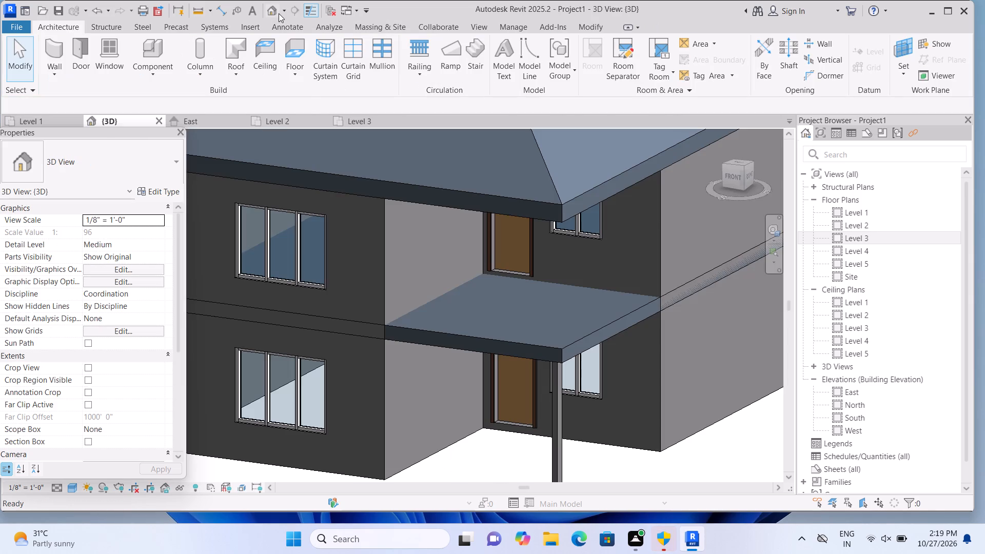
{"action": "scroll", "coordinate": [396, 187], "scroll_direction": "down", "scroll_amount": 6}
{"action": "middle_click_drag", "start_coordinate": [407, 357], "coordinate": [396, 384]}
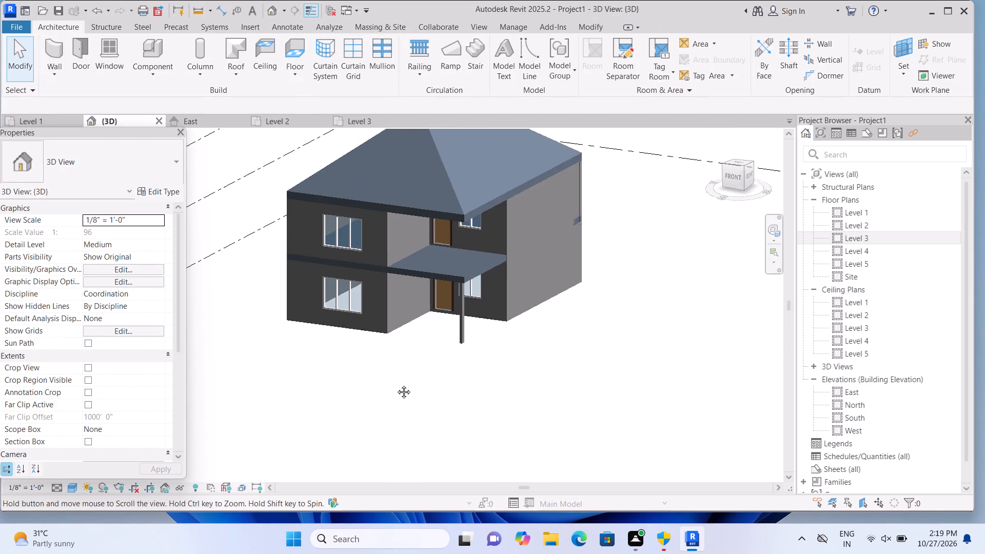
{"action": "middle_click_drag", "start_coordinate": [396, 384], "coordinate": [392, 406]}
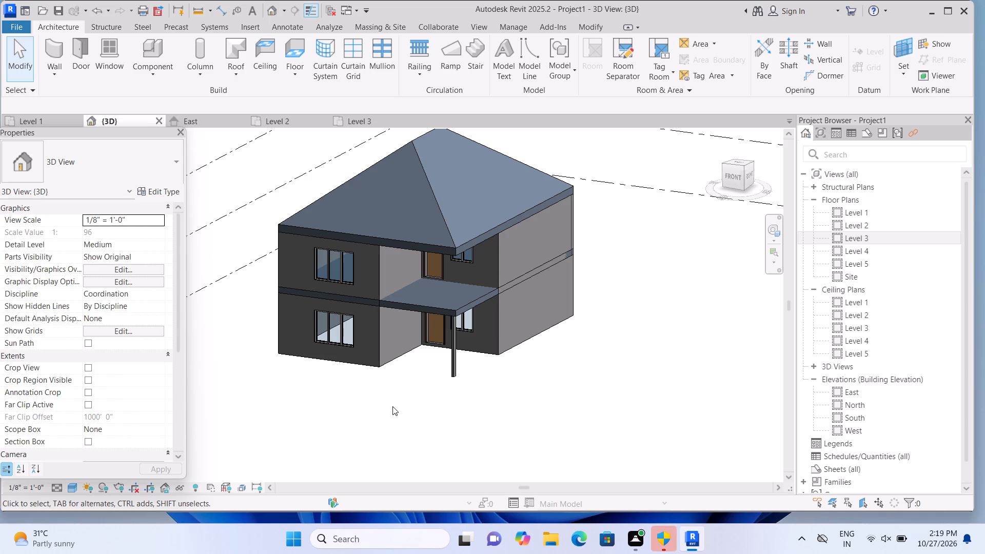
{"action": "left_click", "coordinate": [442, 179]}
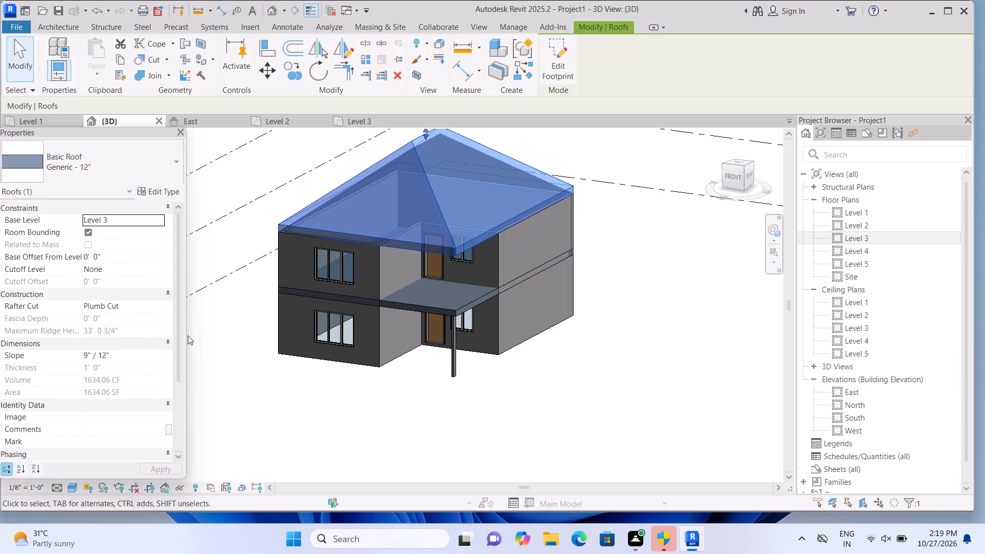
{"action": "left_click", "coordinate": [121, 360]}
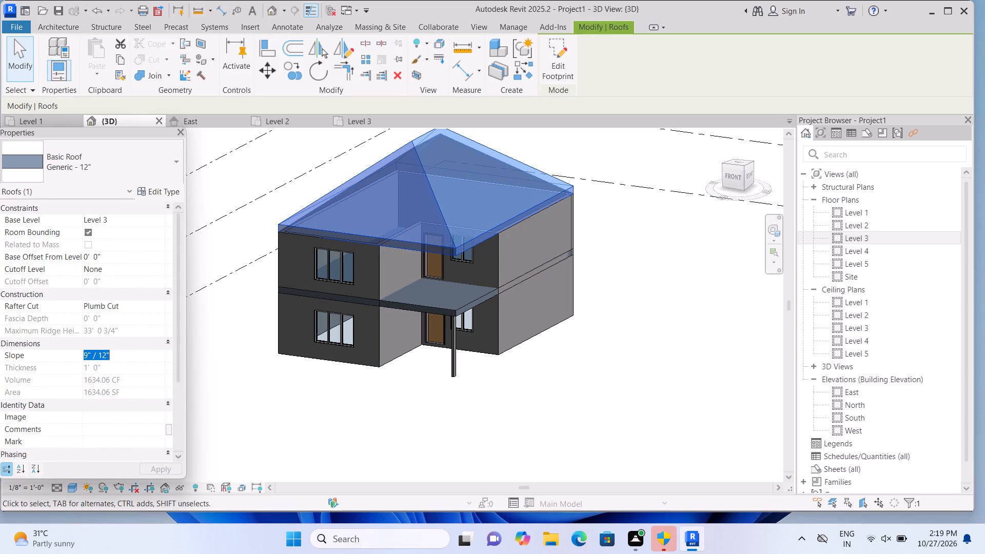
{"action": "key", "text": "BackSpace"}
{"action": "key", "text": "0"}
{"action": "key", "text": "Return"}
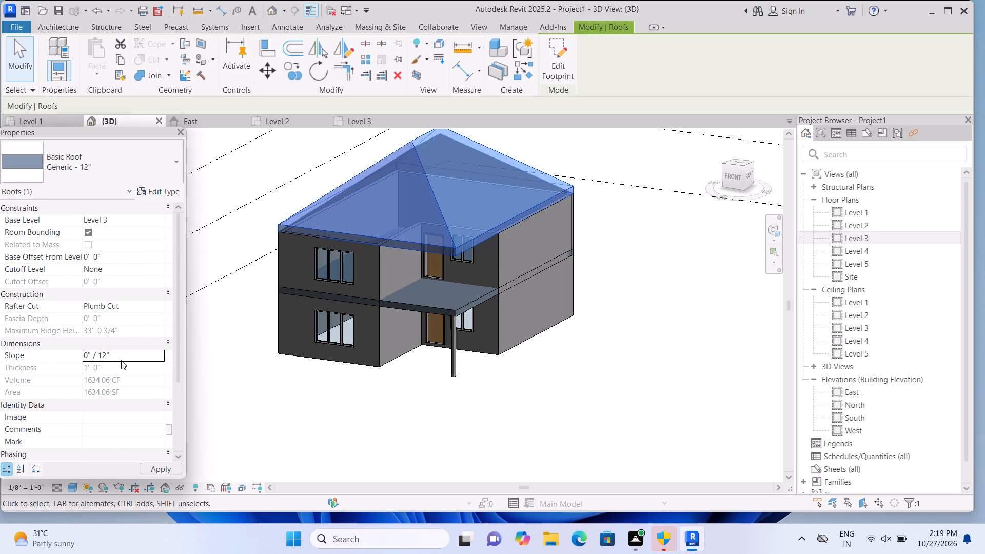
{"action": "left_click", "coordinate": [264, 386]}
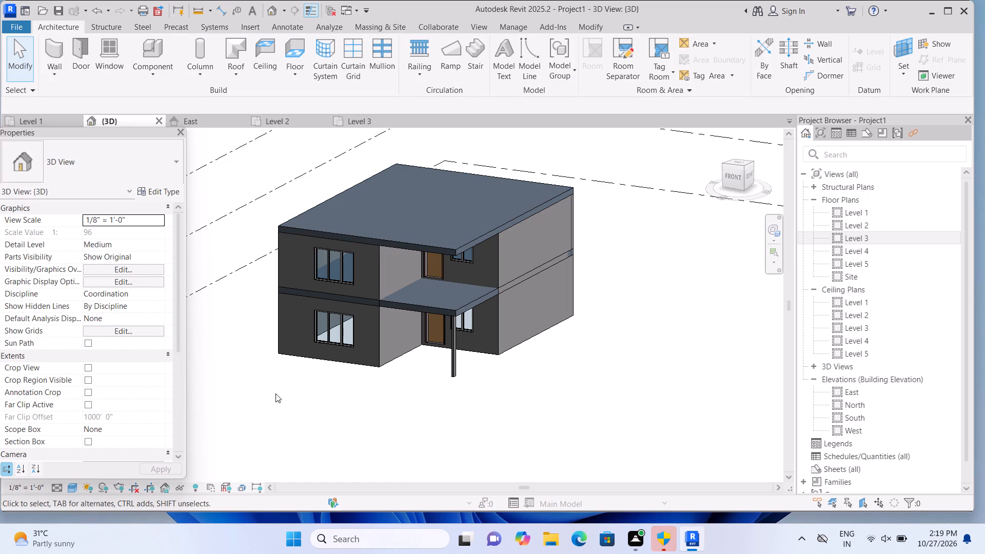
Start a model-in-place component in the Generic Models category with the name Generic Models 1.
{"action": "scroll", "coordinate": [455, 357], "scroll_direction": "up", "scroll_amount": 2}
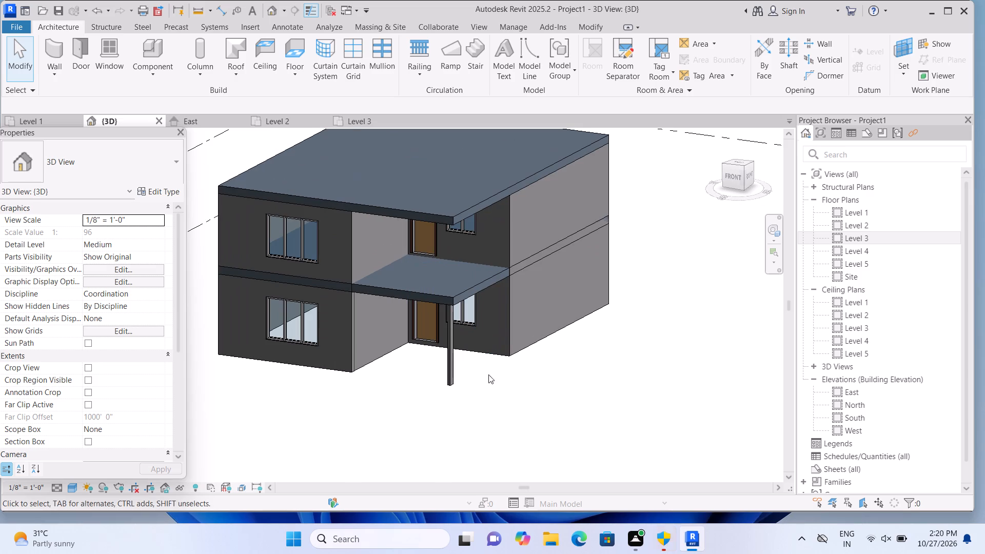
{"action": "scroll", "coordinate": [499, 388], "scroll_direction": "up", "scroll_amount": 1}
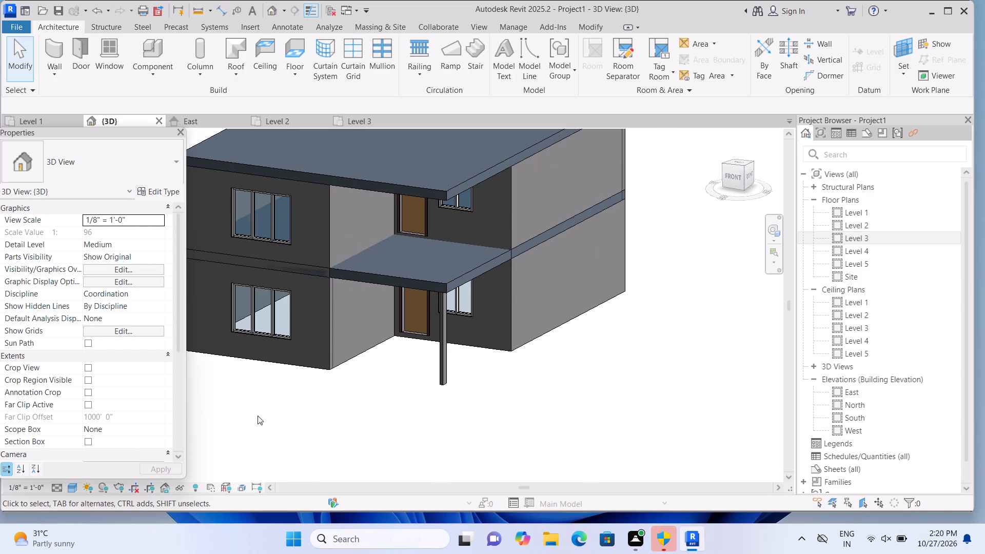
{"action": "middle_click_drag", "start_coordinate": [260, 418], "coordinate": [321, 476]}
{"action": "scroll", "coordinate": [328, 333], "scroll_direction": "up", "scroll_amount": 1}
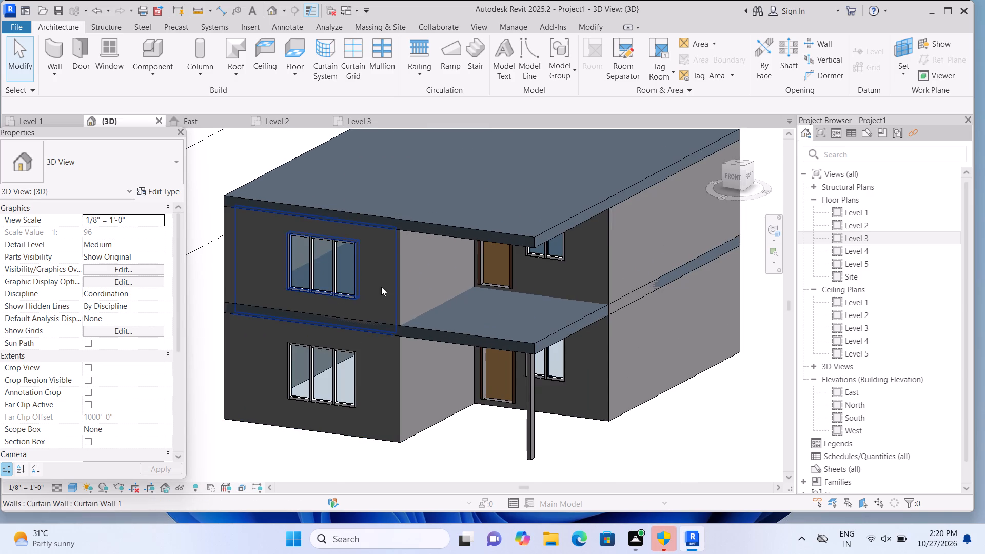
{"action": "middle_click_drag", "start_coordinate": [380, 291], "coordinate": [372, 337]}
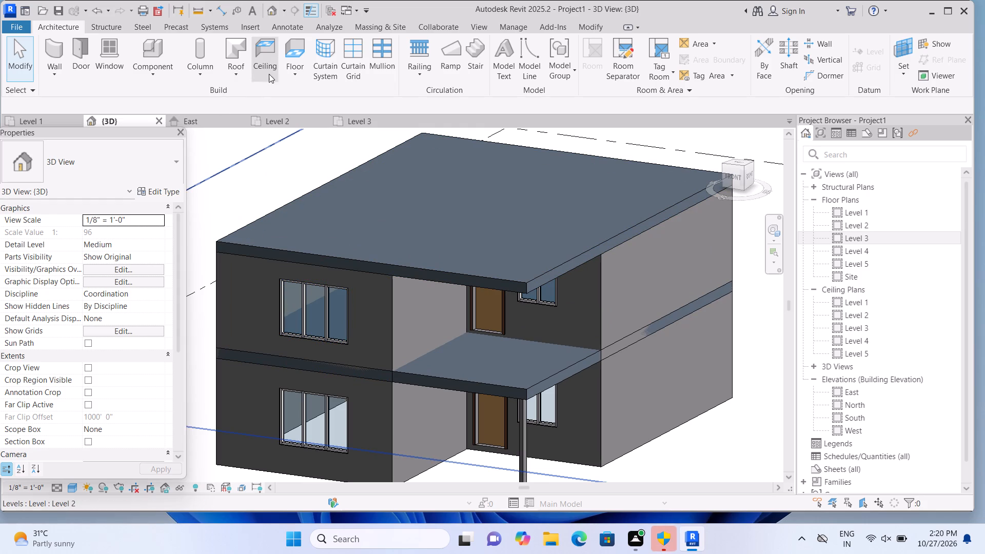
{"action": "left_click", "coordinate": [151, 71]}
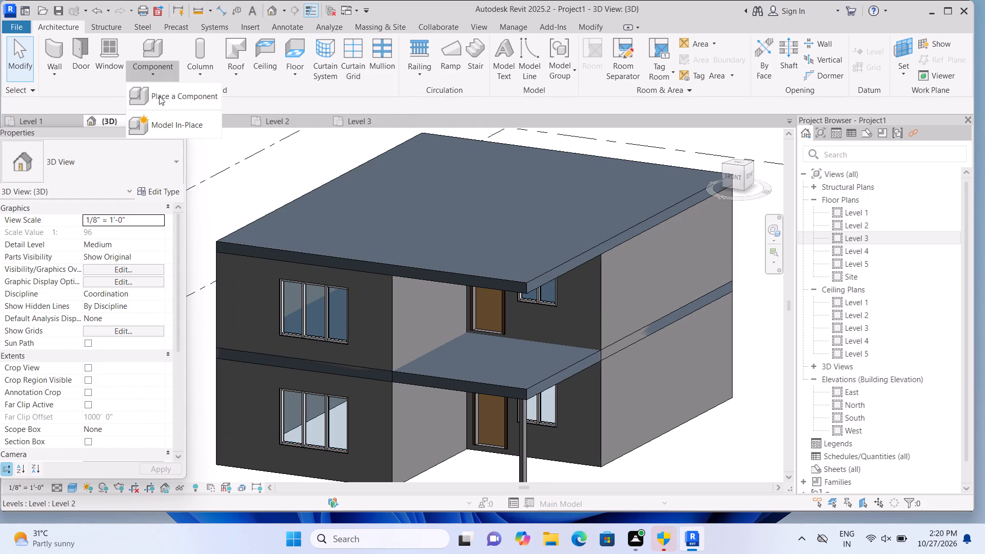
{"action": "left_click", "coordinate": [159, 115]}
{"action": "scroll", "coordinate": [451, 234], "scroll_direction": "down", "scroll_amount": 1}
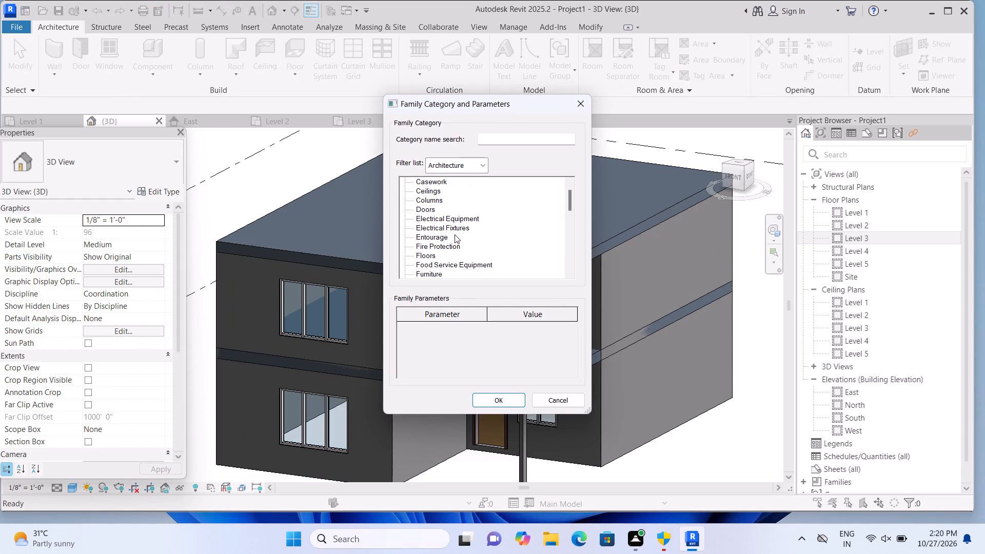
{"action": "scroll", "coordinate": [488, 237], "scroll_direction": "down", "scroll_amount": 2}
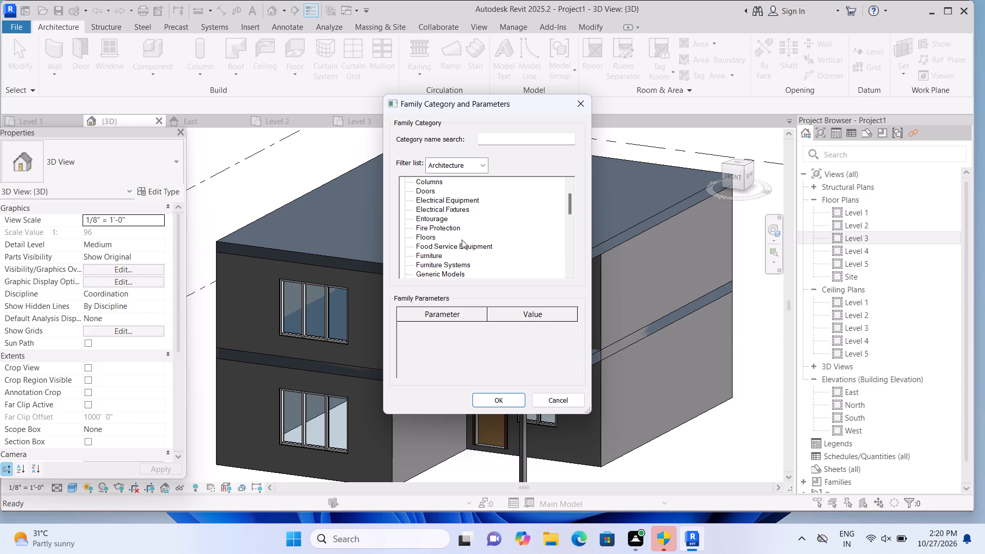
{"action": "scroll", "coordinate": [462, 254], "scroll_direction": "down", "scroll_amount": 1}
{"action": "left_click", "coordinate": [457, 263]}
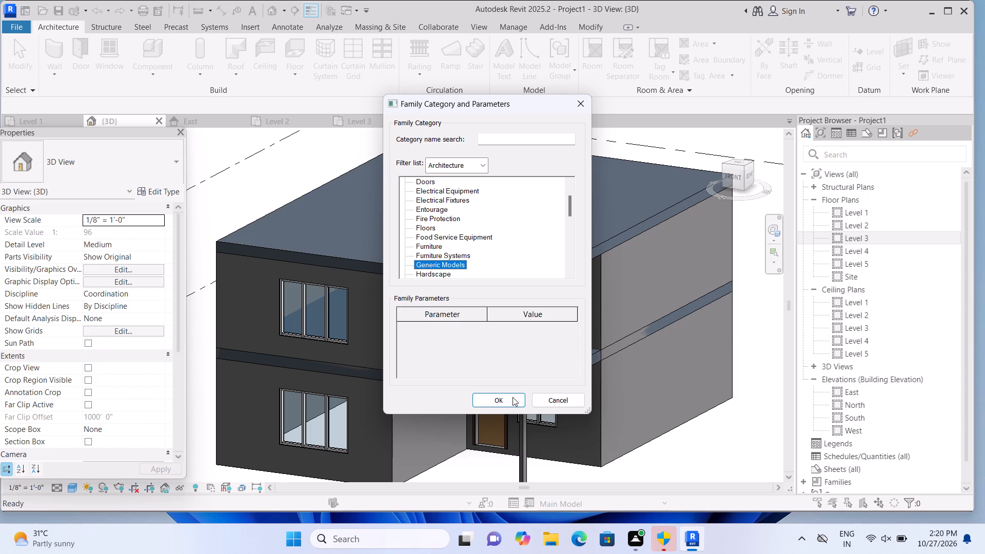
{"action": "left_click", "coordinate": [513, 397]}
{"action": "left_click", "coordinate": [502, 288]}
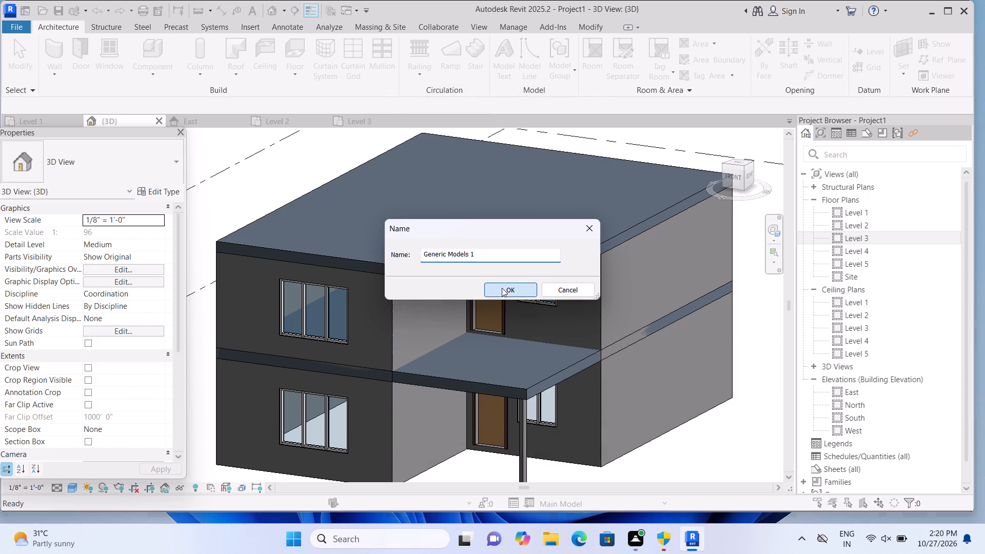
Start an extrusion and set its work plane to the top face of the front upper-storey curtain-wall window.
{"action": "left_click", "coordinate": [114, 69]}
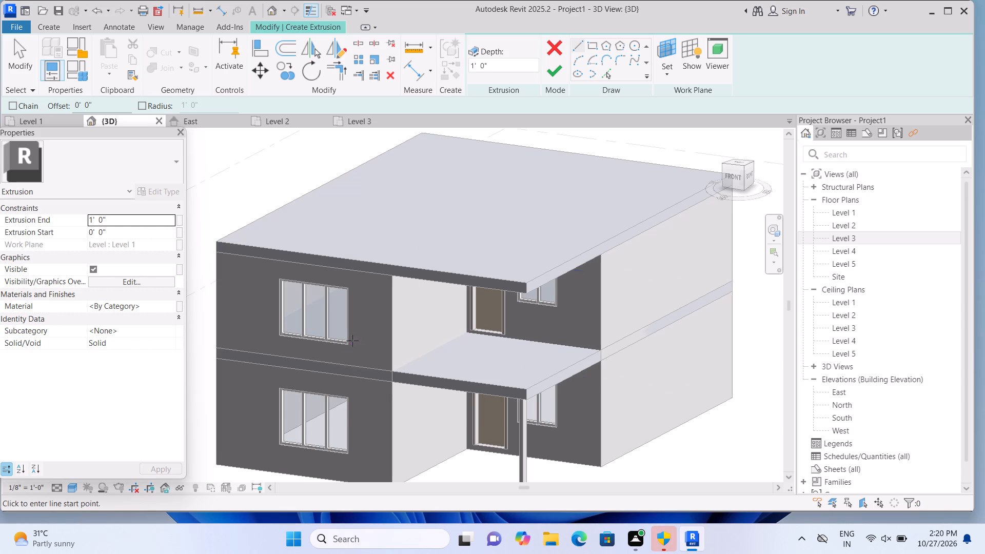
{"action": "scroll", "coordinate": [380, 343], "scroll_direction": "up", "scroll_amount": 4}
{"action": "middle_click_drag", "start_coordinate": [385, 322], "coordinate": [395, 219]}
{"action": "scroll", "coordinate": [396, 220], "scroll_direction": "down", "scroll_amount": 1}
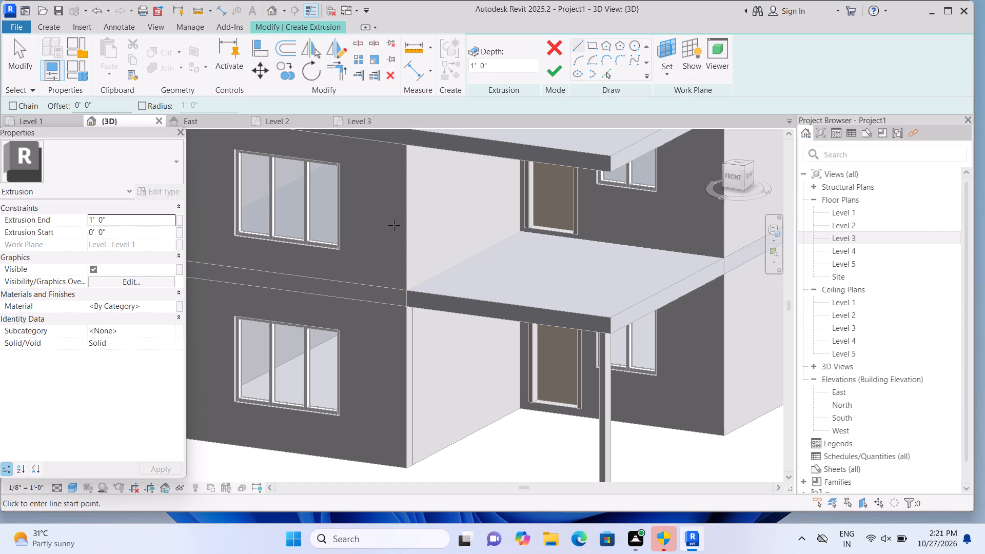
{"action": "scroll", "coordinate": [371, 244], "scroll_direction": "down", "scroll_amount": 2}
{"action": "middle_click_drag", "start_coordinate": [378, 250], "coordinate": [429, 302]}
{"action": "scroll", "coordinate": [408, 259], "scroll_direction": "down", "scroll_amount": 1}
{"action": "scroll", "coordinate": [369, 232], "scroll_direction": "up", "scroll_amount": 2}
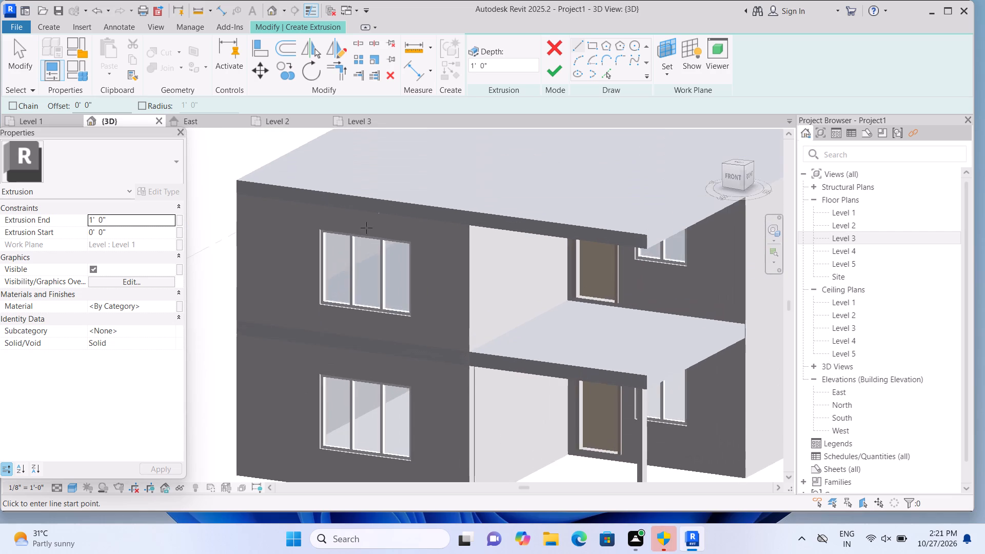
{"action": "scroll", "coordinate": [366, 228], "scroll_direction": "up", "scroll_amount": 3}
{"action": "middle_click_drag", "start_coordinate": [372, 223], "coordinate": [378, 239]}
{"action": "scroll", "coordinate": [378, 239], "scroll_direction": "up", "scroll_amount": 1}
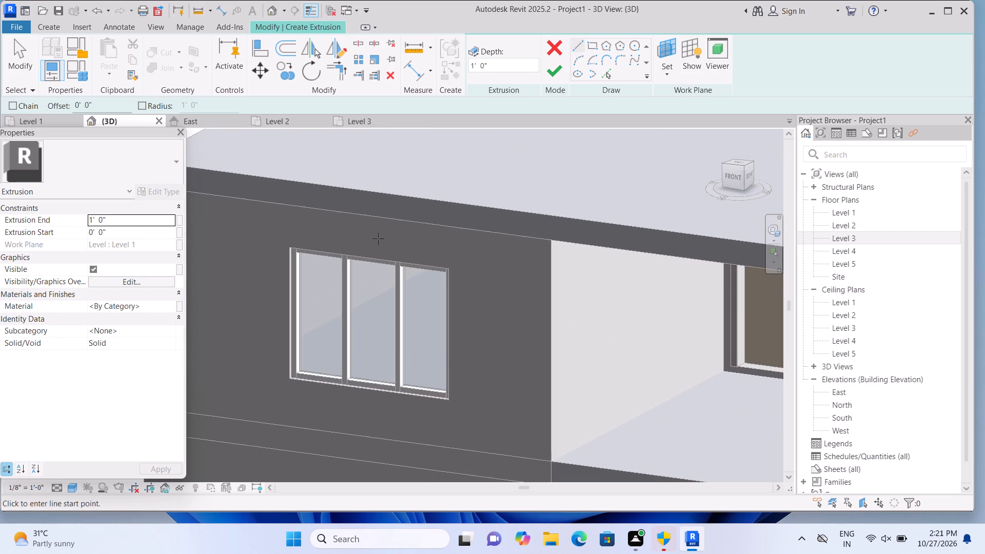
{"action": "scroll", "coordinate": [378, 239], "scroll_direction": "up", "scroll_amount": 2}
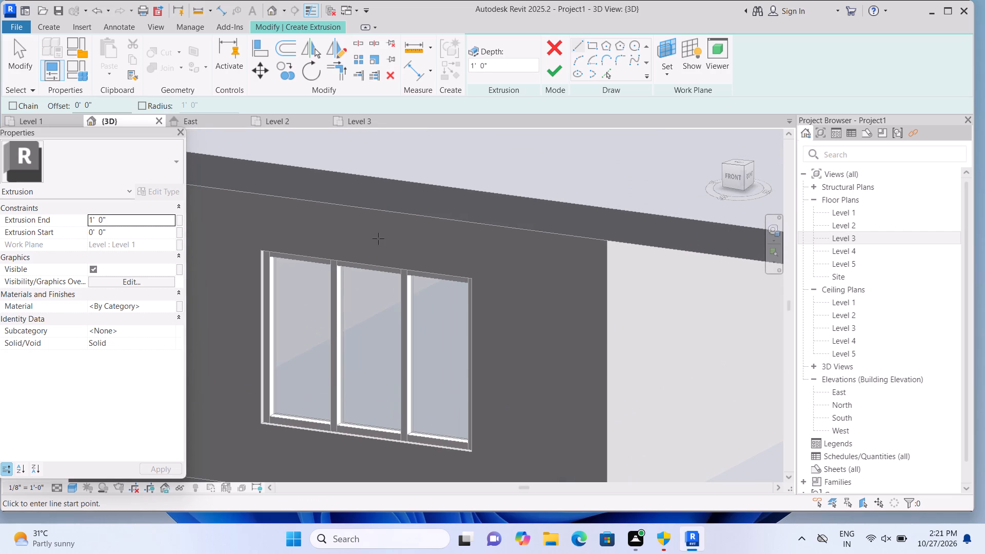
{"action": "scroll", "coordinate": [378, 239], "scroll_direction": "up", "scroll_amount": 1}
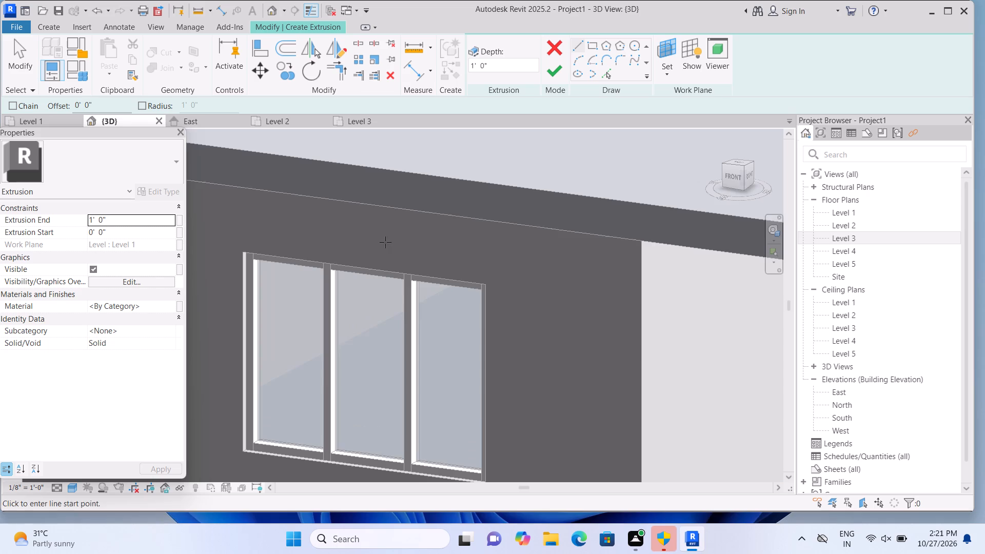
{"action": "middle_click_drag", "start_coordinate": [391, 243], "coordinate": [452, 233]}
{"action": "scroll", "coordinate": [448, 234], "scroll_direction": "up", "scroll_amount": 1}
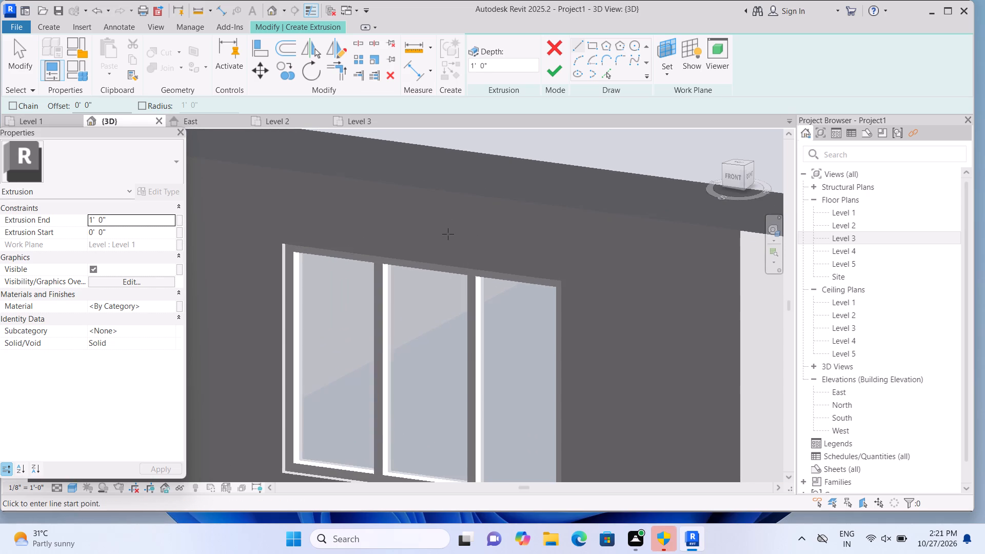
{"action": "scroll", "coordinate": [448, 234], "scroll_direction": "down", "scroll_amount": 1}
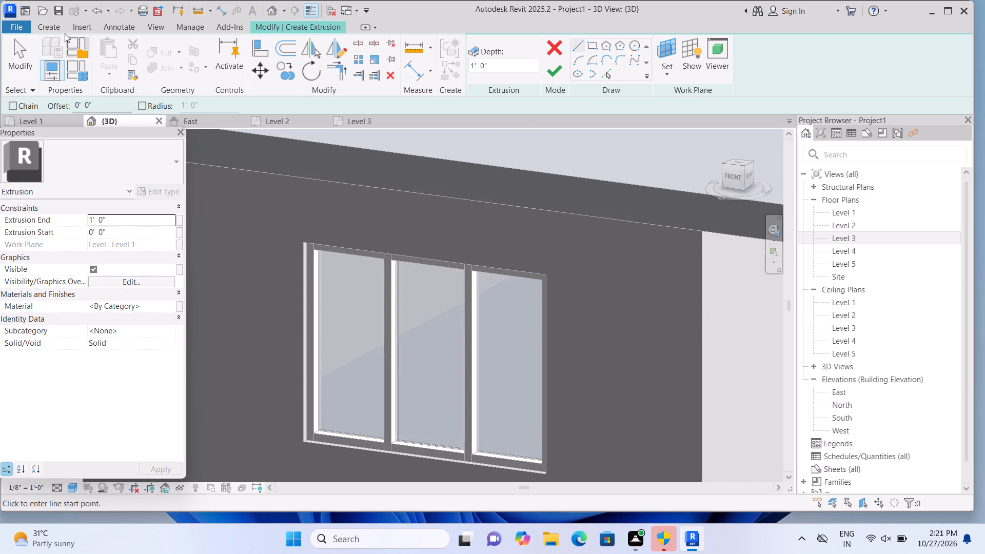
{"action": "left_click", "coordinate": [56, 25]}
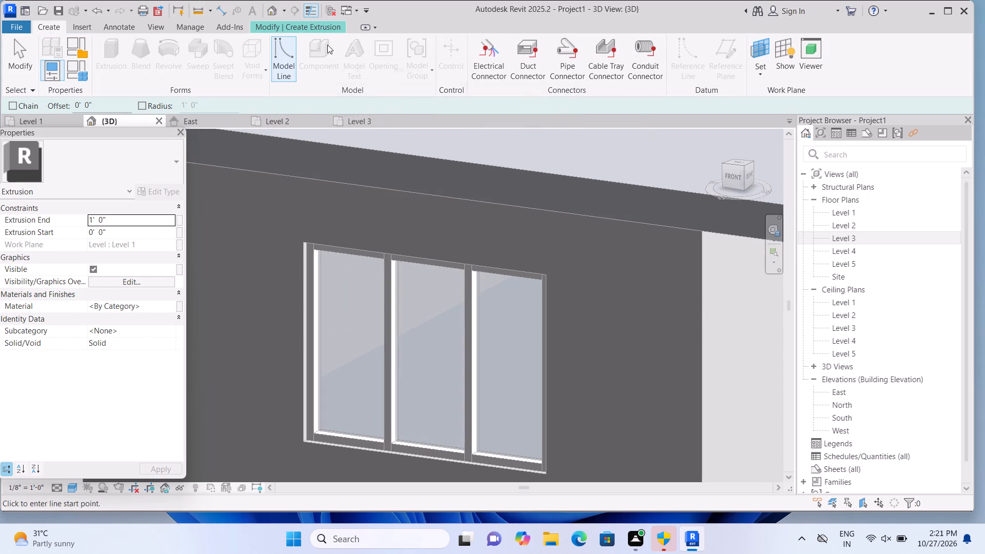
{"action": "left_click", "coordinate": [318, 29]}
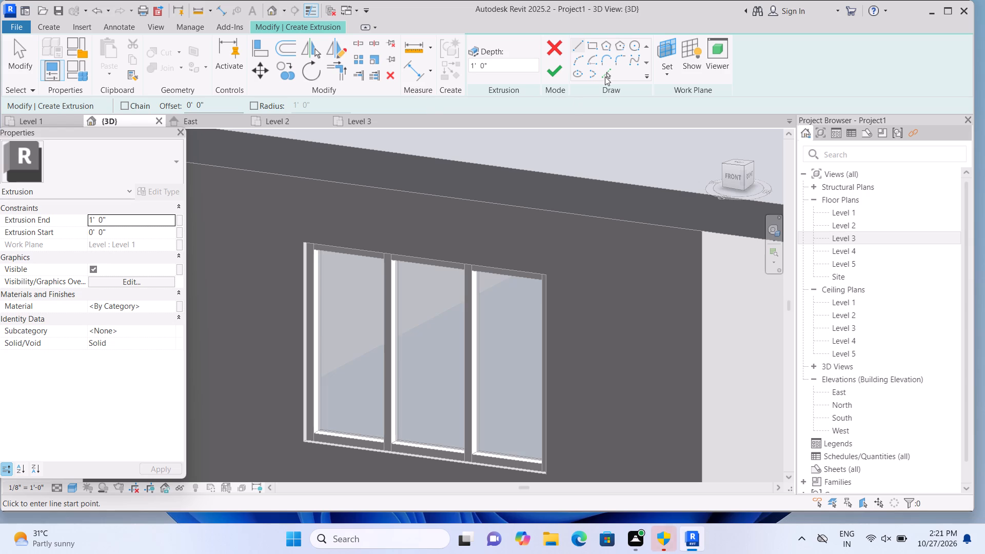
{"action": "left_click", "coordinate": [662, 72]}
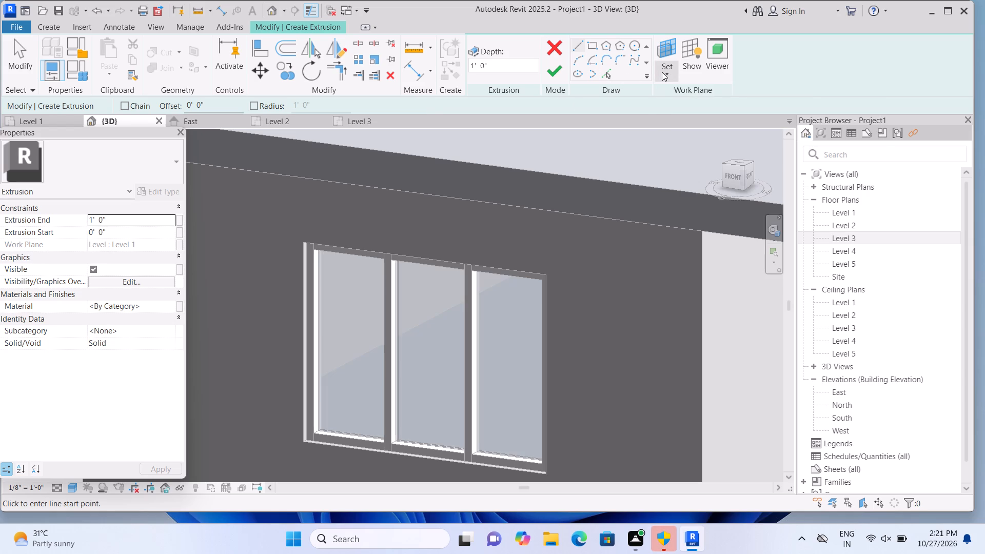
{"action": "left_click", "coordinate": [675, 112]}
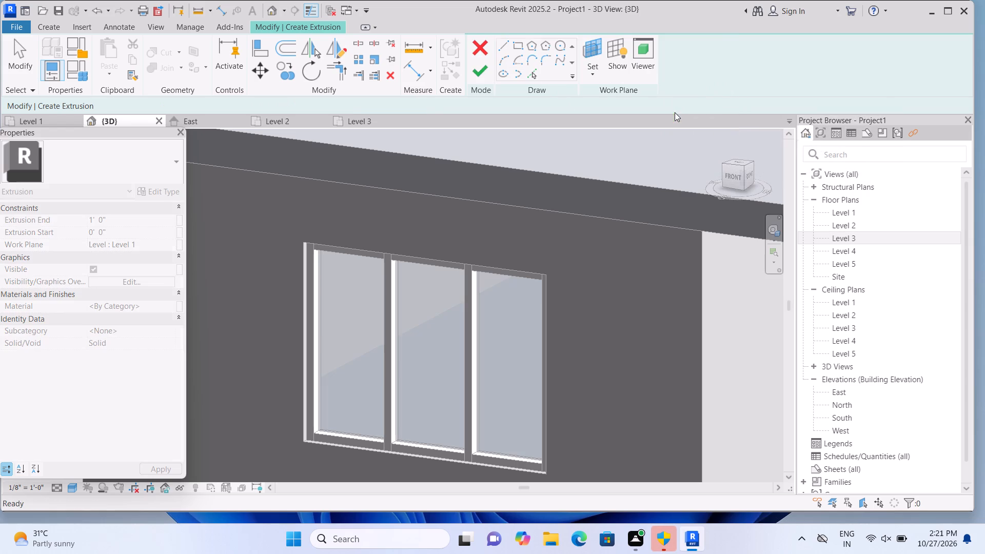
{"action": "left_click", "coordinate": [368, 265]}
Sketch a rectangle about 8'-6" by 2'-0" projecting from the wall above the upper front window and finish the extrusion.
{"action": "left_click", "coordinate": [593, 47]}
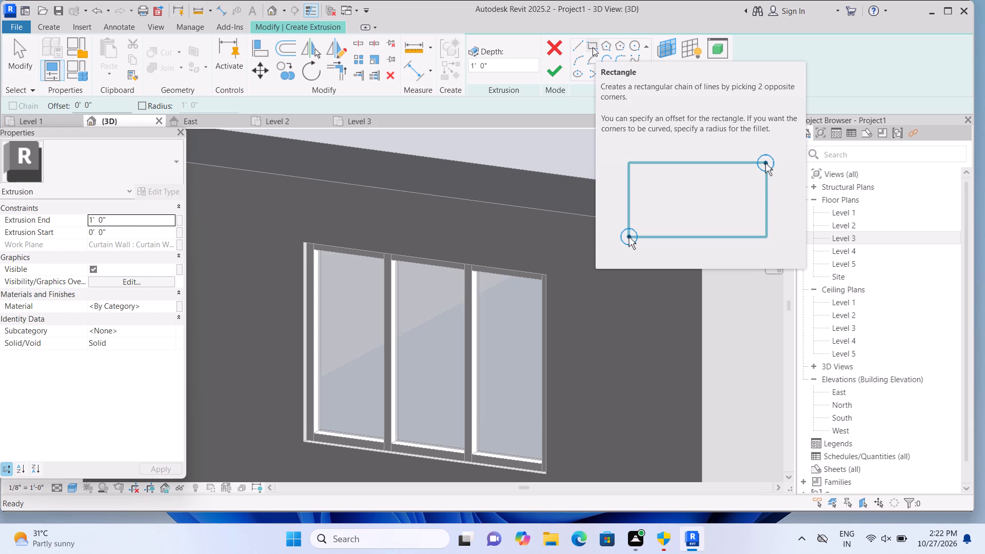
{"action": "left_click", "coordinate": [599, 46]}
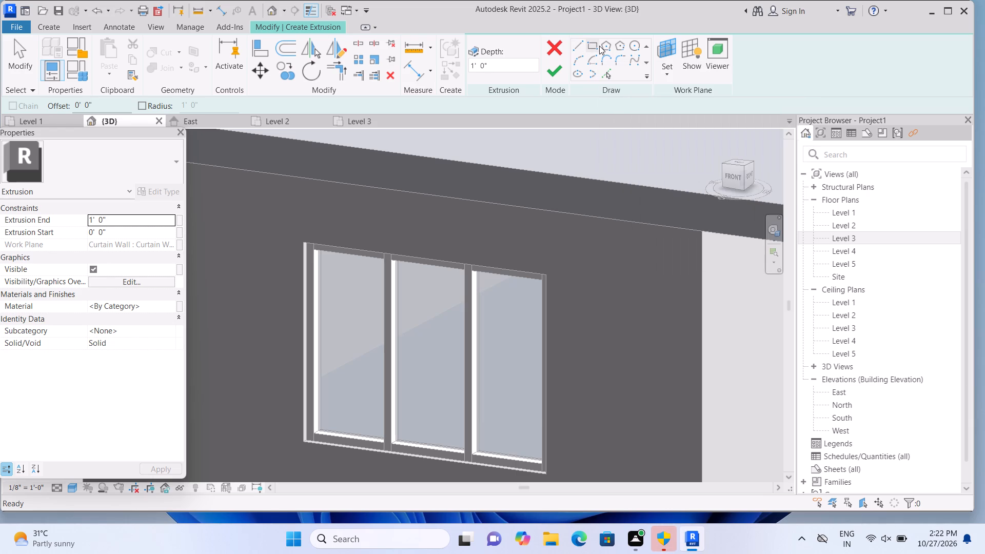
{"action": "left_click", "coordinate": [592, 38]}
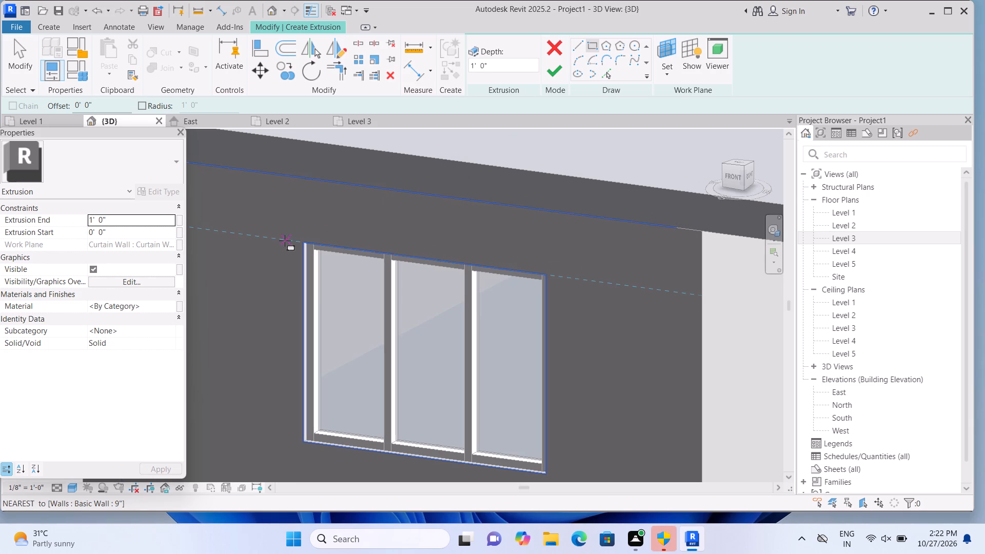
{"action": "left_click", "coordinate": [278, 239]}
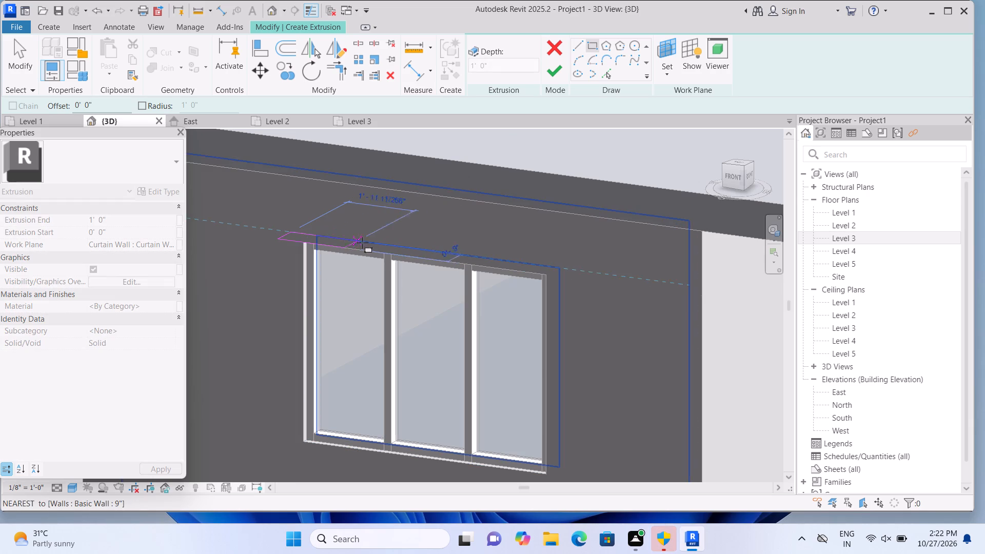
{"action": "left_click", "coordinate": [539, 297]}
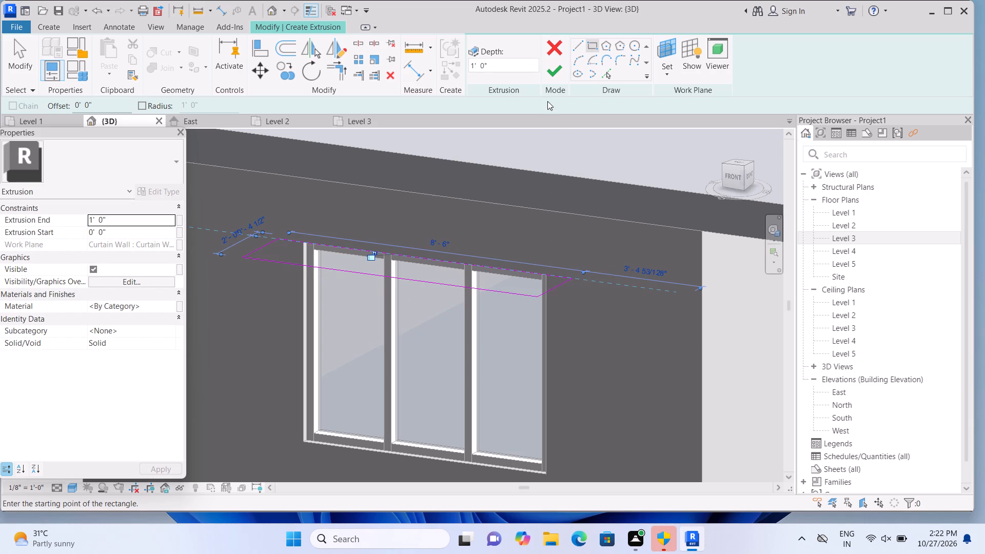
{"action": "left_click", "coordinate": [554, 72]}
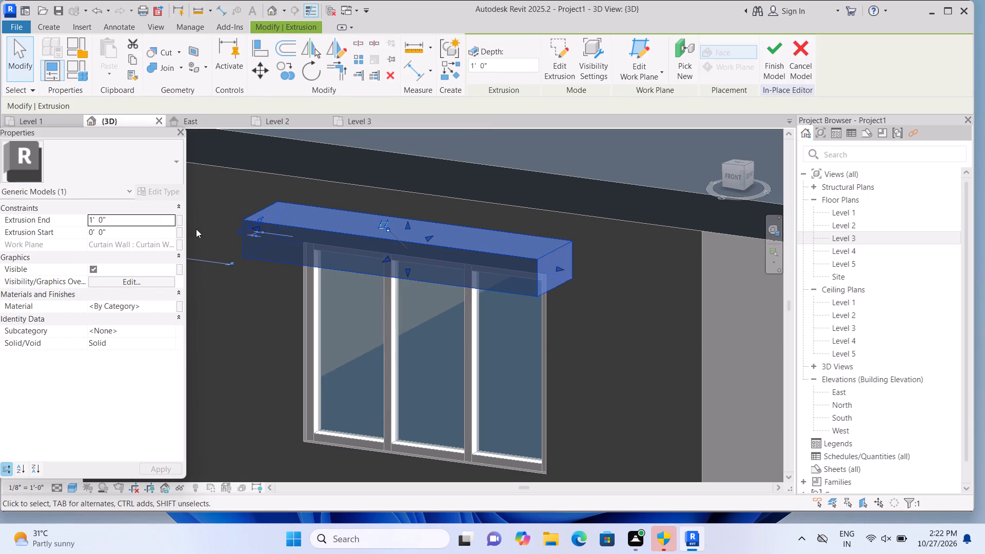
Set the window canopy's extrusion end to 9".
{"action": "left_click", "coordinate": [160, 217]}
{"action": "key", "text": "BackSpace"}
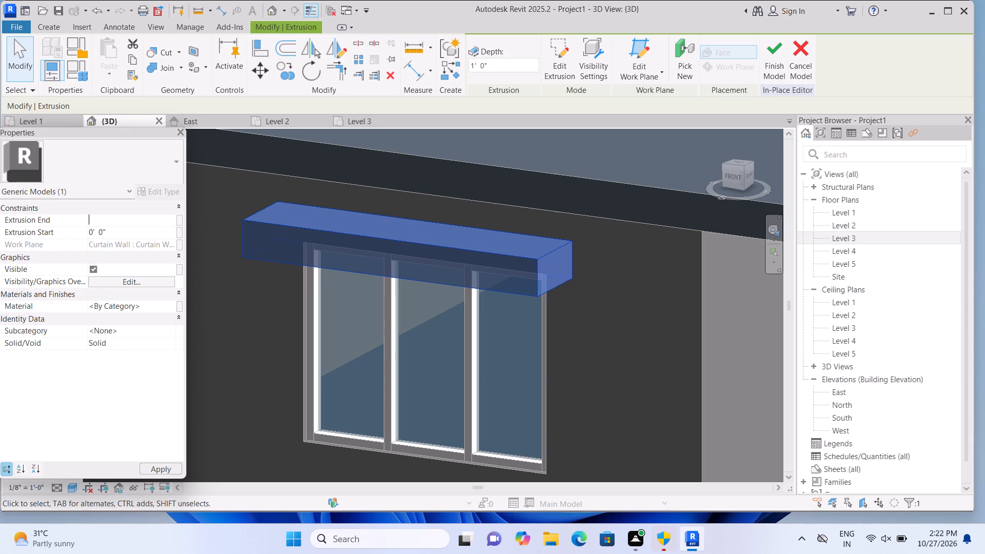
{"action": "key", "text": "9"}
{"action": "key", "text": "shift+quotedbl"}
{"action": "key", "text": "Return"}
{"action": "left_click", "coordinate": [255, 330]}
Examine the canopy over the upper front window and the matching window on the storey below.
{"action": "scroll", "coordinate": [255, 330], "scroll_direction": "down", "scroll_amount": 3}
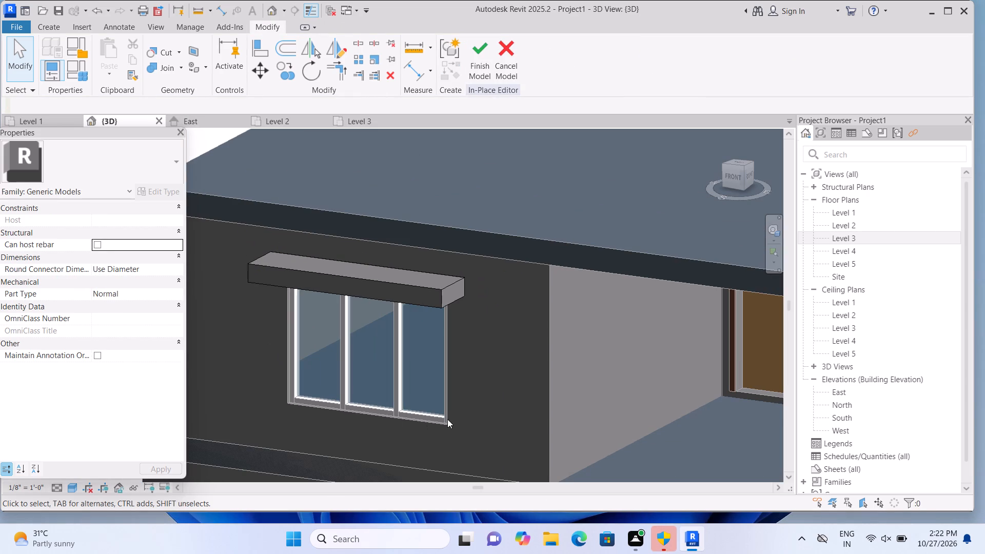
{"action": "middle_click_drag", "start_coordinate": [470, 419], "coordinate": [486, 366]}
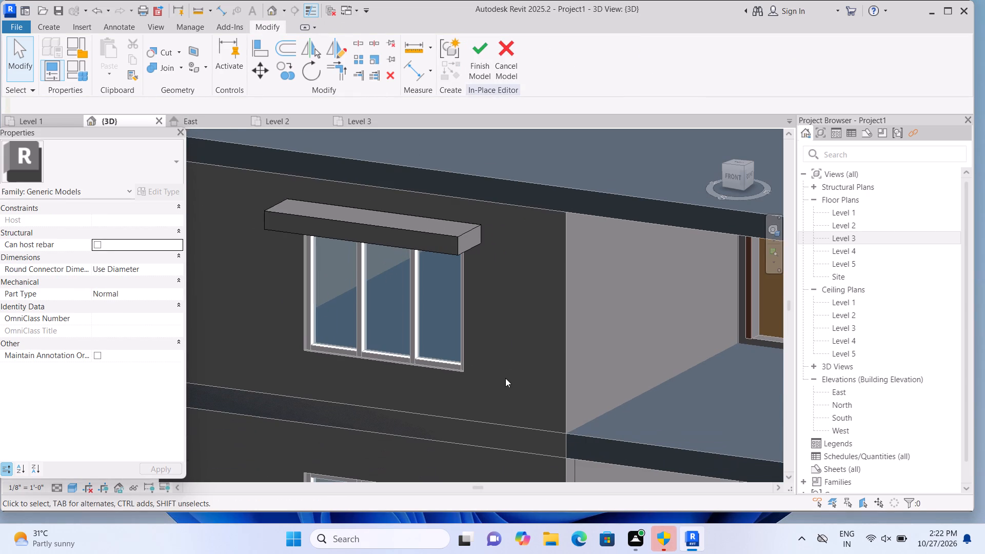
{"action": "middle_click_drag", "start_coordinate": [505, 378], "coordinate": [507, 347]}
{"action": "scroll", "coordinate": [507, 347], "scroll_direction": "down", "scroll_amount": 2}
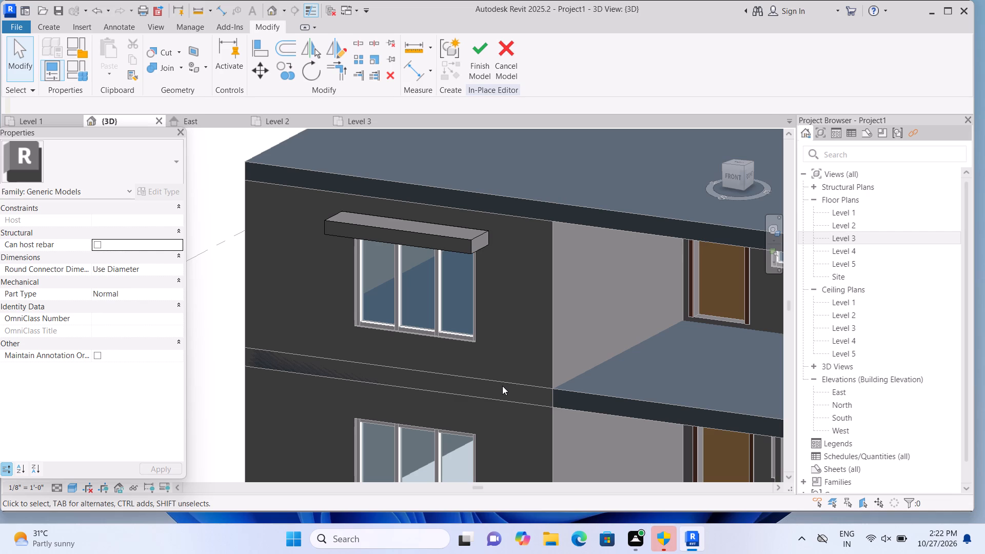
{"action": "scroll", "coordinate": [515, 420], "scroll_direction": "down", "scroll_amount": 1}
{"action": "middle_click_drag", "start_coordinate": [513, 420], "coordinate": [508, 418]}
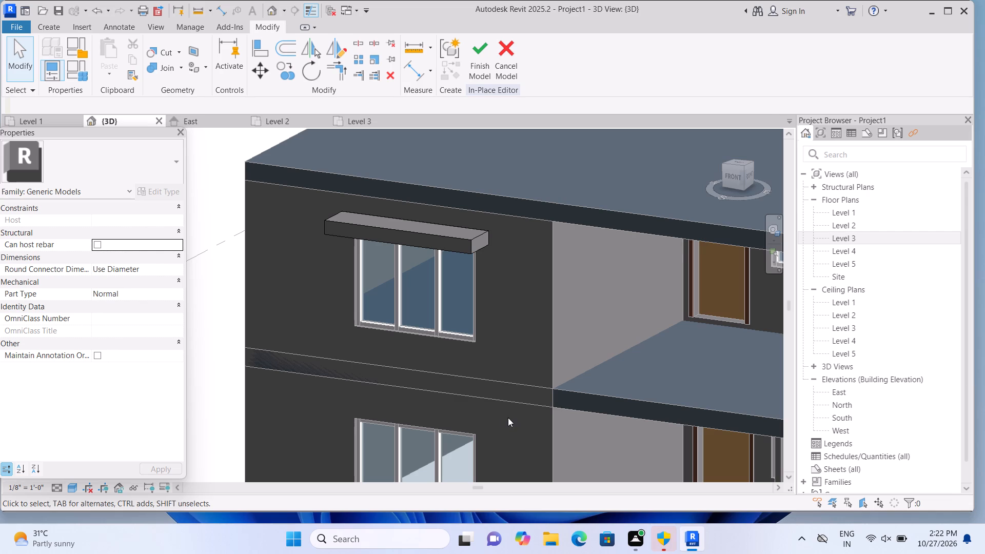
{"action": "middle_click_drag", "start_coordinate": [508, 418], "coordinate": [491, 394]}
{"action": "middle_click_drag", "start_coordinate": [503, 424], "coordinate": [497, 412]}
{"action": "scroll", "coordinate": [497, 412], "scroll_direction": "up", "scroll_amount": 1}
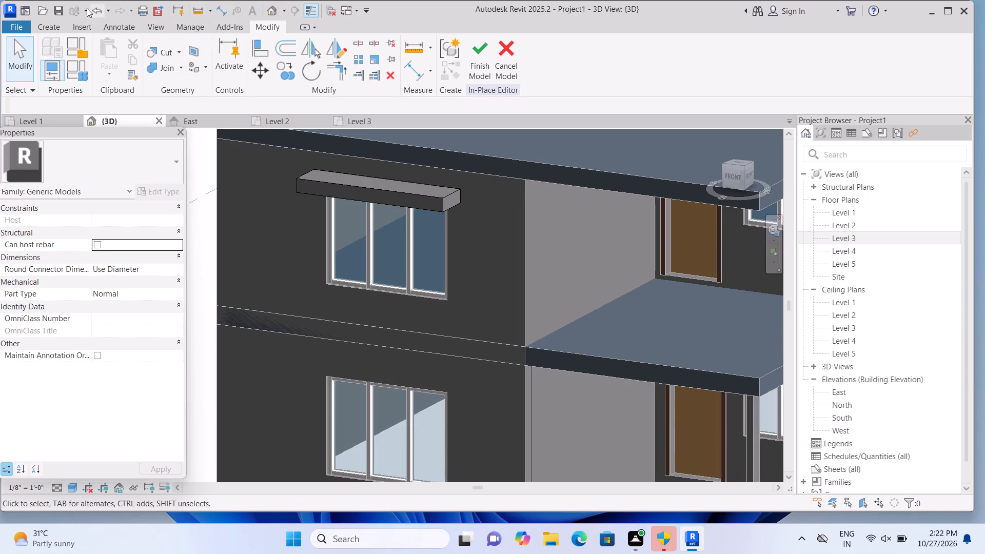
Start another extrusion and set its work plane to the top face of the front ground-storey curtain-wall window.
{"action": "left_click", "coordinate": [53, 30]}
{"action": "left_click", "coordinate": [98, 49]}
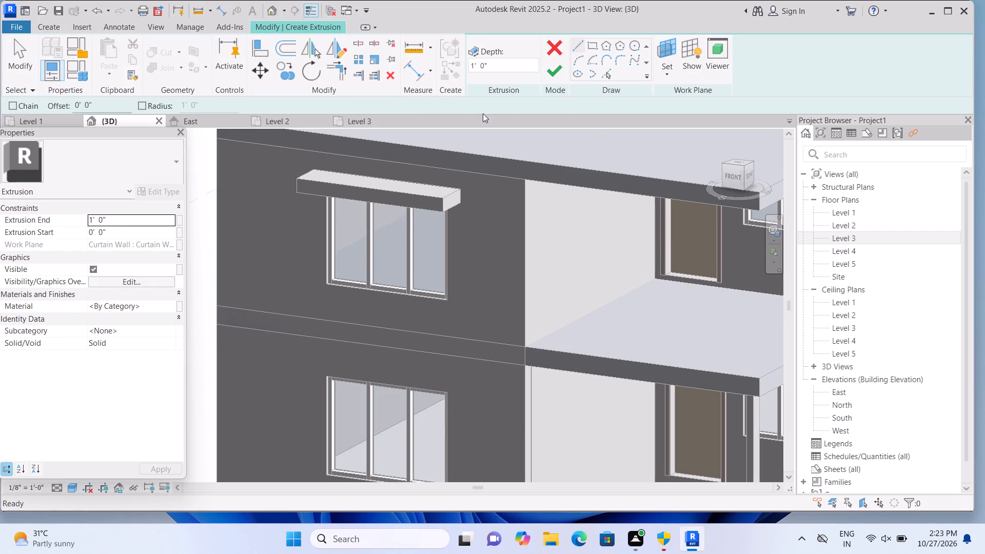
{"action": "left_click", "coordinate": [674, 78]}
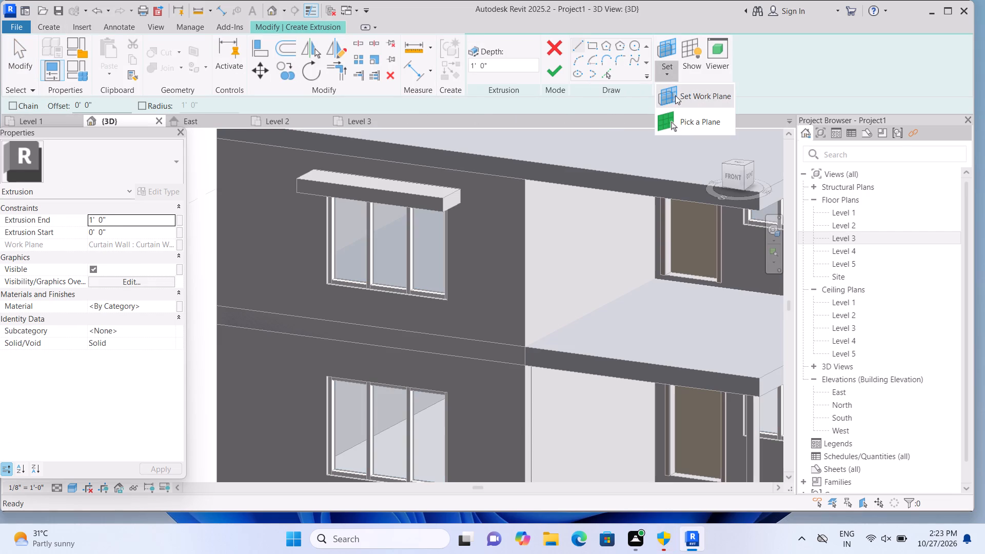
{"action": "left_click", "coordinate": [673, 127]}
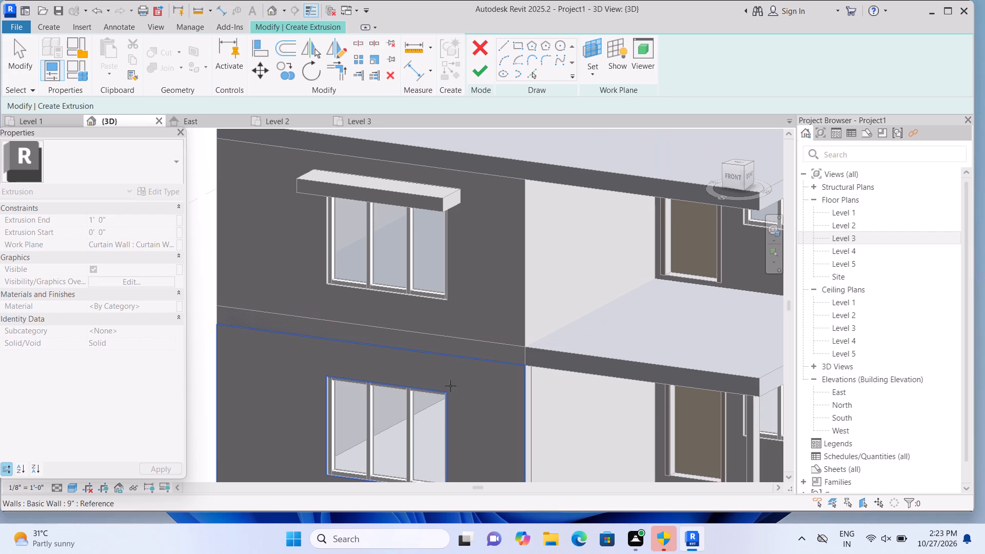
{"action": "left_click", "coordinate": [425, 388]}
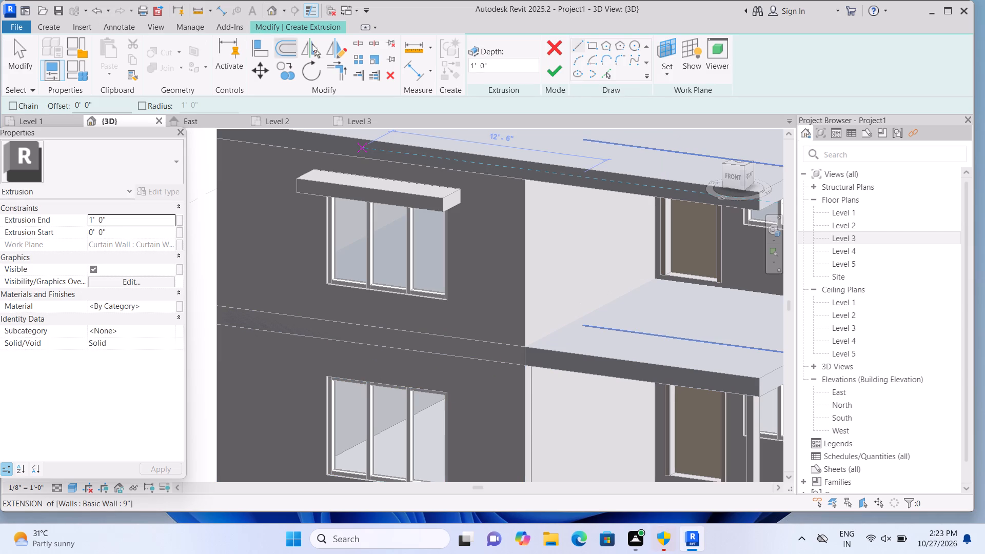
Sketch a rectangle about 9'-0" wide projecting from the wall above the front ground-storey window and finish the extrusion.
{"action": "left_click", "coordinate": [595, 44]}
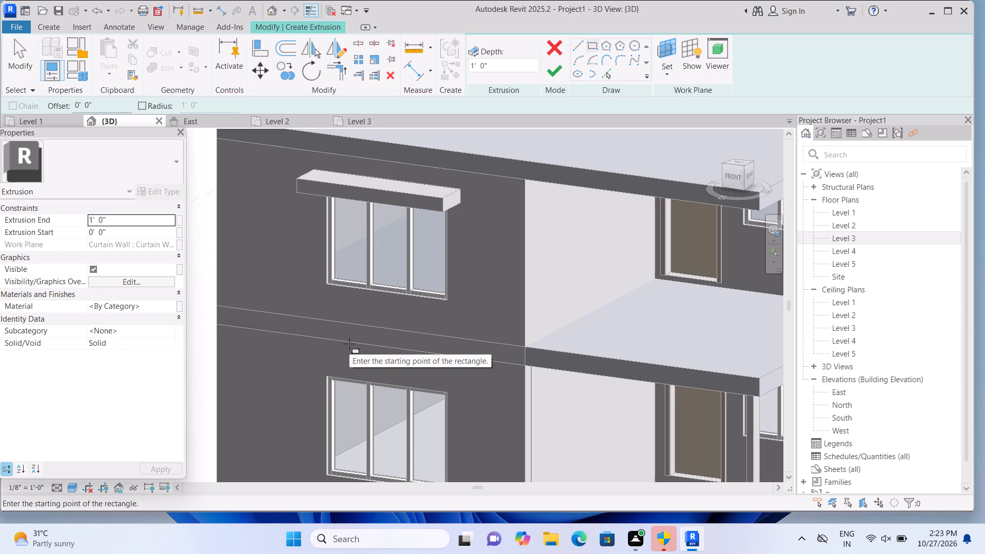
{"action": "middle_click_drag", "start_coordinate": [347, 346], "coordinate": [342, 293]}
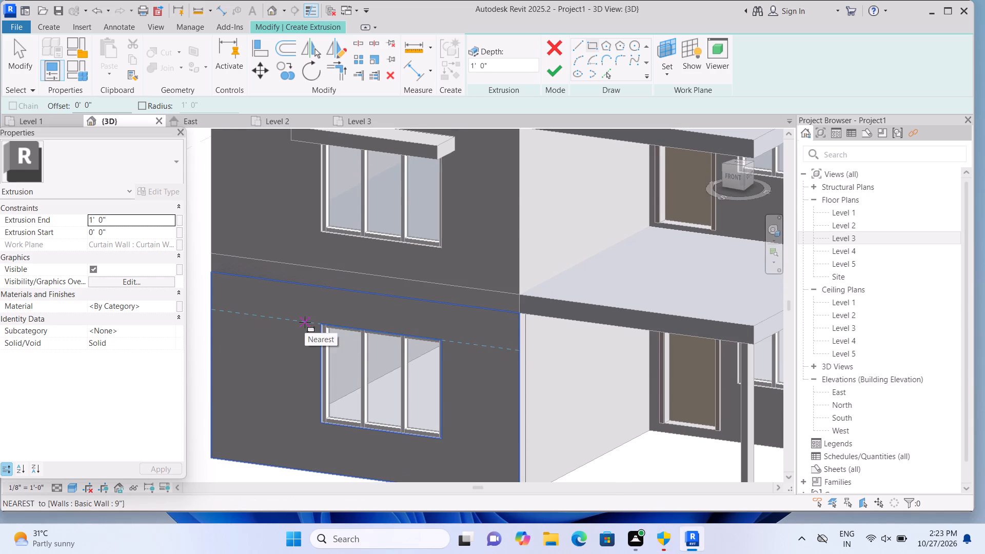
{"action": "left_click", "coordinate": [305, 322]}
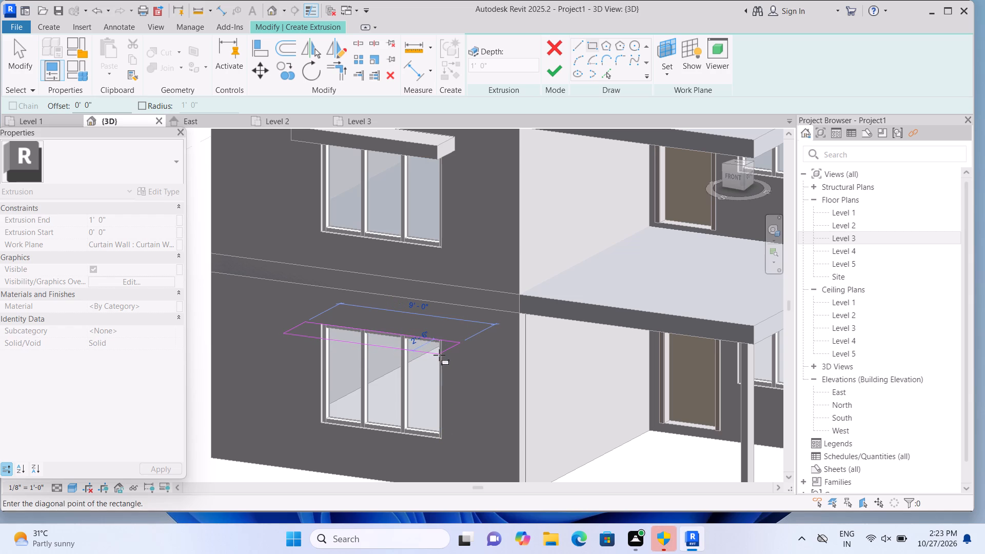
{"action": "double_click", "coordinate": [439, 355]}
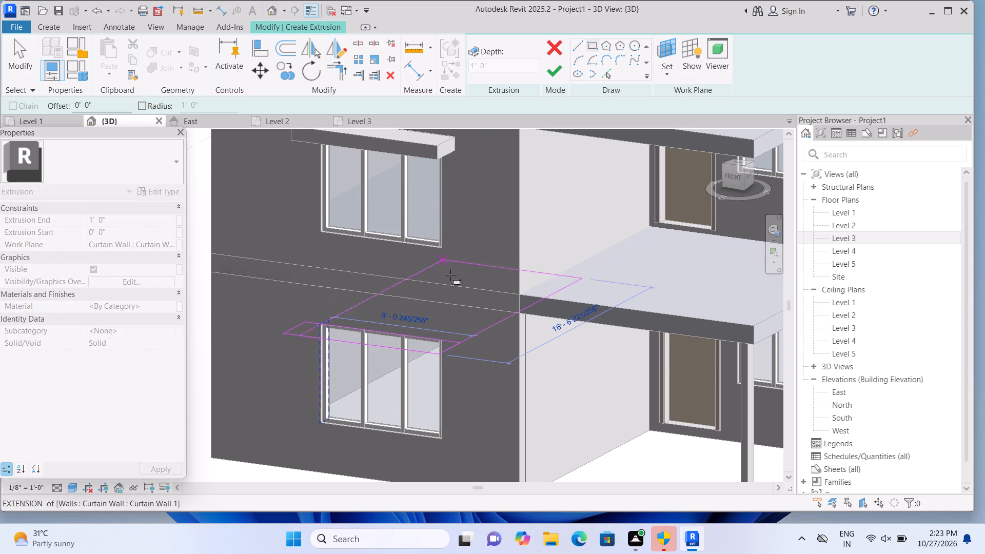
{"action": "key", "text": "Escape"}
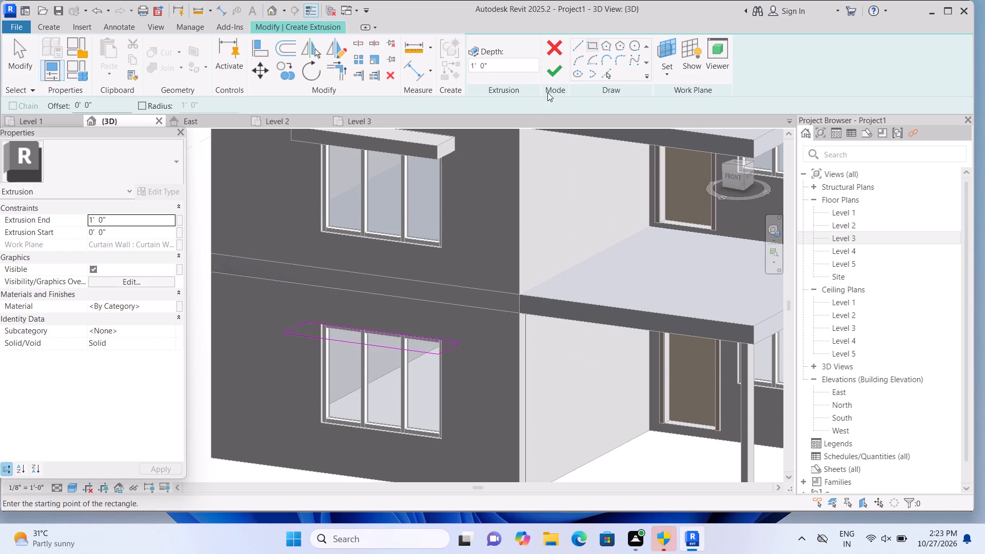
{"action": "left_click", "coordinate": [552, 73]}
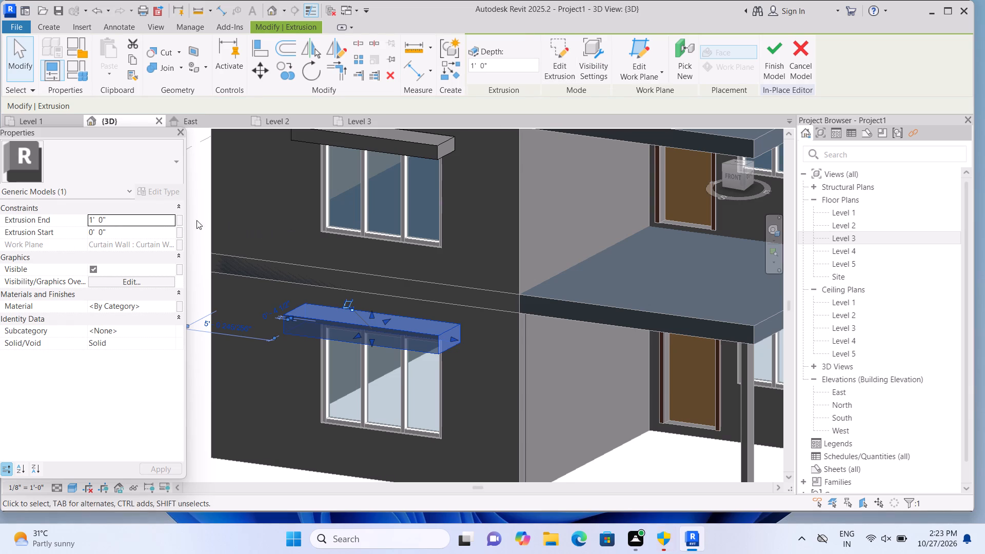
Set the ground-storey window canopy's extrusion end to 9".
{"action": "left_click", "coordinate": [152, 221]}
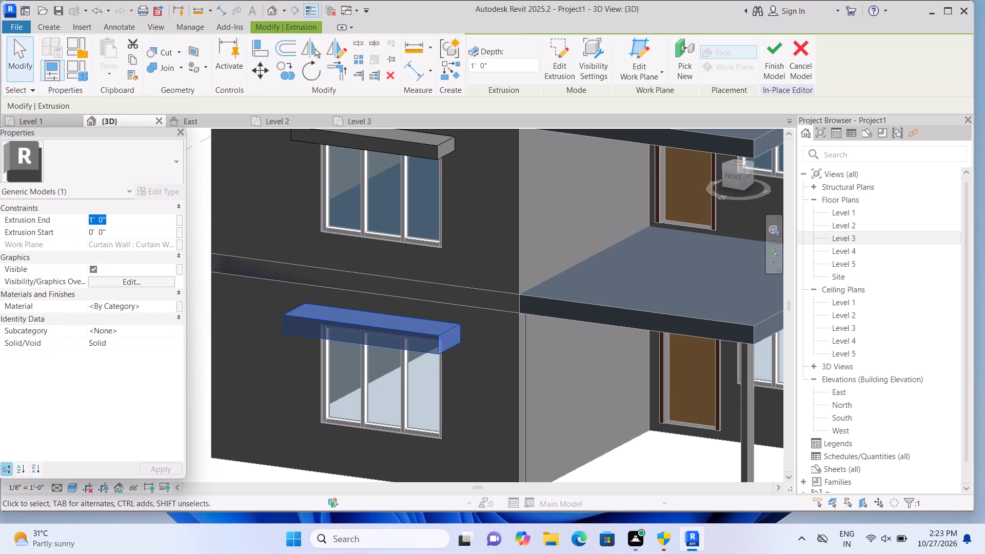
{"action": "key", "text": "BackSpace"}
{"action": "key", "text": "9"}
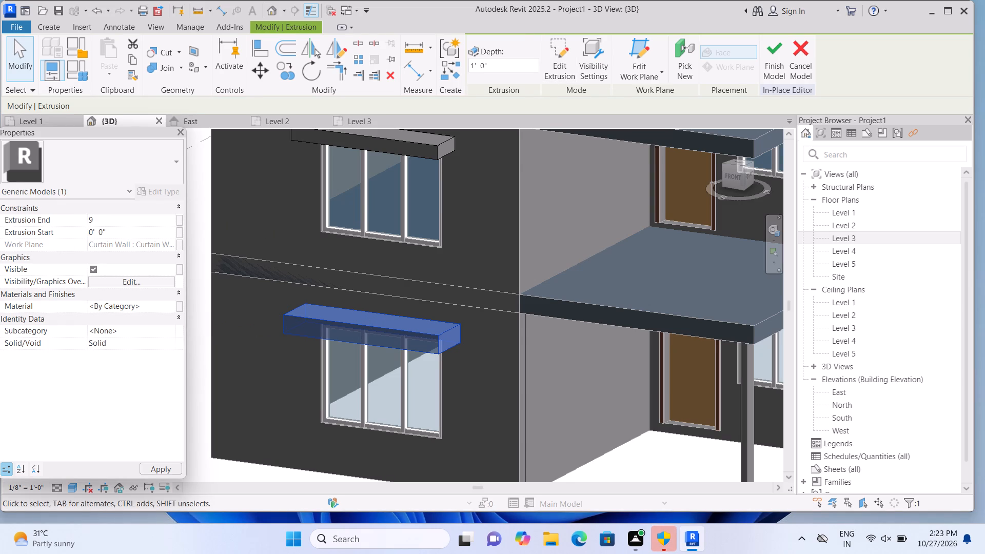
{"action": "key", "text": "shift+quotedbl"}
{"action": "key", "text": "Return"}
{"action": "scroll", "coordinate": [249, 291], "scroll_direction": "down", "scroll_amount": 1}
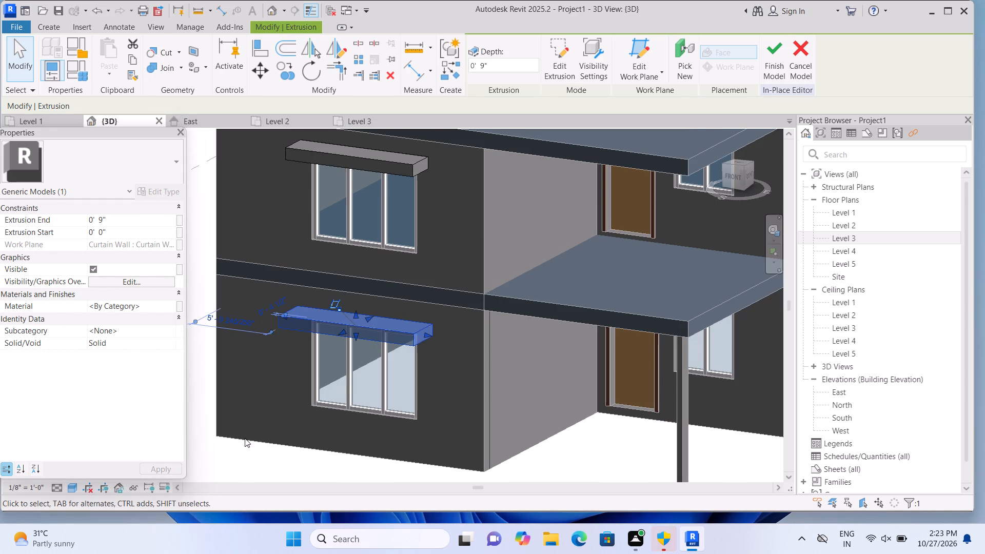
{"action": "left_click", "coordinate": [239, 453]}
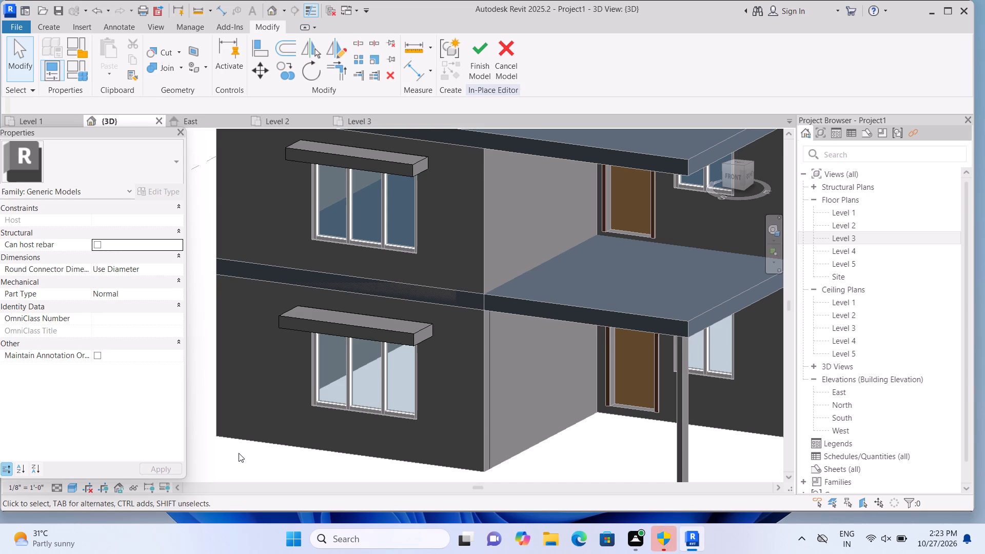
Open the Level 1 floor plan and start a new extrusion there.
{"action": "scroll", "coordinate": [239, 453], "scroll_direction": "down", "scroll_amount": 1}
{"action": "scroll", "coordinate": [232, 412], "scroll_direction": "down", "scroll_amount": 1}
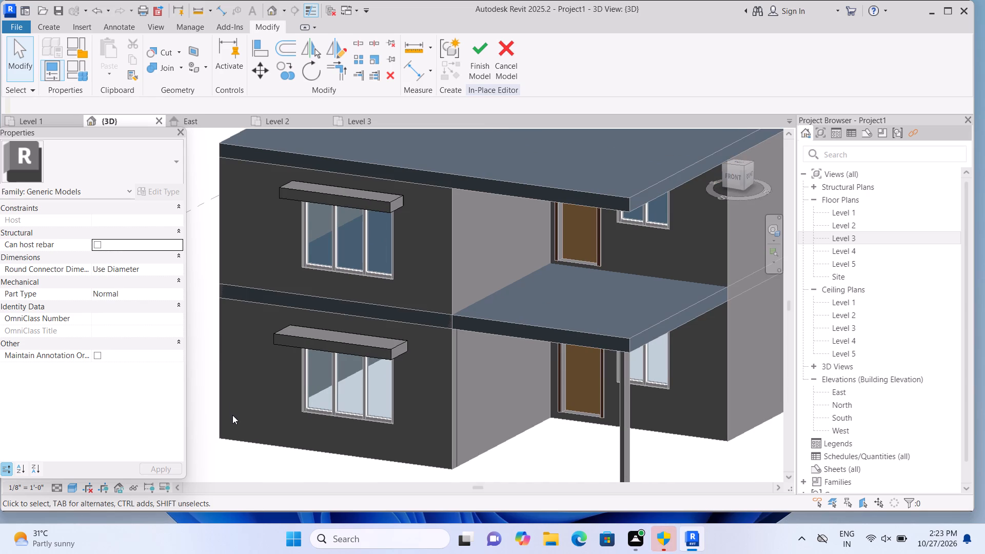
{"action": "middle_click_drag", "start_coordinate": [235, 426], "coordinate": [232, 374]}
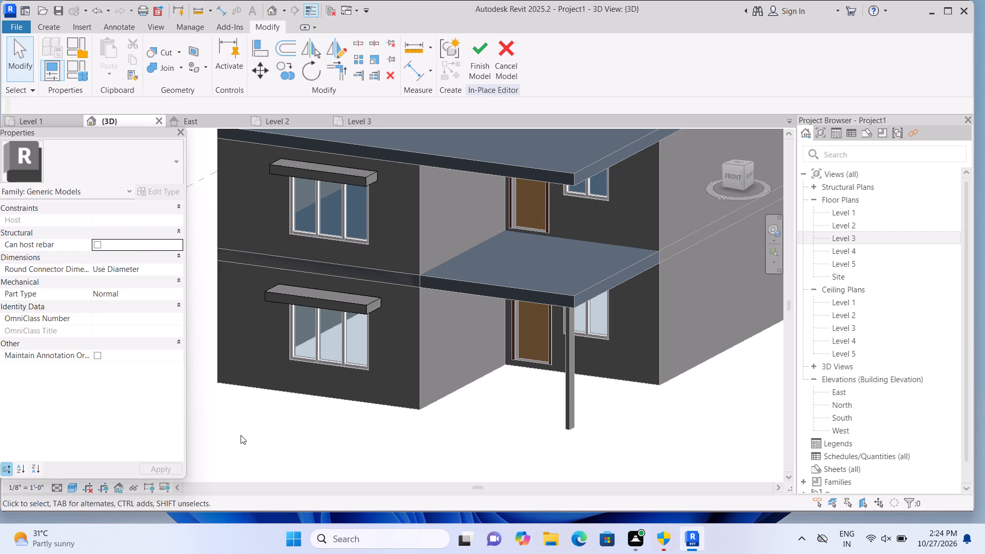
{"action": "middle_click_drag", "start_coordinate": [383, 430], "coordinate": [352, 426]}
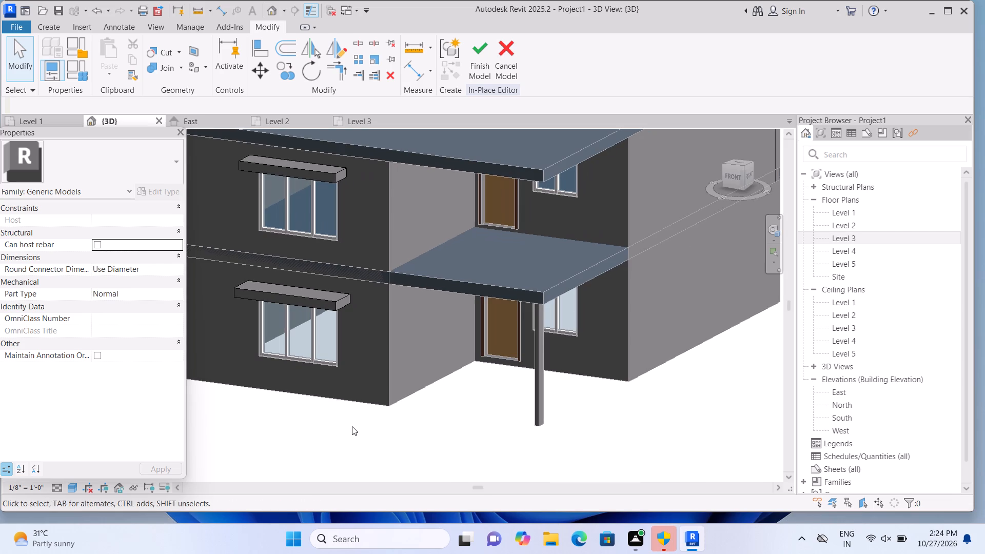
{"action": "double_click", "coordinate": [837, 214]}
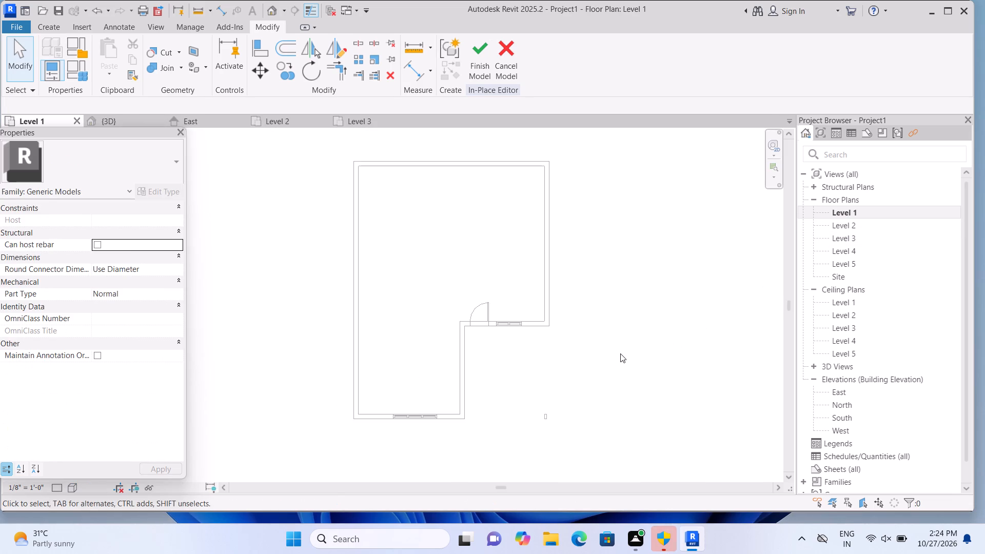
{"action": "scroll", "coordinate": [620, 353], "scroll_direction": "up", "scroll_amount": 1}
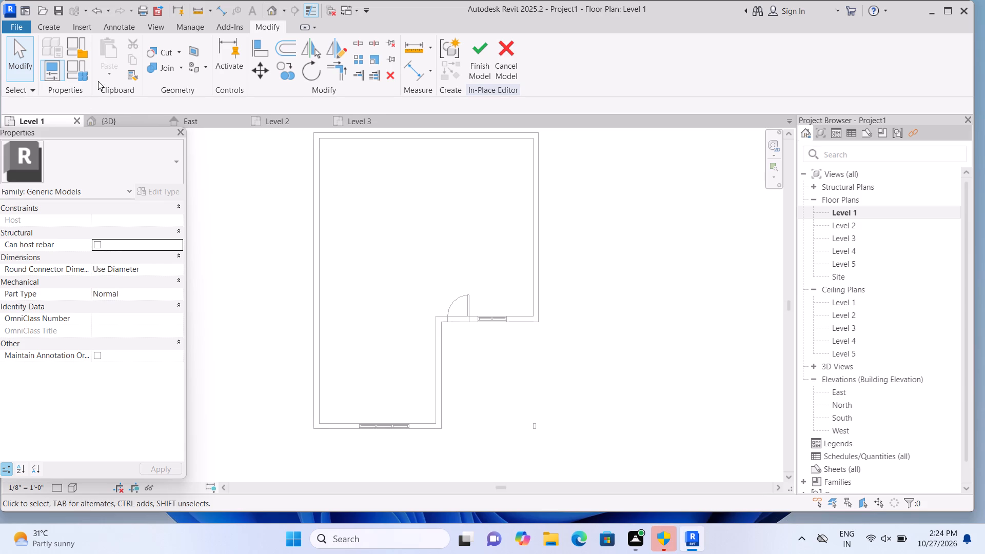
{"action": "left_click", "coordinate": [60, 28]}
{"action": "left_click", "coordinate": [109, 49]}
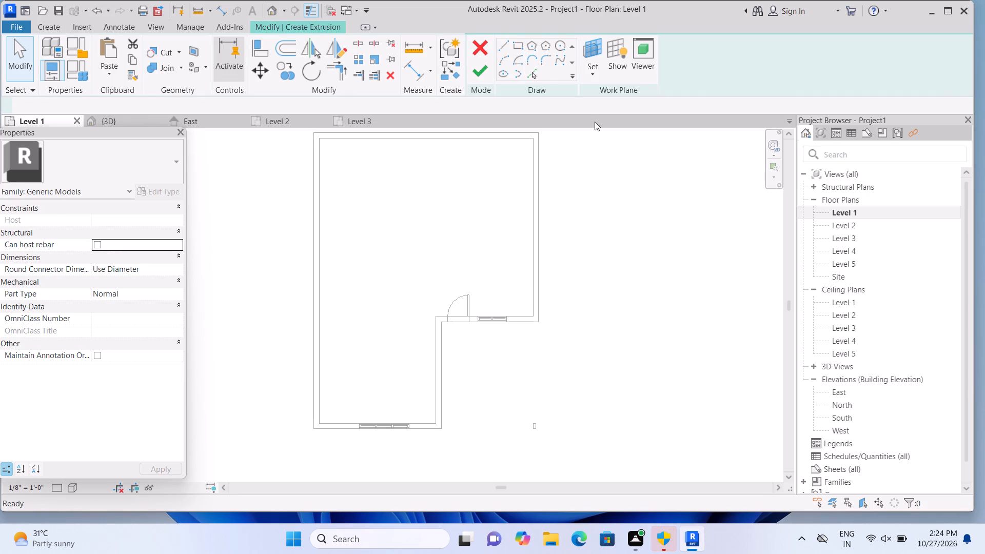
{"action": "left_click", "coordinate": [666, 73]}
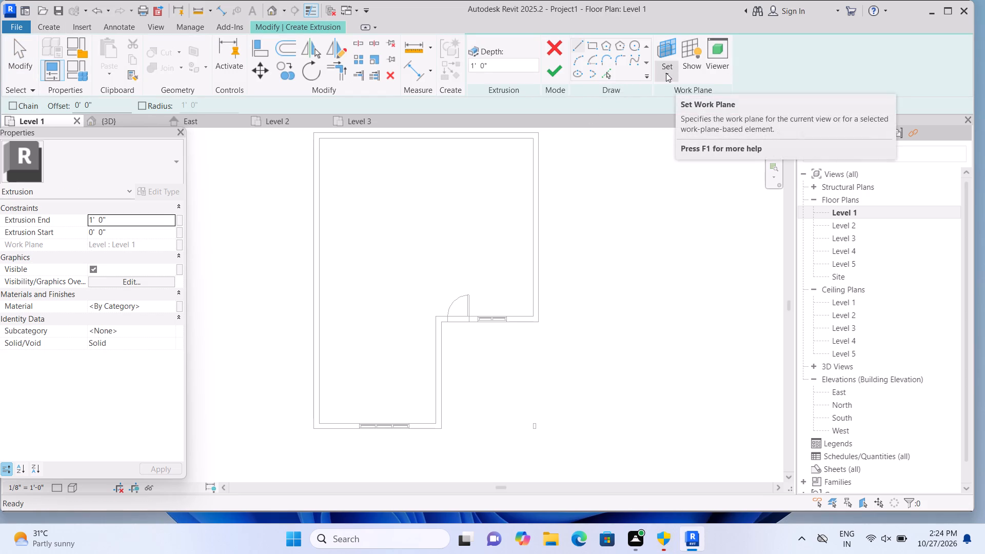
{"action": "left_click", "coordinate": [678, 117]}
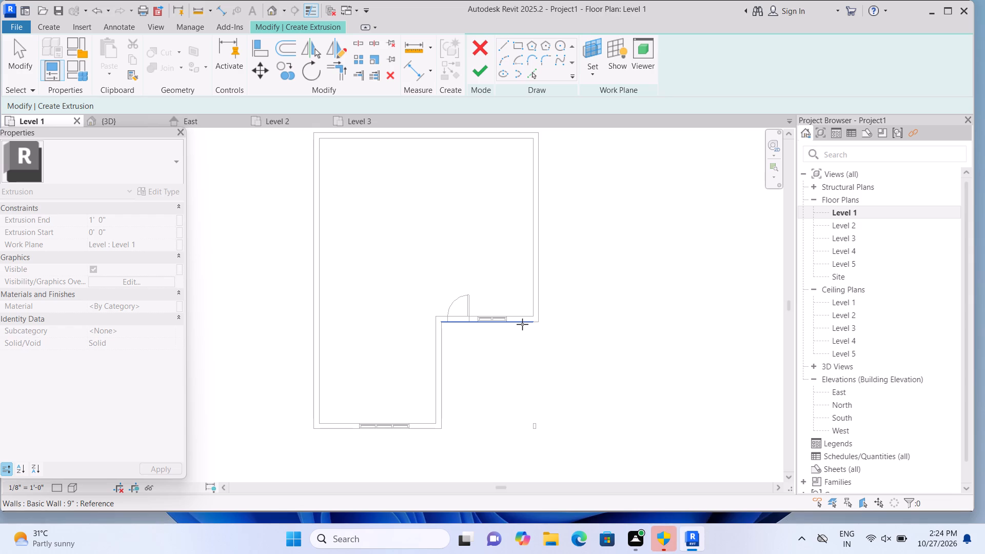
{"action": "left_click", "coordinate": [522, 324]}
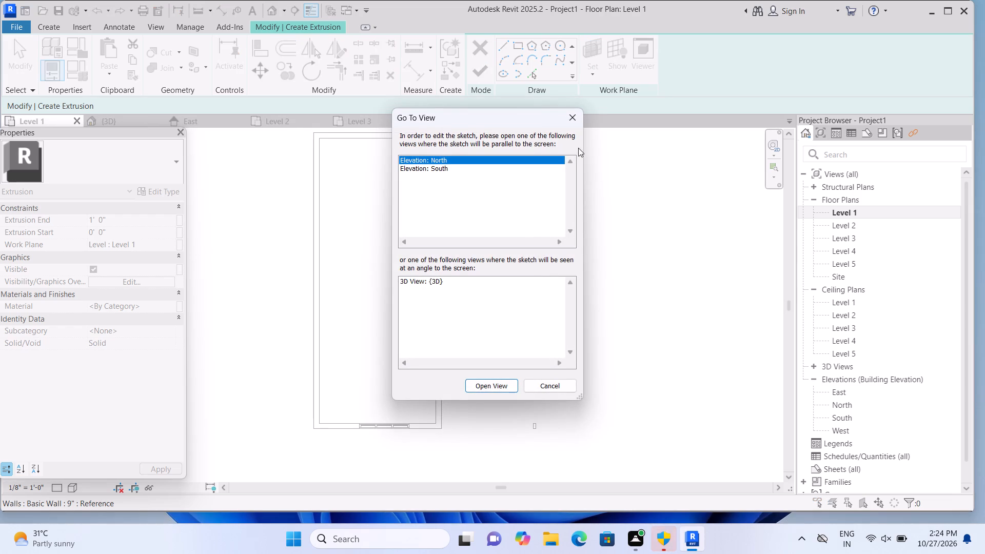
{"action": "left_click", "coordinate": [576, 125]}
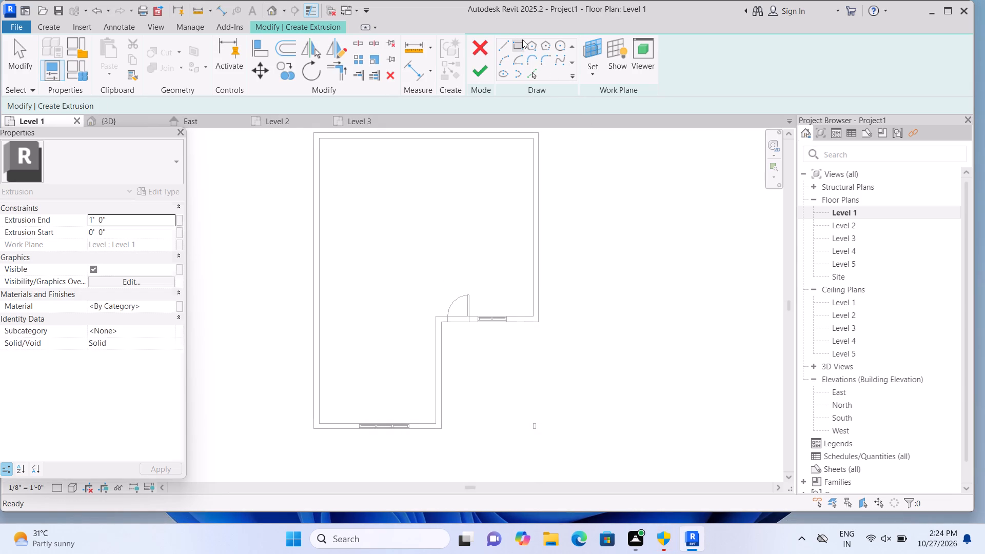
Sketch a rectangle about 13'-7 1/2" by 15'-0" covering the open southeast area on Level 1 and finish the extrusion.
{"action": "left_click", "coordinate": [519, 42]}
{"action": "scroll", "coordinate": [465, 351], "scroll_direction": "up", "scroll_amount": 1}
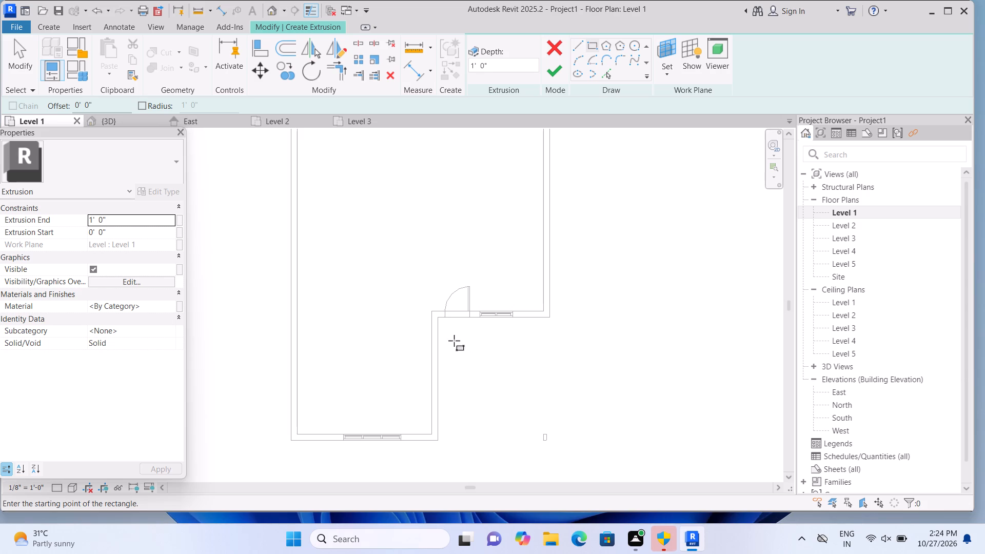
{"action": "left_click", "coordinate": [439, 319]}
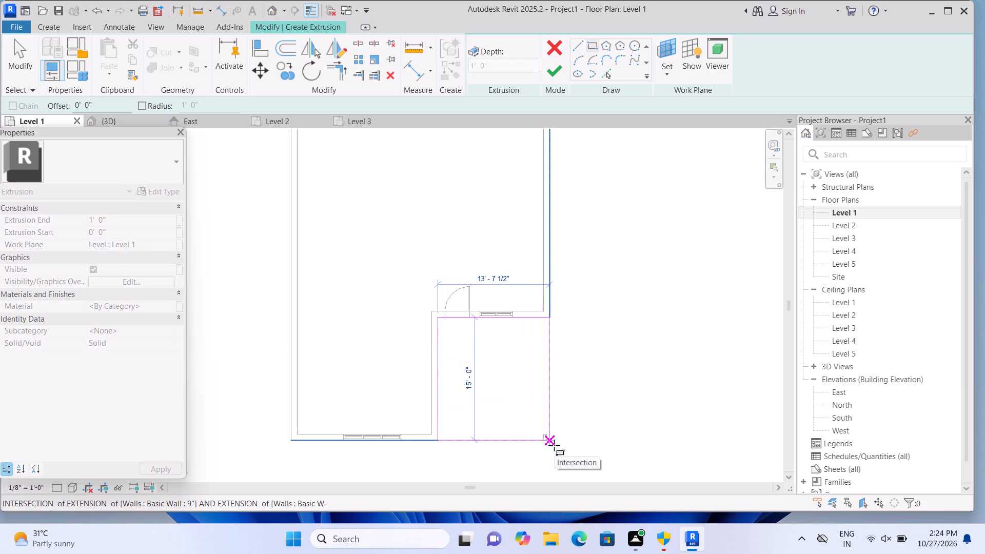
{"action": "left_click", "coordinate": [554, 445]}
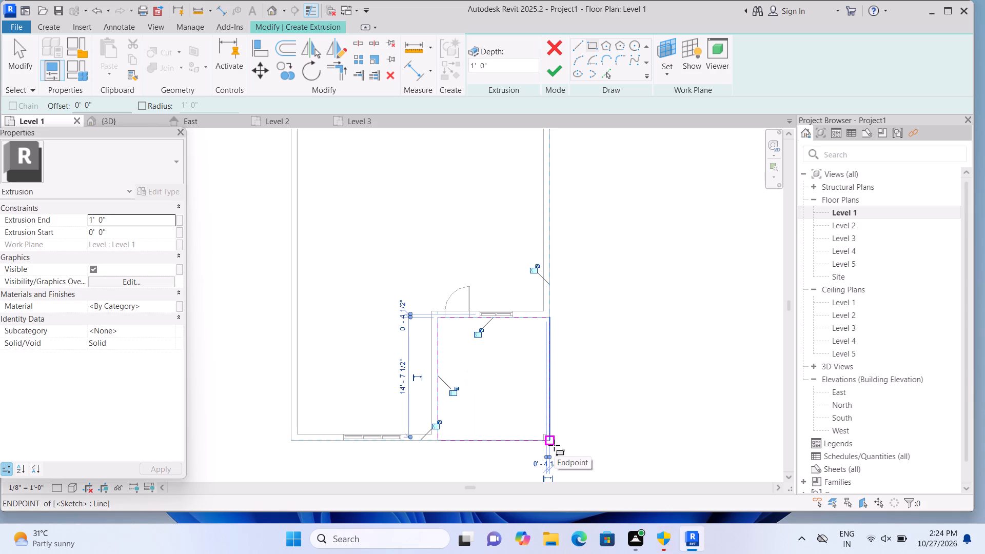
{"action": "scroll", "coordinate": [554, 445], "scroll_direction": "down", "scroll_amount": 1}
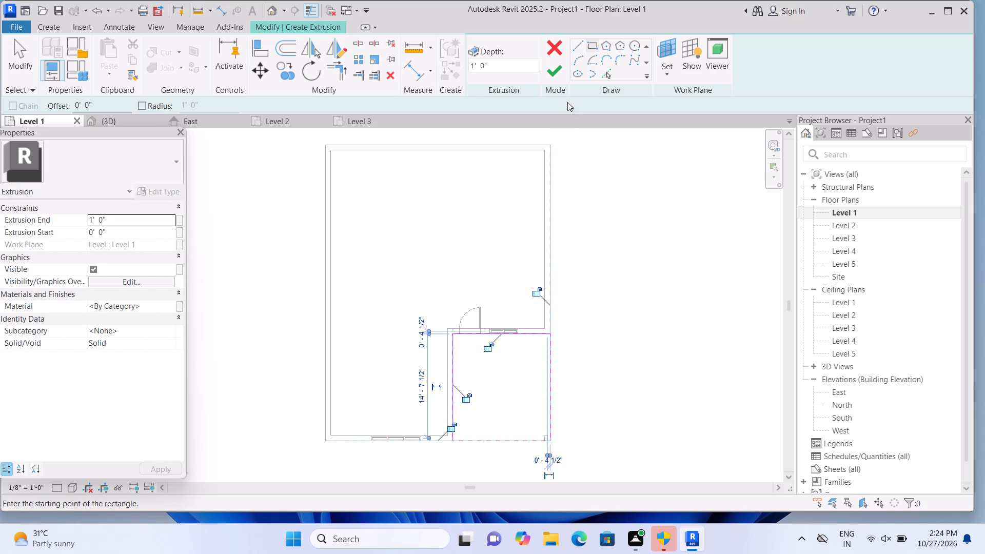
{"action": "left_click", "coordinate": [557, 74]}
{"action": "middle_click_drag", "start_coordinate": [663, 370], "coordinate": [662, 370]}
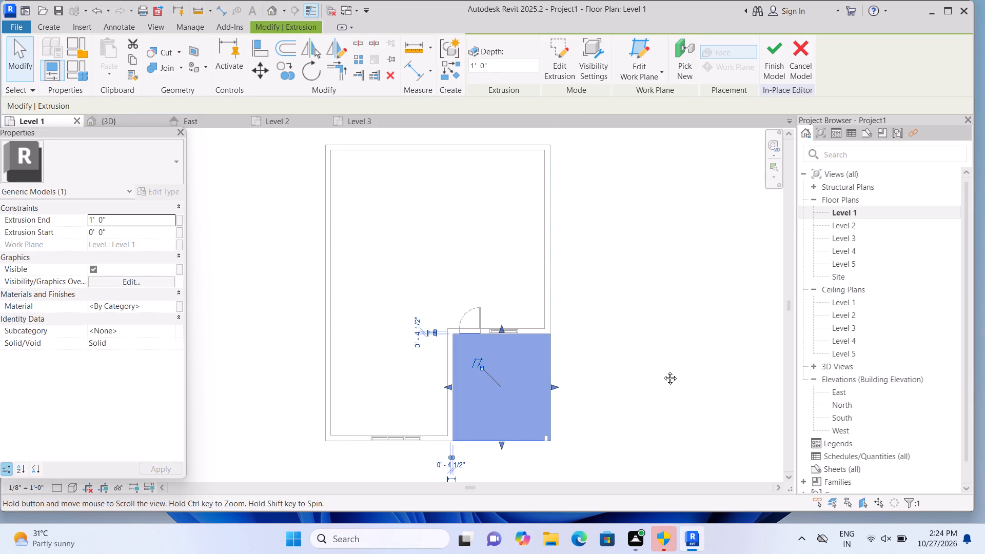
{"action": "middle_click_drag", "start_coordinate": [662, 370], "coordinate": [652, 283]}
{"action": "middle_click", "coordinate": [652, 283]}
{"action": "left_click", "coordinate": [648, 300]}
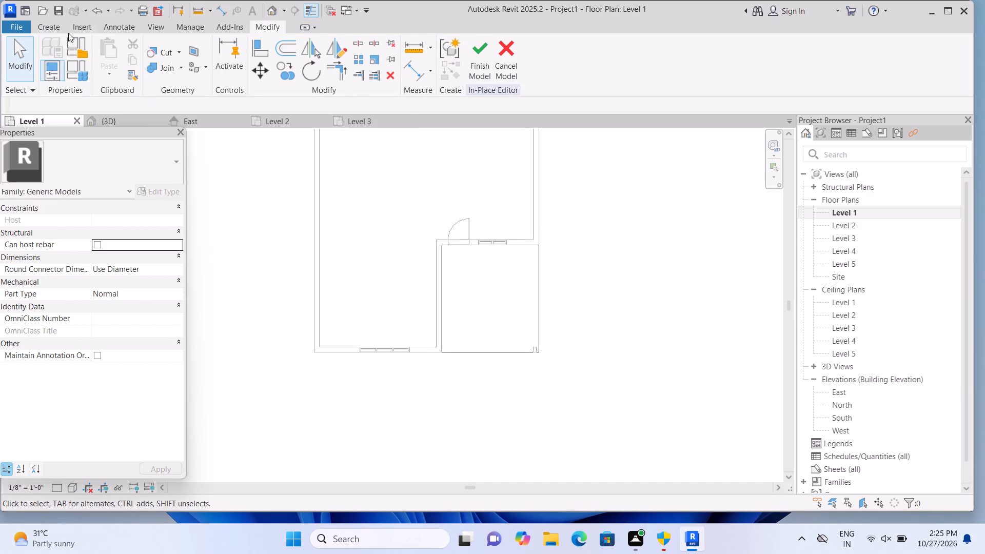
Start another extrusion in the Level 1 floor plan.
{"action": "left_click", "coordinate": [55, 27]}
{"action": "left_click", "coordinate": [117, 61]}
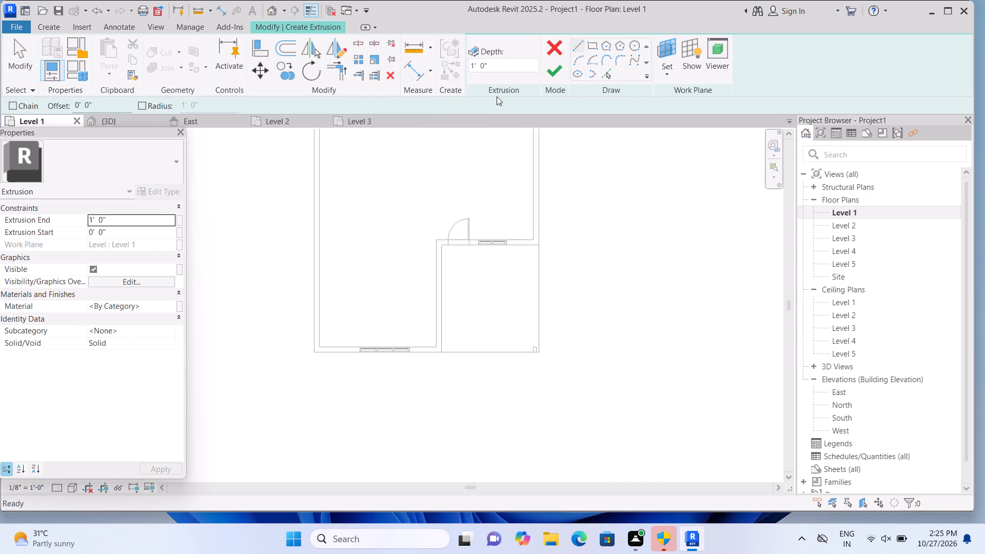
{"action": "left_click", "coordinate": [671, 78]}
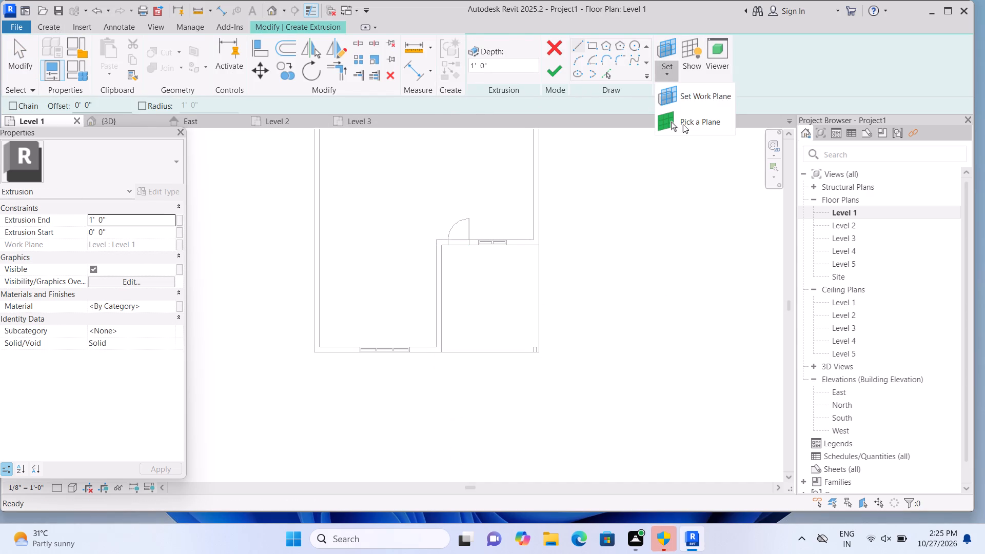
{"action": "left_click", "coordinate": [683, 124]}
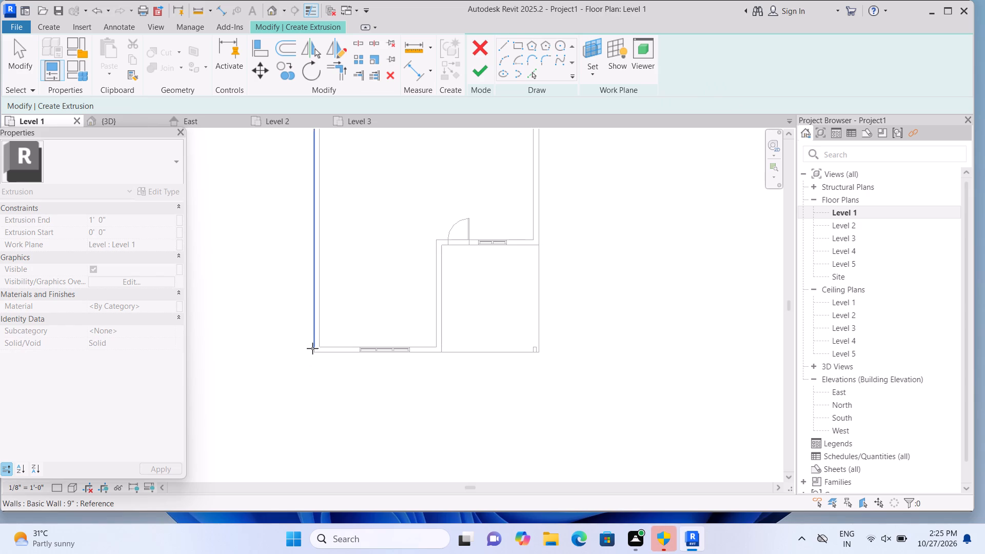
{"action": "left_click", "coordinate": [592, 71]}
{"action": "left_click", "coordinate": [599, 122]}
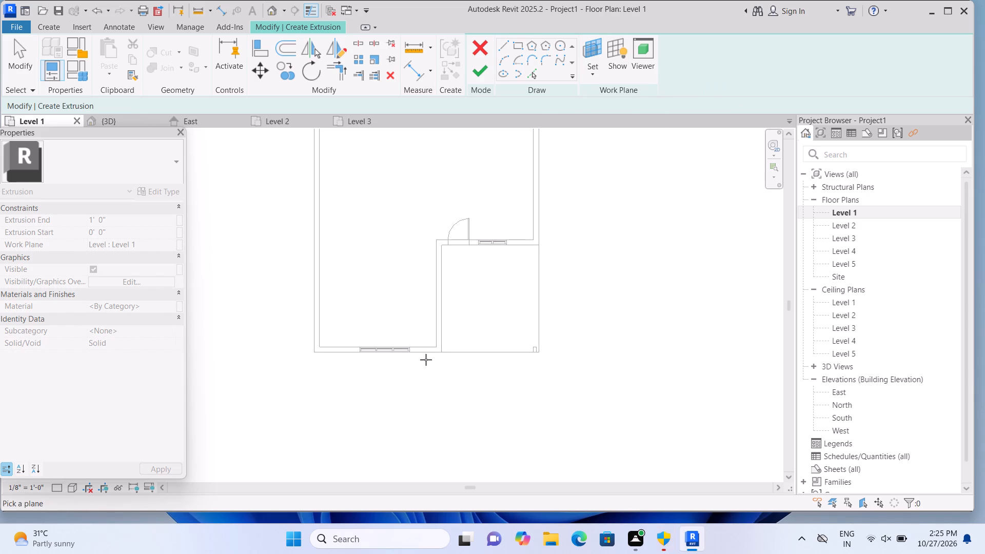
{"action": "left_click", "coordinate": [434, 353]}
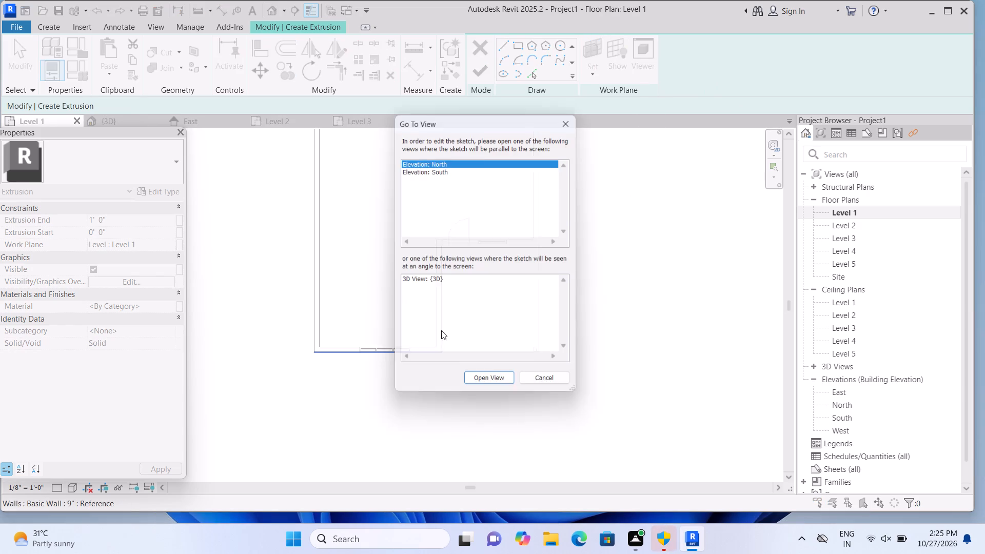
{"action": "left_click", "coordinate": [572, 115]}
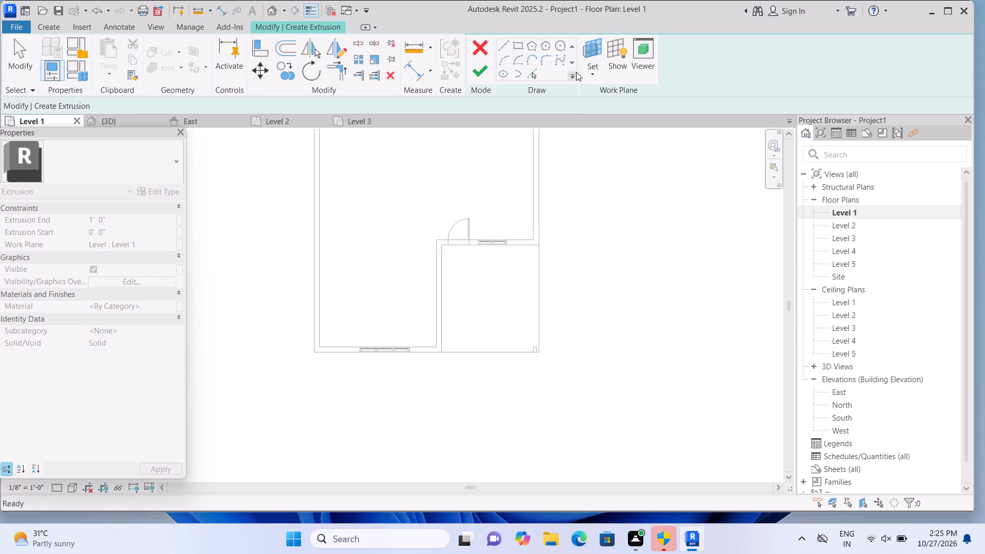
Sketch a rectangle about 31'-6" by 10'-2" along the outside of the full front of the building and finish the extrusion.
{"action": "left_click", "coordinate": [521, 49]}
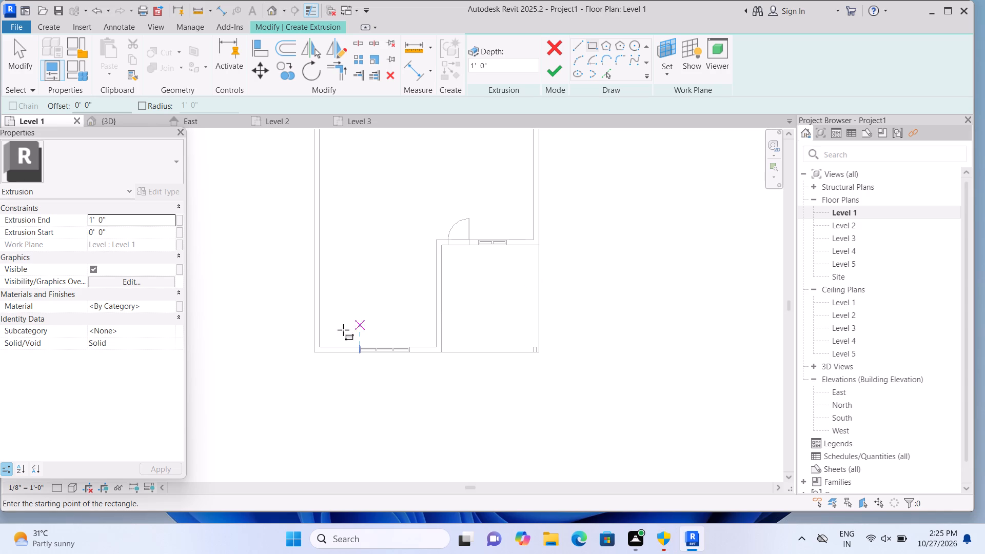
{"action": "left_click", "coordinate": [313, 354]}
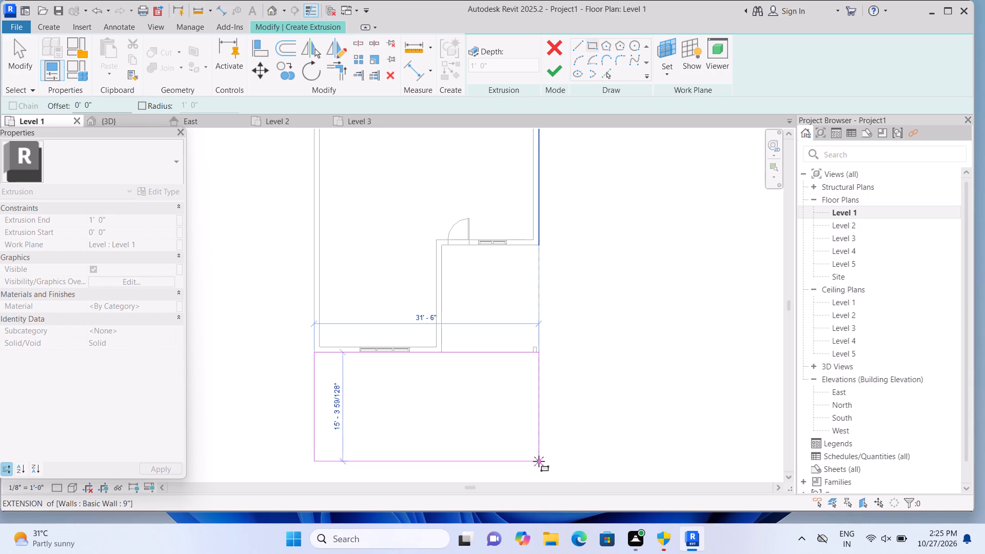
{"action": "double_click", "coordinate": [540, 425]}
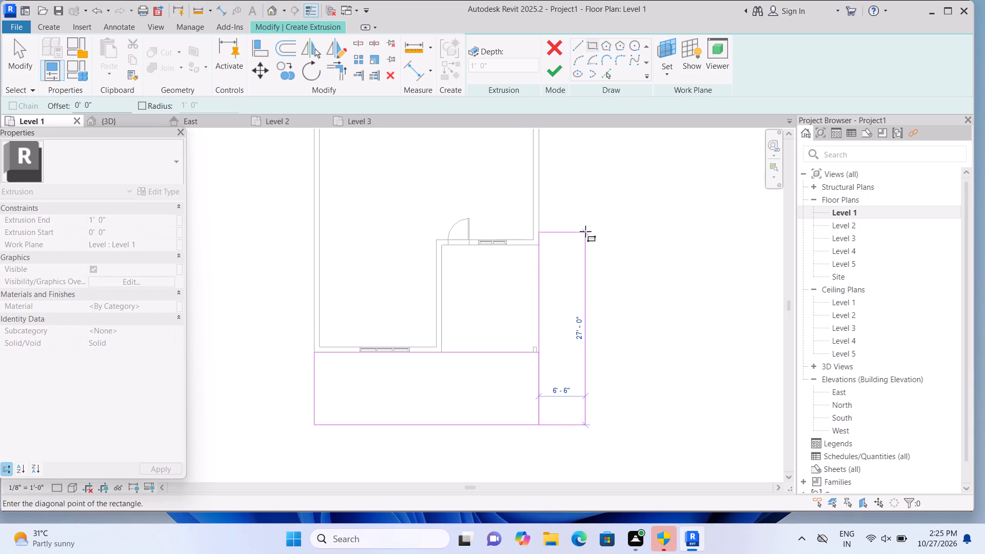
{"action": "key", "text": "Escape"}
{"action": "left_click", "coordinate": [554, 67]}
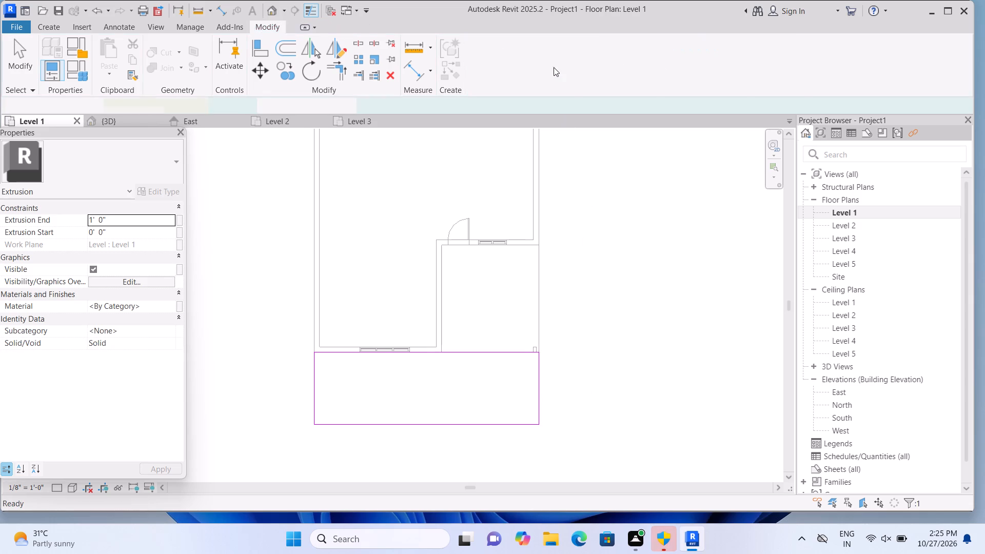
Set the front slab's extrusion end to 5".
{"action": "left_click", "coordinate": [157, 221]}
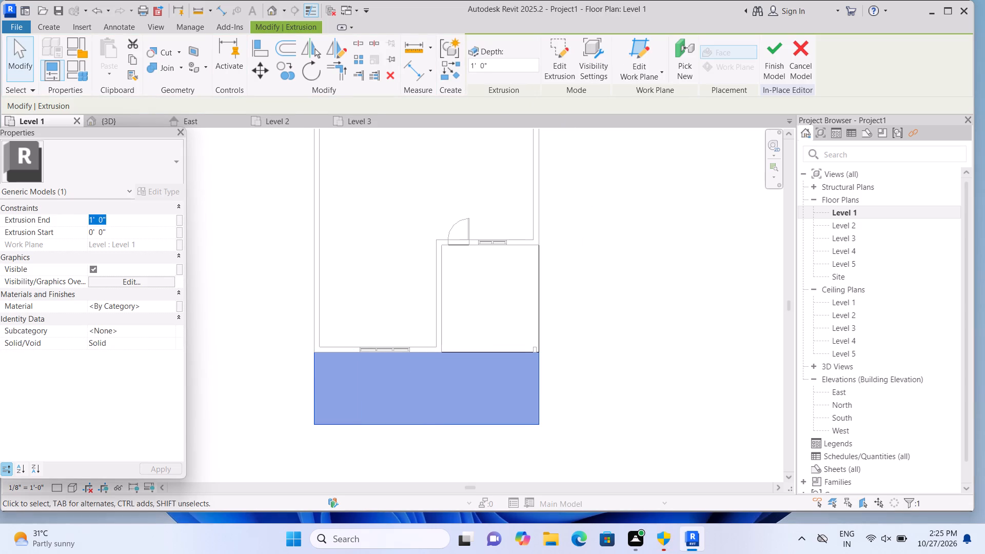
{"action": "key", "text": "BackSpace"}
{"action": "key", "text": "5"}
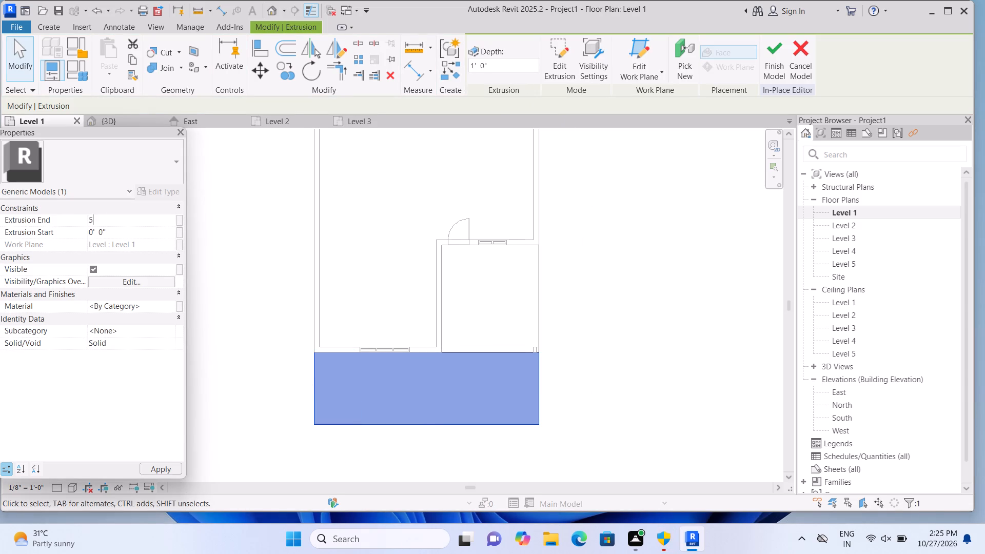
{"action": "key", "text": "shift+quotedbl"}
{"action": "key", "text": "Return"}
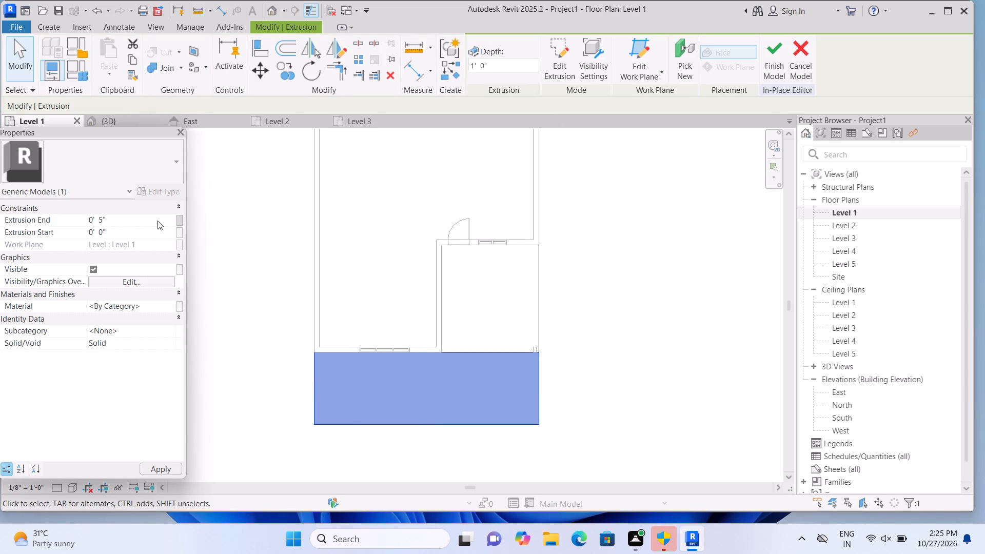
In the 3D view, join the open-area base slab with the corner column and with the front slab.
{"action": "left_click", "coordinate": [269, 10]}
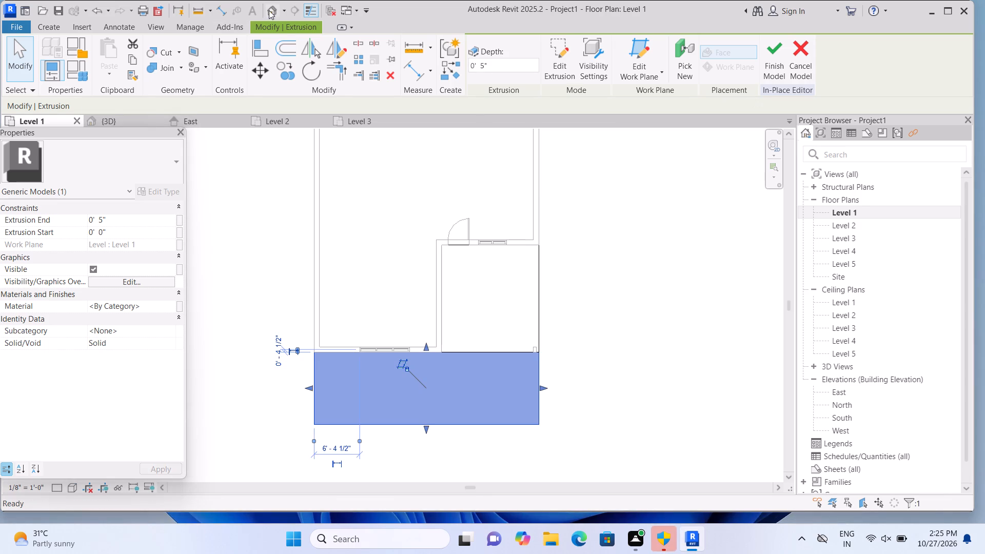
{"action": "scroll", "coordinate": [434, 394], "scroll_direction": "down", "scroll_amount": 1}
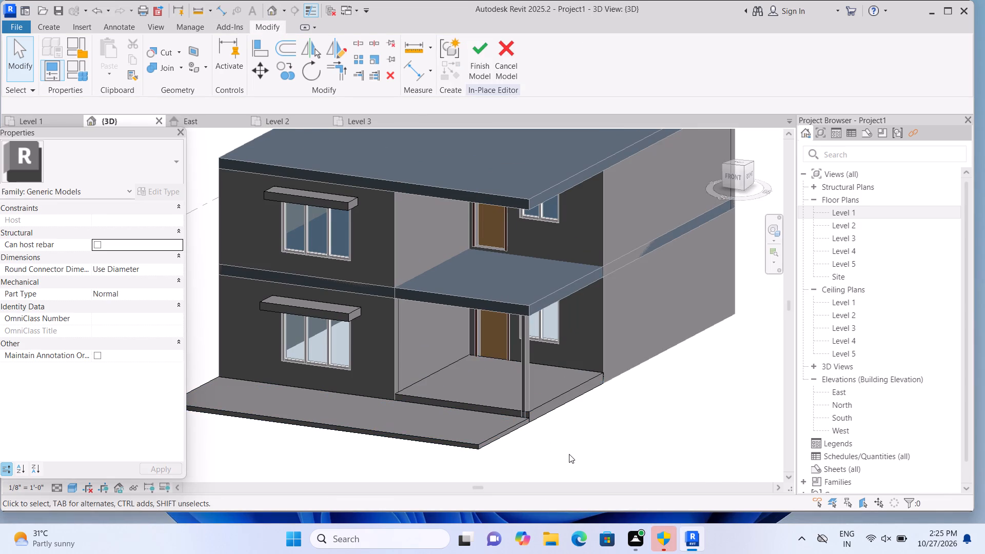
{"action": "middle_click_drag", "start_coordinate": [570, 446], "coordinate": [575, 426]}
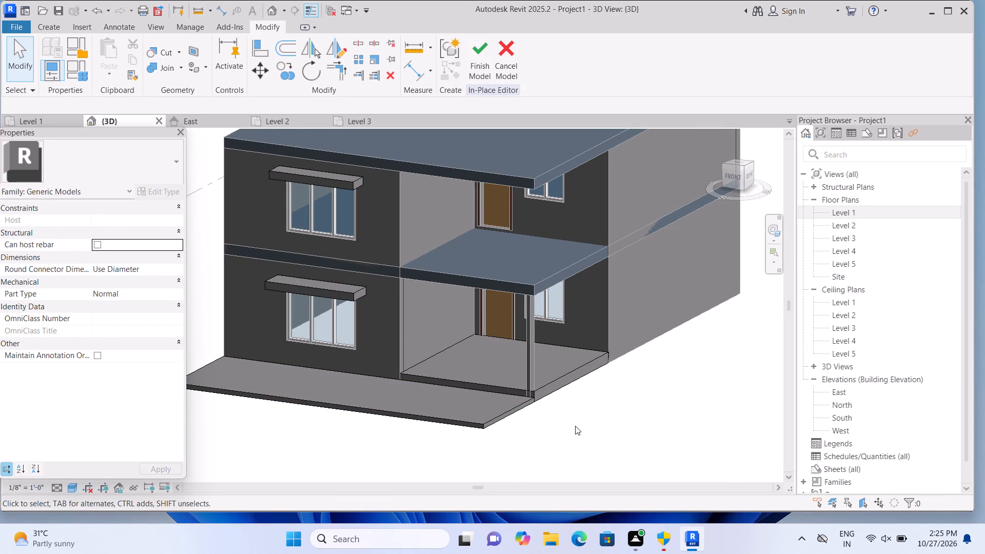
{"action": "scroll", "coordinate": [565, 406], "scroll_direction": "up", "scroll_amount": 2}
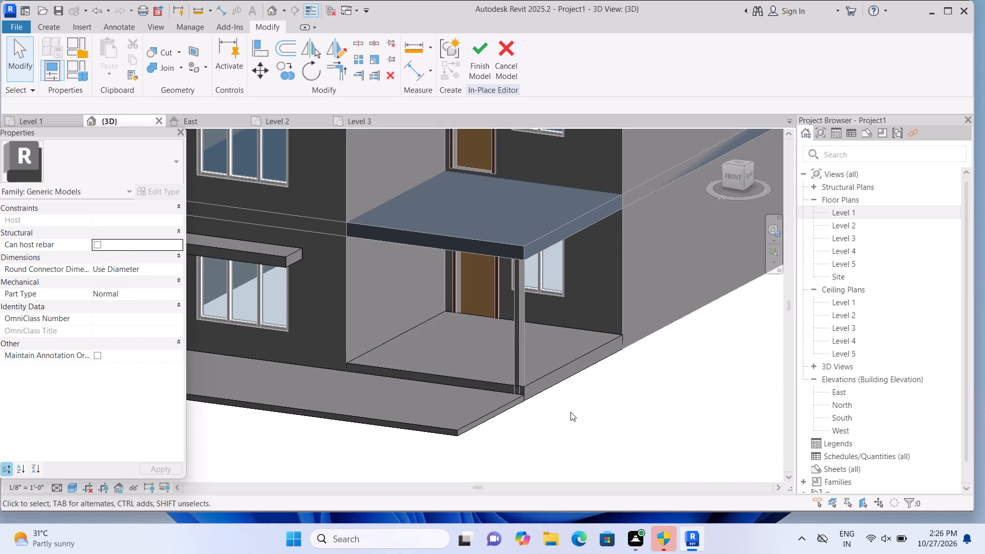
{"action": "middle_click_drag", "start_coordinate": [570, 412], "coordinate": [632, 443]}
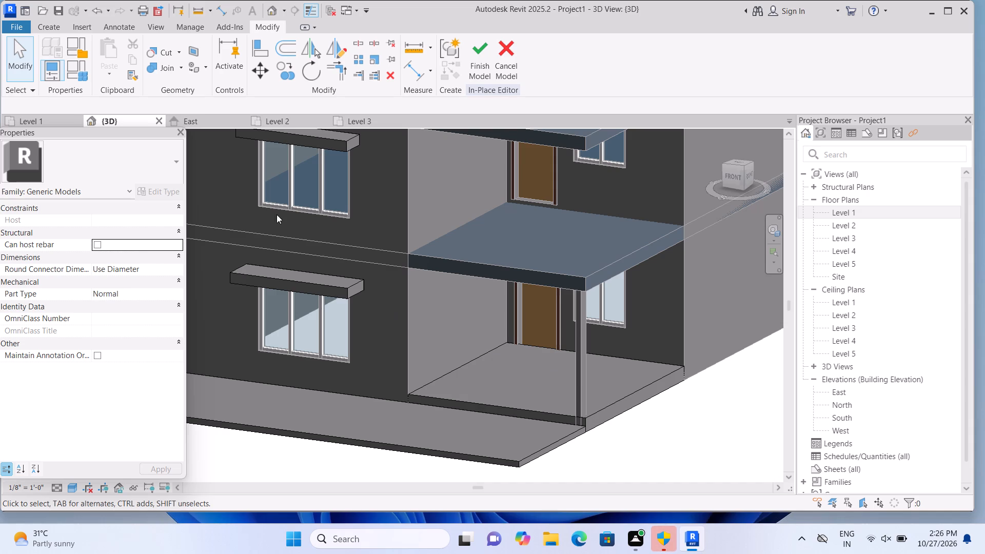
{"action": "left_click", "coordinate": [180, 68]}
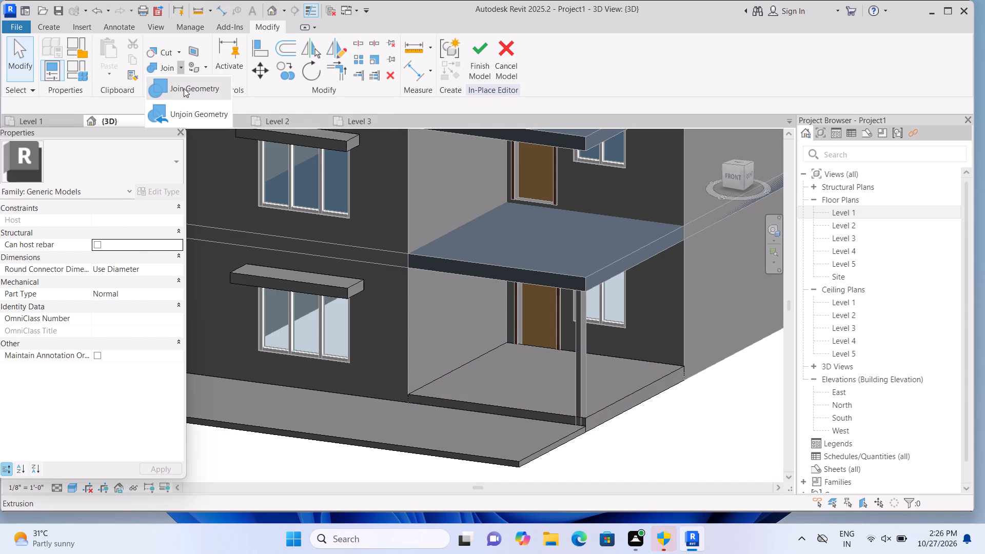
{"action": "left_click", "coordinate": [184, 88]}
{"action": "left_click", "coordinate": [564, 397]}
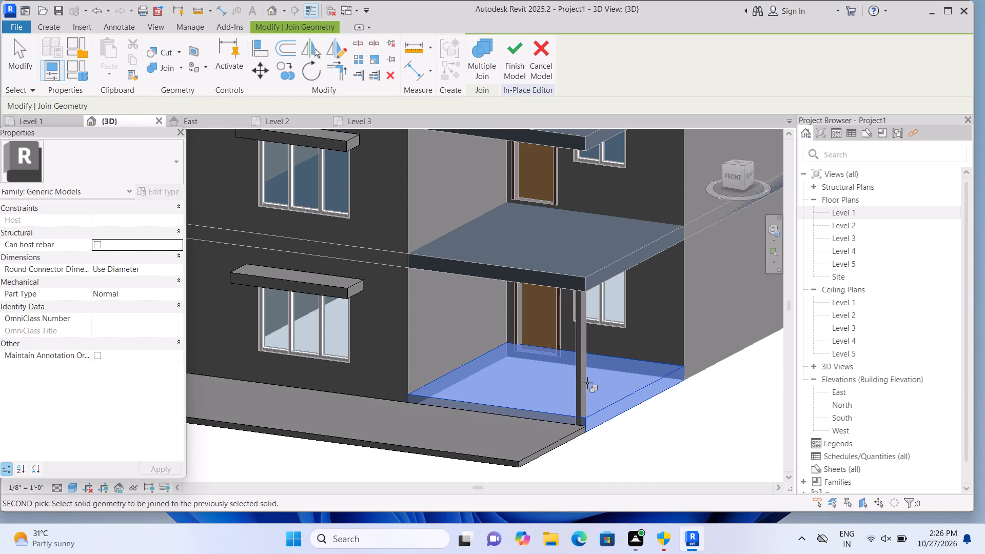
{"action": "left_click", "coordinate": [579, 359]}
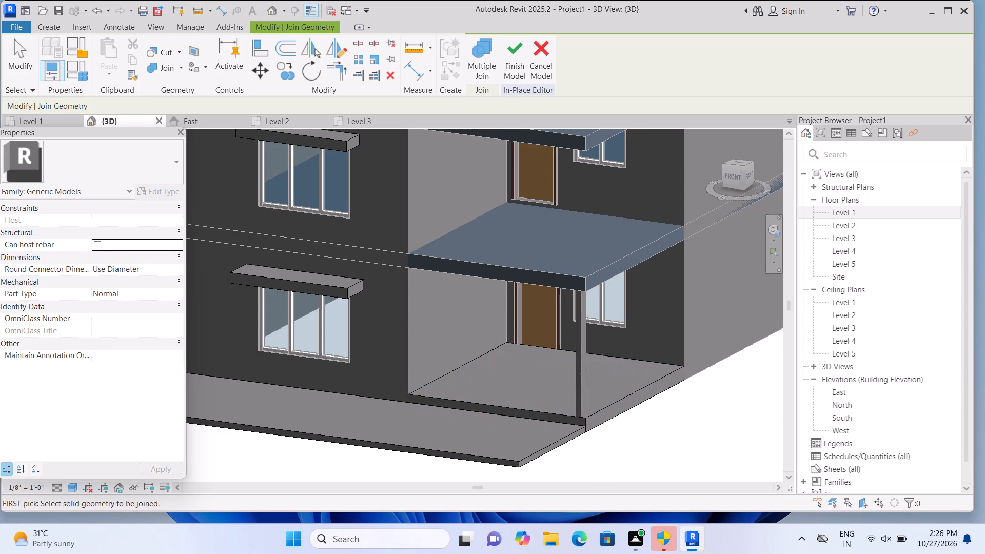
{"action": "left_click", "coordinate": [635, 366]}
{"action": "left_click", "coordinate": [563, 437]}
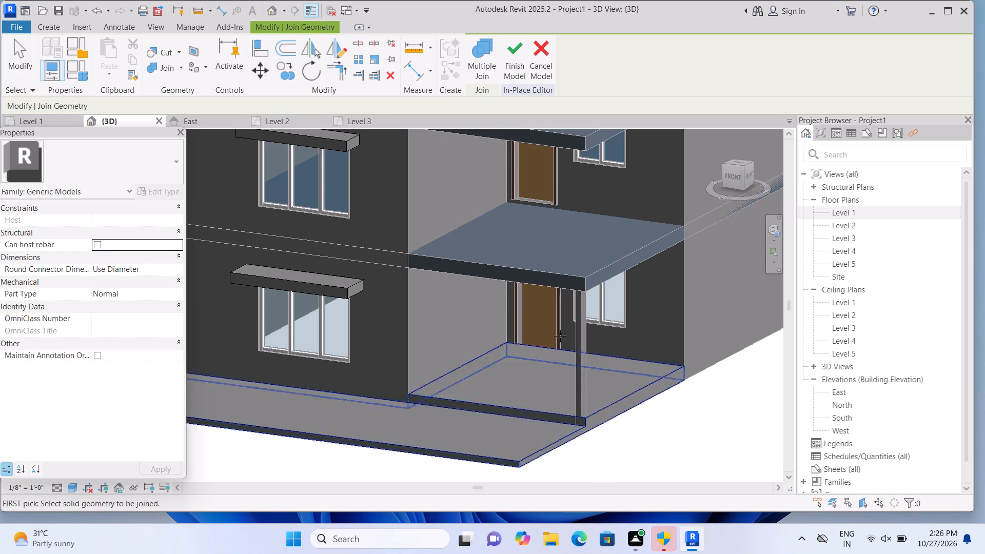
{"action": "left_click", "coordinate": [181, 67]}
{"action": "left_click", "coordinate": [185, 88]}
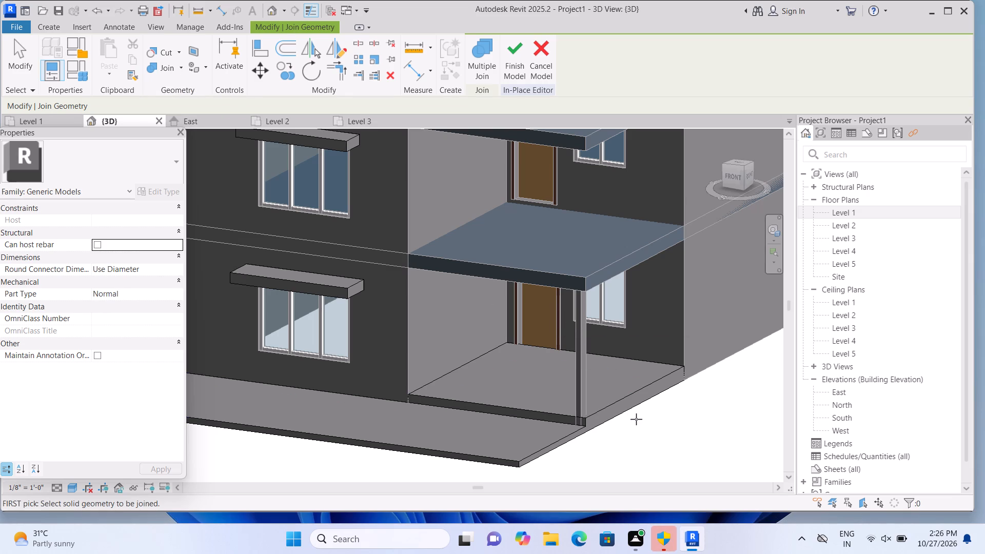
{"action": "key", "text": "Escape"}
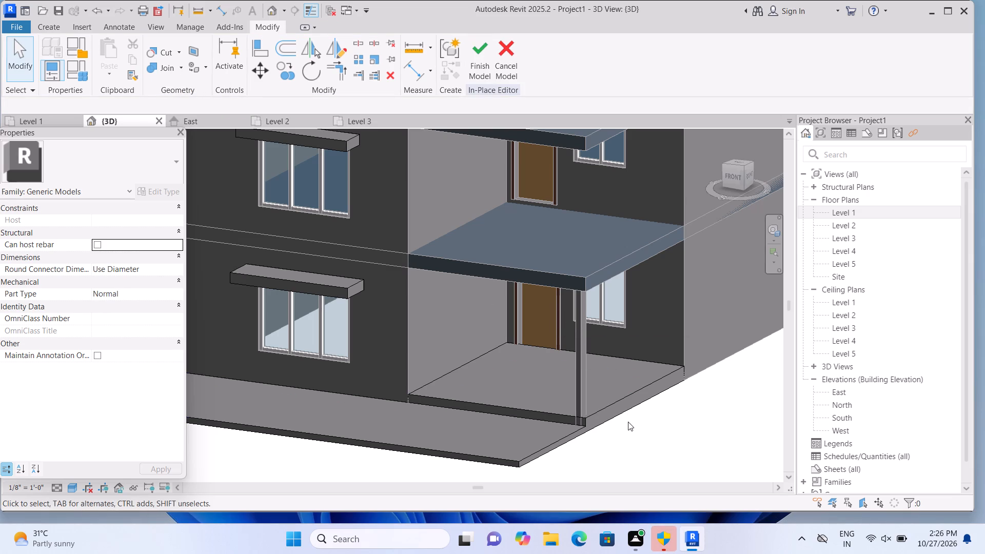
On the underside plane of the joined base slabs, extrude a rectangle about 20'-6" by 25'-0" along the building's east side.
{"action": "scroll", "coordinate": [628, 421], "scroll_direction": "down", "scroll_amount": 3}
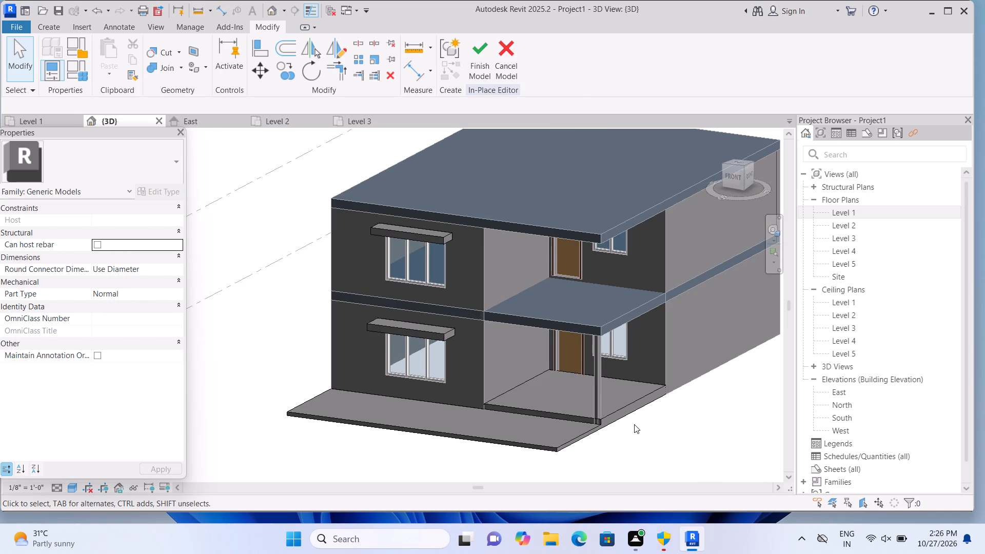
{"action": "middle_click_drag", "start_coordinate": [634, 424], "coordinate": [587, 398]}
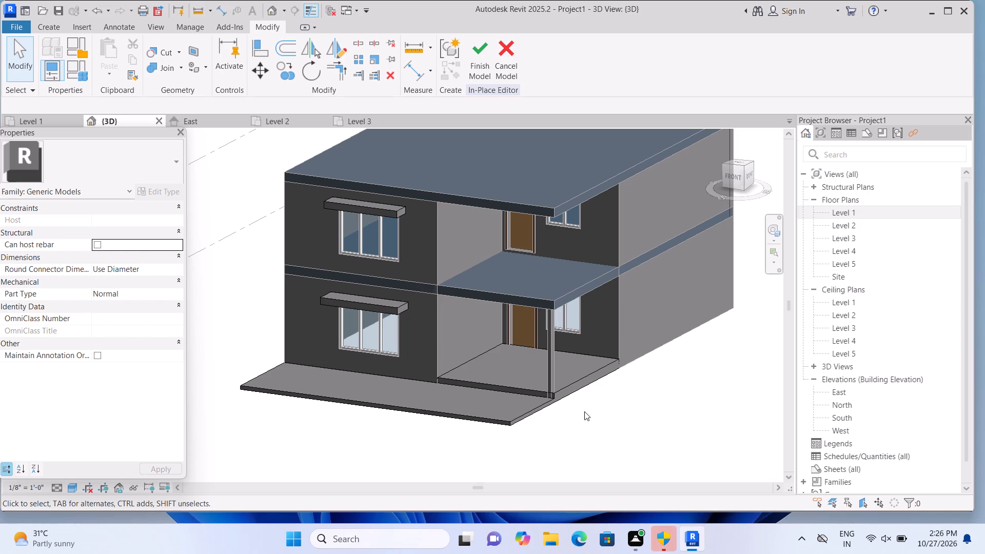
{"action": "middle_click_drag", "start_coordinate": [584, 411], "coordinate": [635, 420], "text": "shift"}
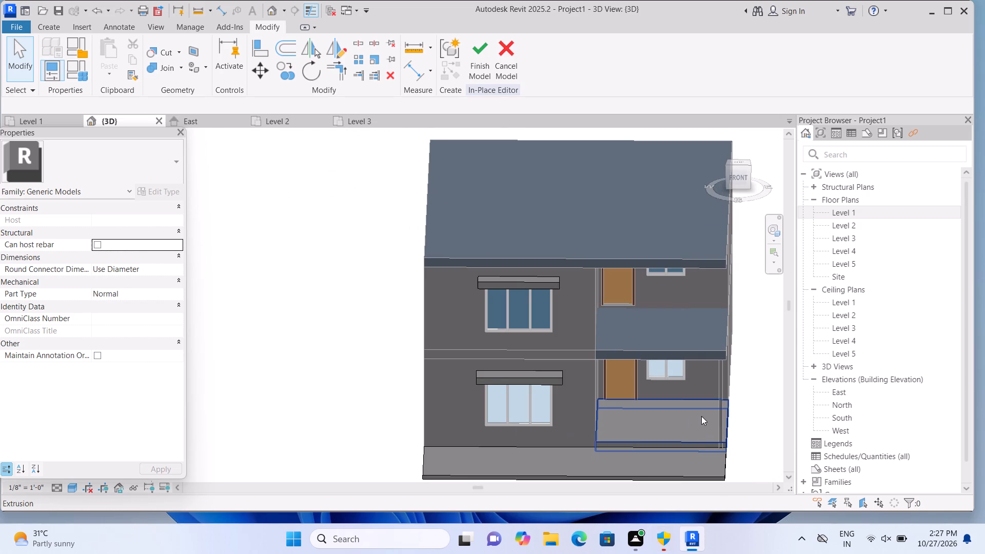
{"action": "middle_click_drag", "start_coordinate": [756, 394], "coordinate": [751, 395]}
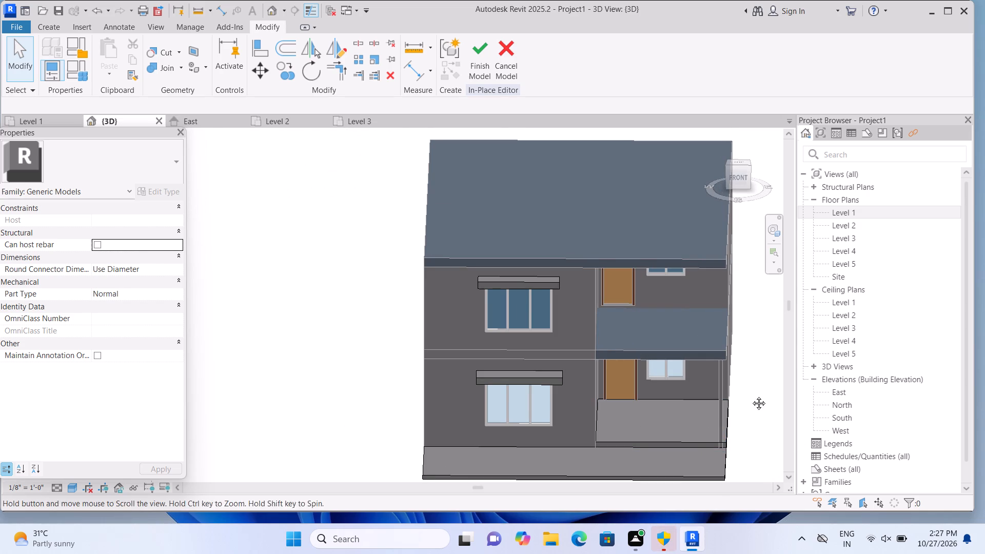
{"action": "middle_click_drag", "start_coordinate": [751, 395], "coordinate": [746, 395]}
{"action": "middle_click_drag", "start_coordinate": [746, 395], "coordinate": [697, 391]}
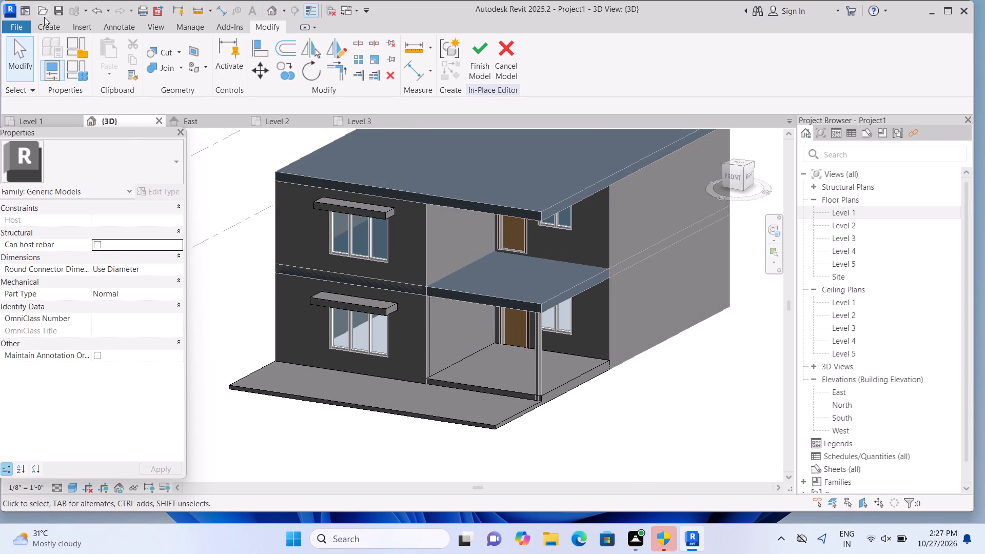
{"action": "left_click", "coordinate": [47, 22]}
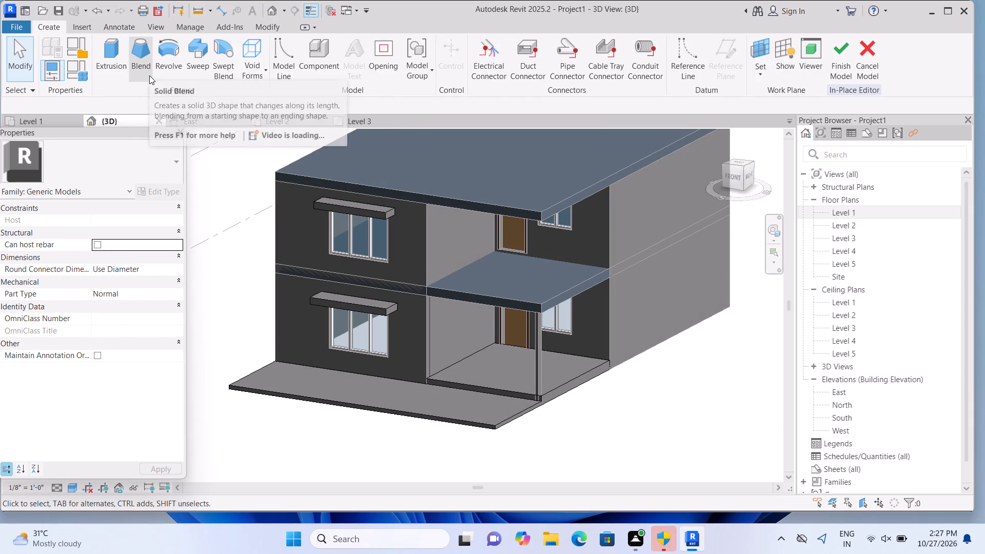
{"action": "left_click", "coordinate": [104, 75]}
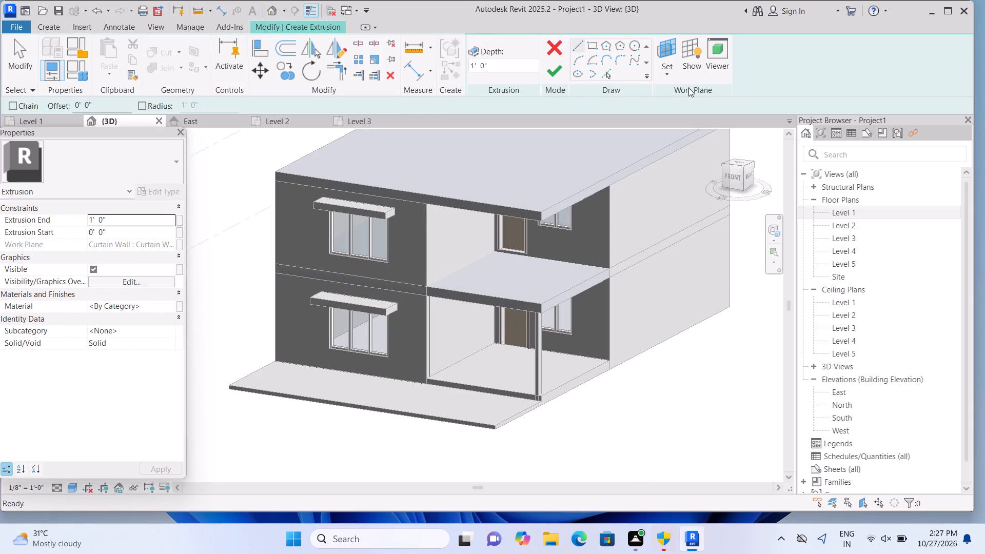
{"action": "left_click", "coordinate": [669, 71]}
{"action": "left_click", "coordinate": [685, 113]}
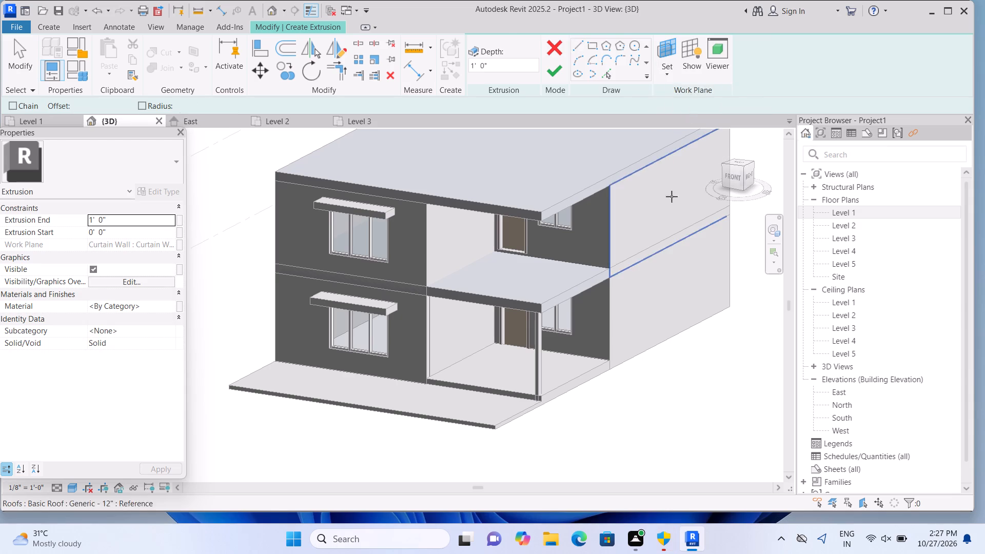
{"action": "left_click", "coordinate": [588, 382]}
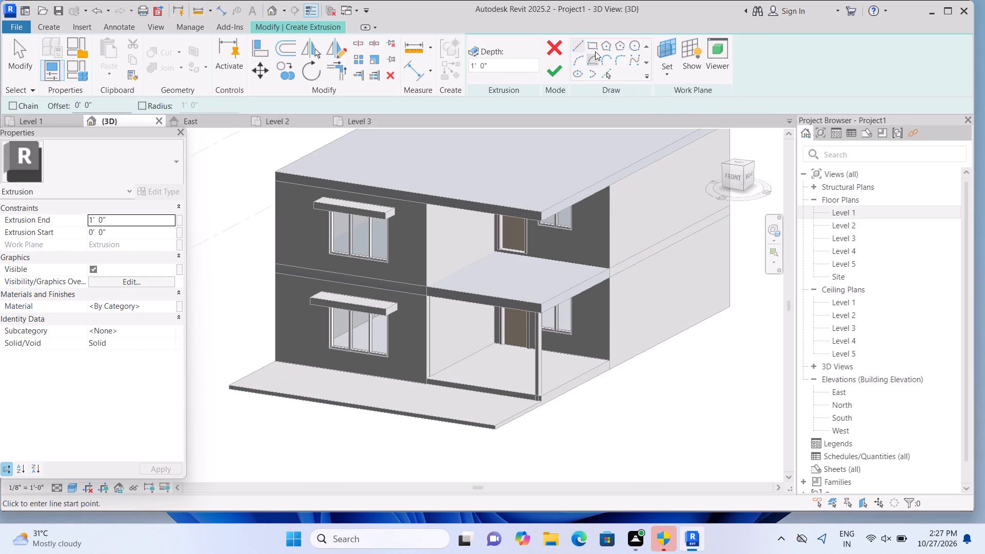
{"action": "left_click", "coordinate": [593, 44]}
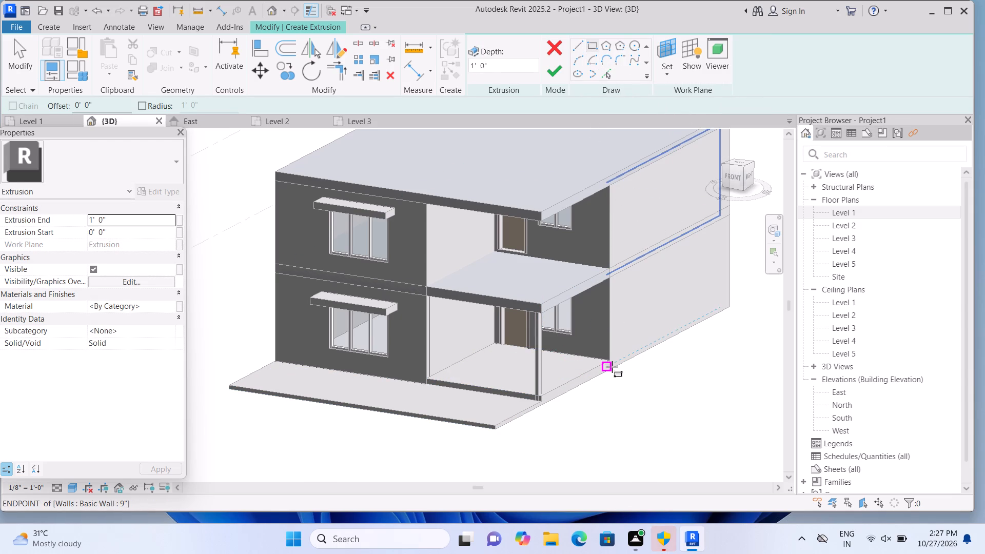
{"action": "left_click", "coordinate": [612, 367]}
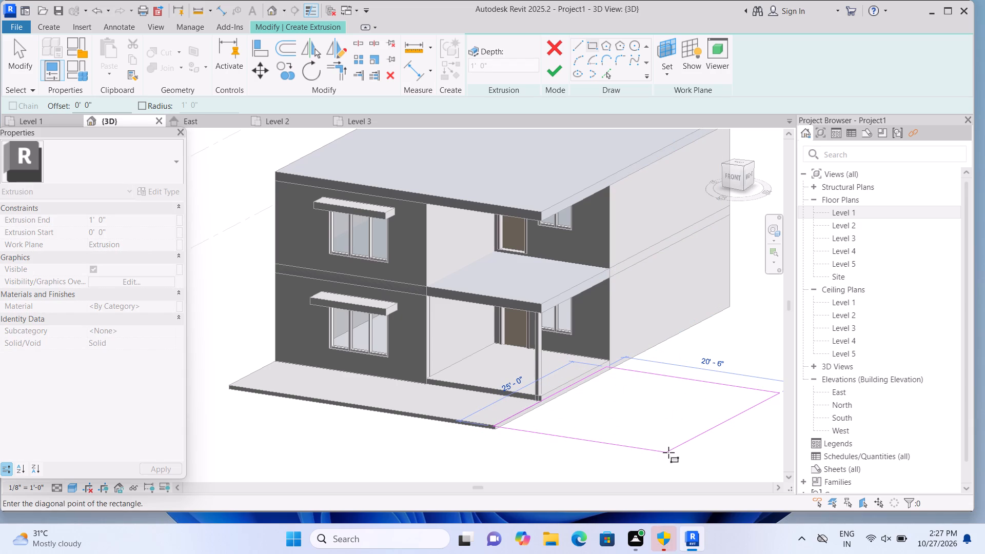
{"action": "left_click", "coordinate": [668, 452]}
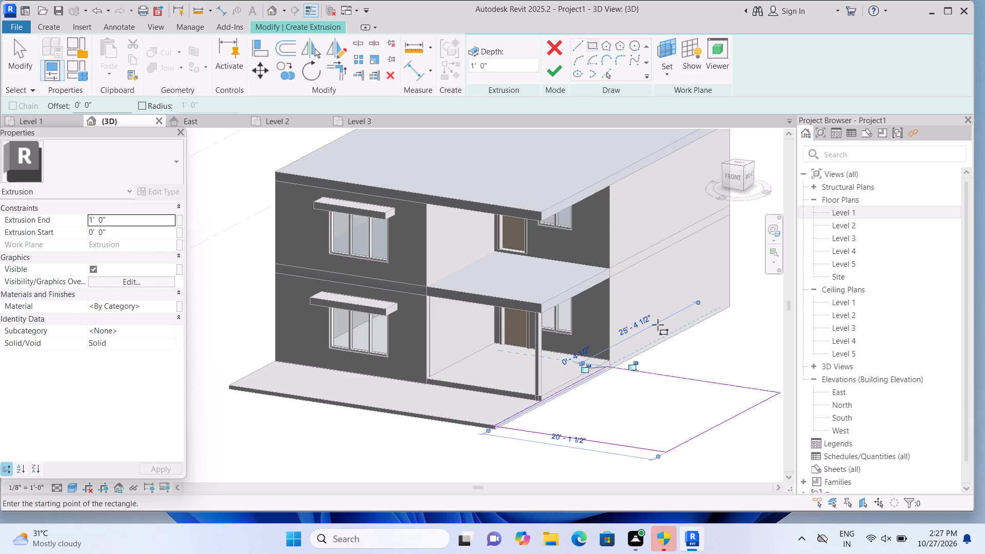
{"action": "left_click", "coordinate": [565, 62]}
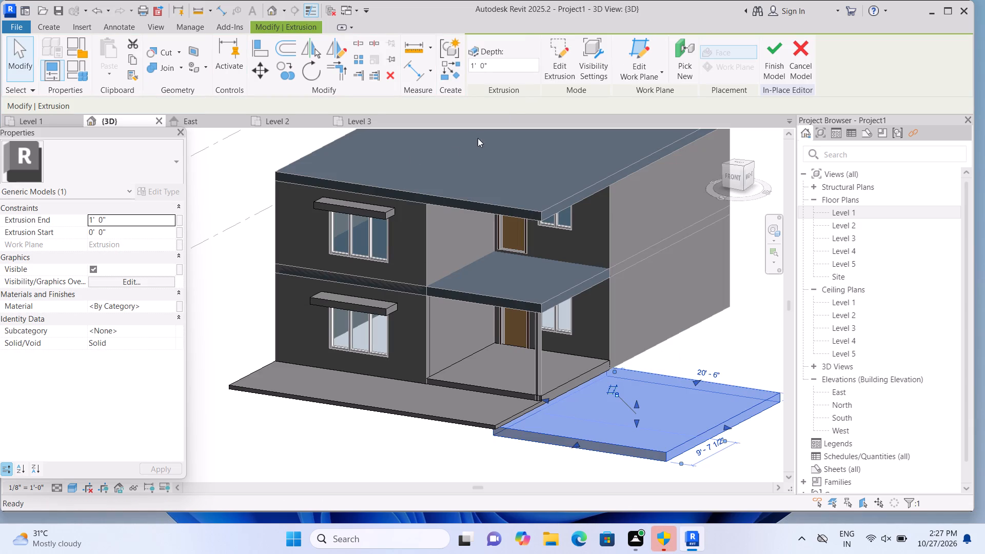
Set the east side slab's extrusion end to 5".
{"action": "left_click", "coordinate": [160, 219]}
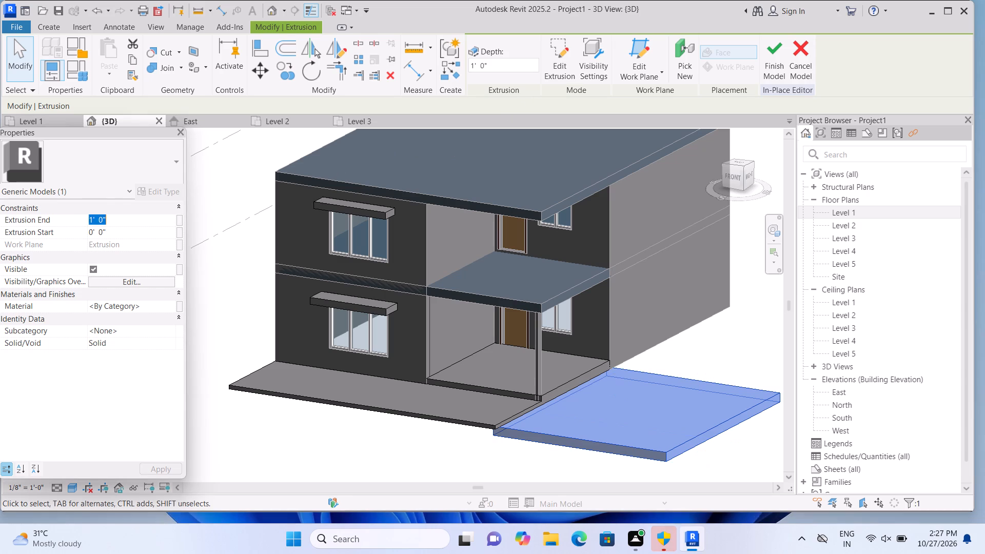
{"action": "key", "text": "BackSpace"}
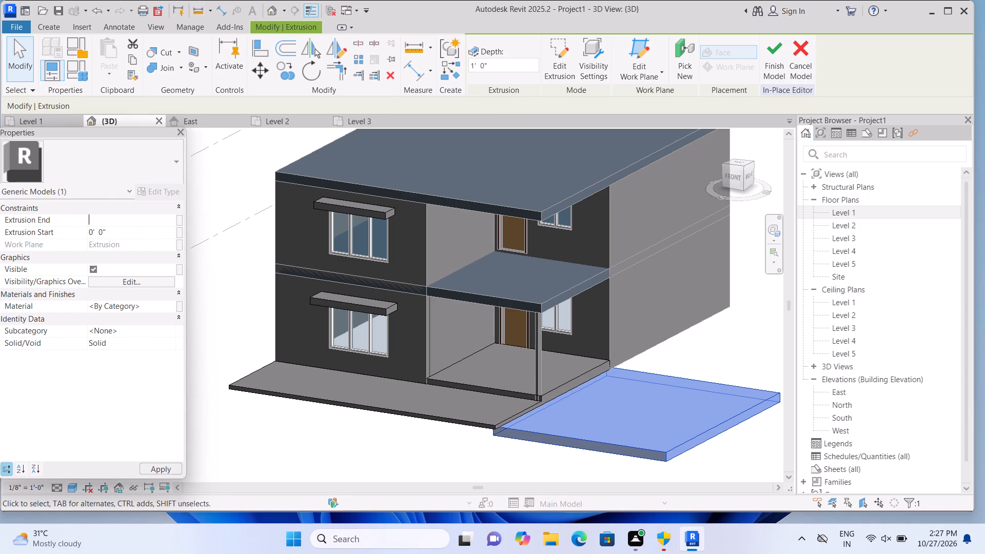
{"action": "type", "text": "5\""}
{"action": "key", "text": "Return"}
{"action": "left_click", "coordinate": [226, 301]}
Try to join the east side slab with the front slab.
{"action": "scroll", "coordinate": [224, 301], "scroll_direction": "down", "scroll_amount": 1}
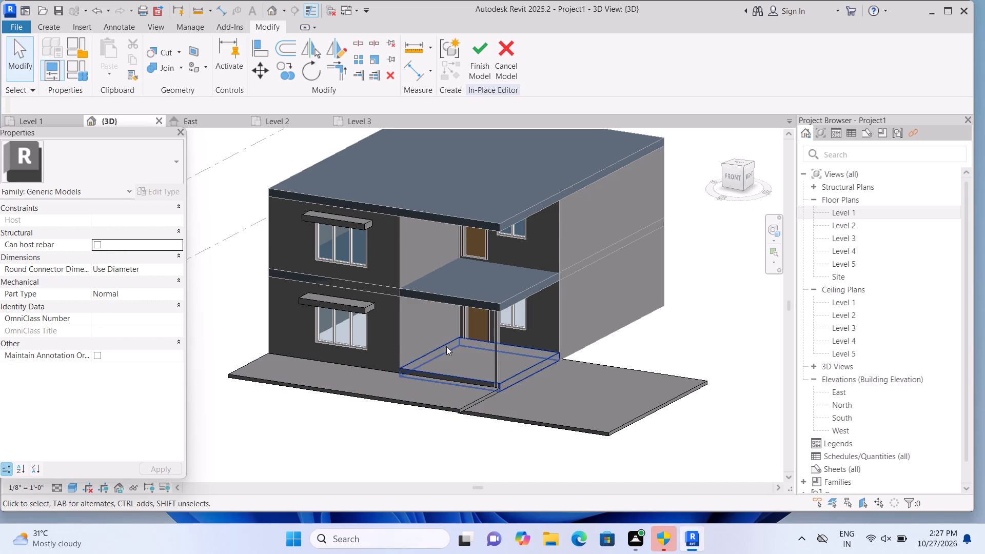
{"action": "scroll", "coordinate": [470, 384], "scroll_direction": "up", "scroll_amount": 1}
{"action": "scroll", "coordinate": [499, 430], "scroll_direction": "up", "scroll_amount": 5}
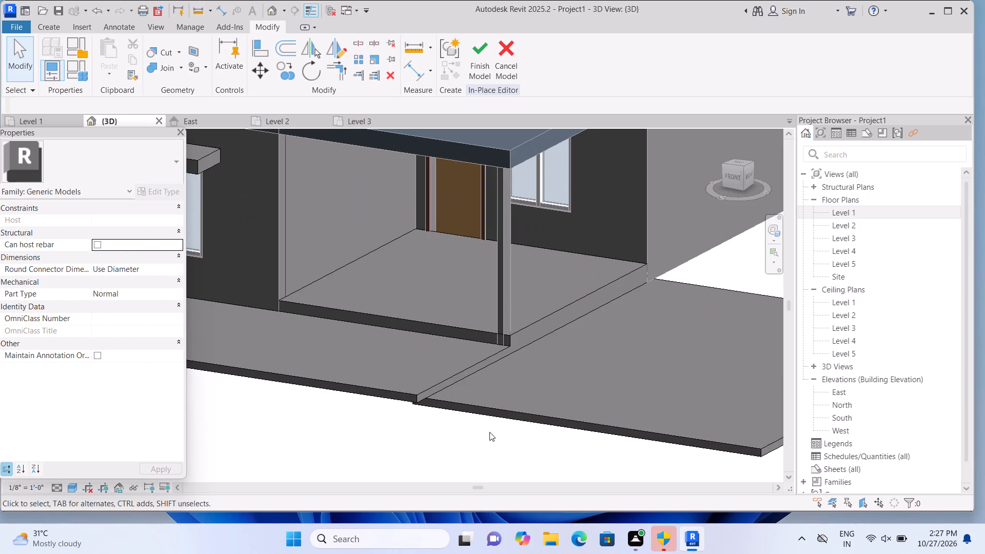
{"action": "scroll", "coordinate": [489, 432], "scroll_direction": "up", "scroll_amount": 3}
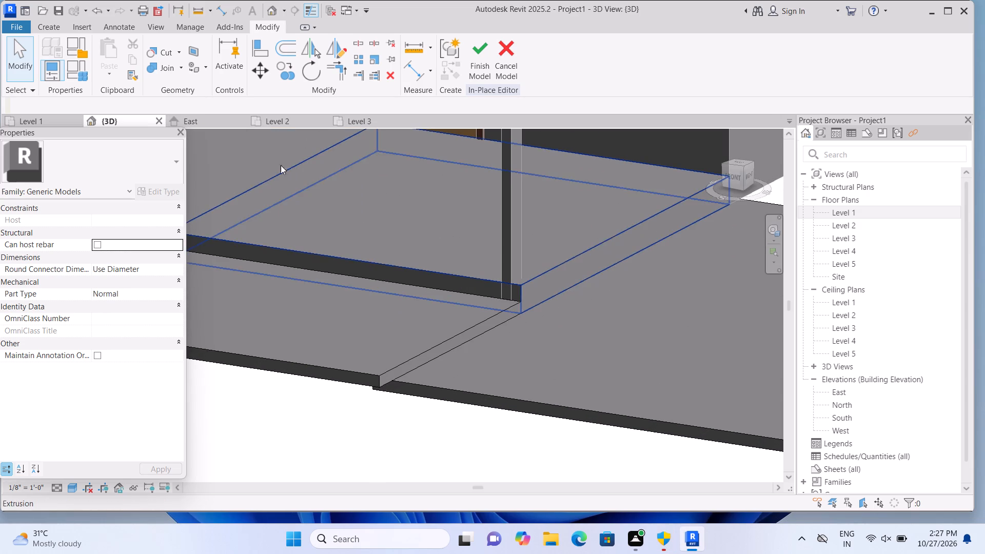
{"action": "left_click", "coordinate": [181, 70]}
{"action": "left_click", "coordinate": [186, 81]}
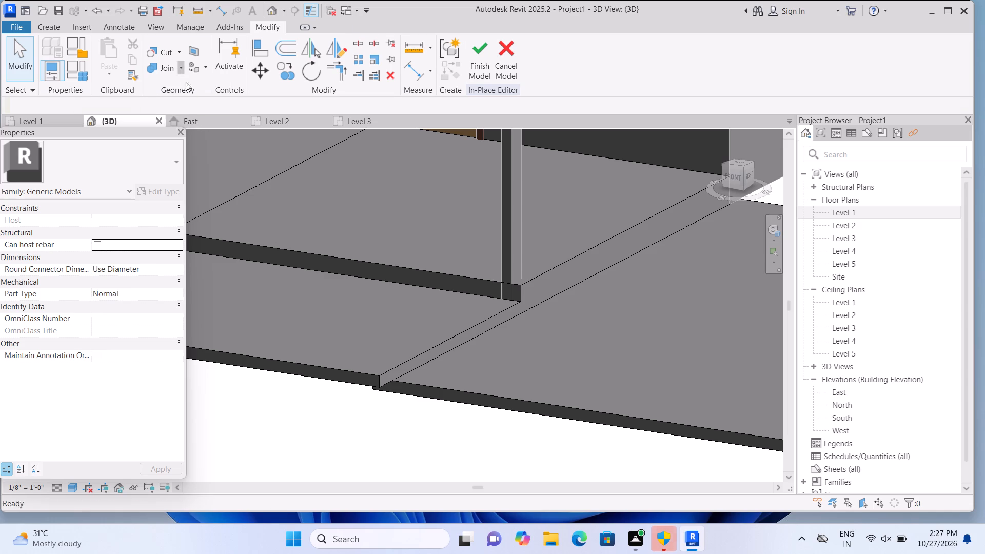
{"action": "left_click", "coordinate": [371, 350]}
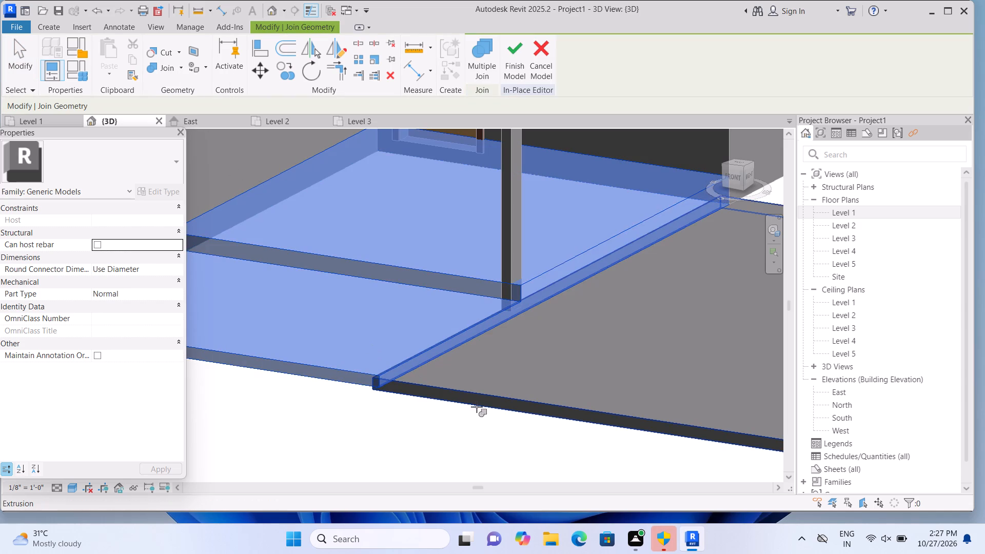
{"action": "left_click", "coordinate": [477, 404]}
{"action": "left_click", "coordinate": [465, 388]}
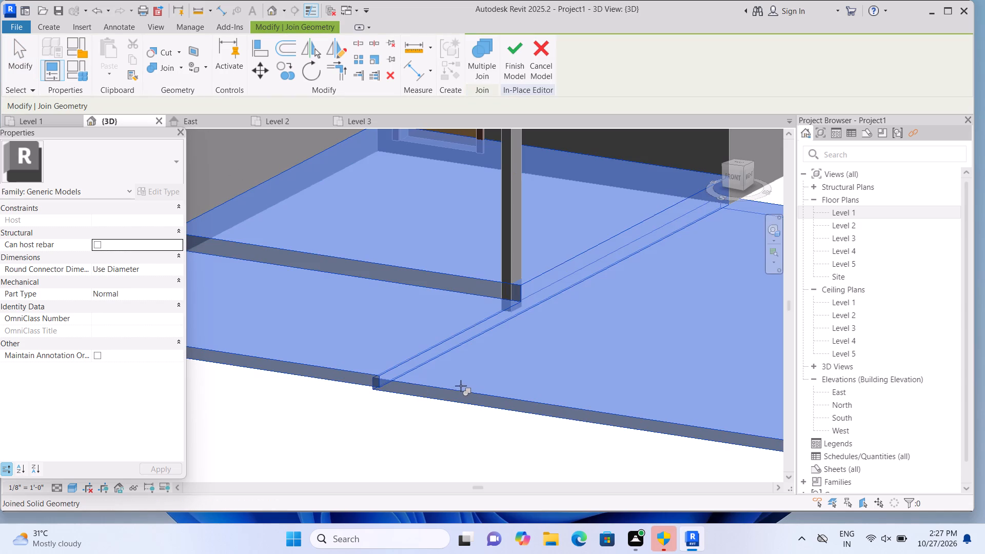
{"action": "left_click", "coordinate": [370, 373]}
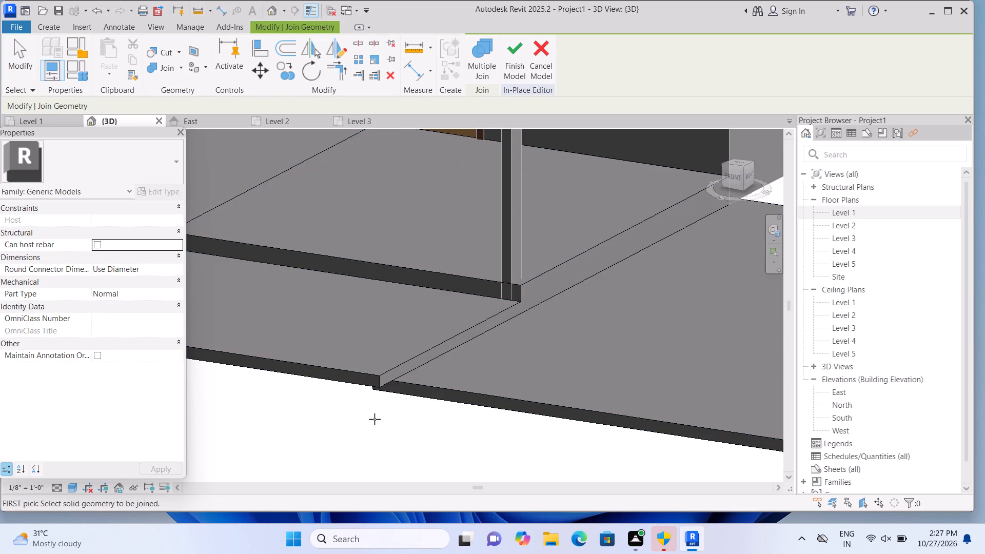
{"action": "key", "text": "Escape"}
Delete the slab along the front of the building.
{"action": "scroll", "coordinate": [375, 419], "scroll_direction": "down", "scroll_amount": 1}
{"action": "middle_click_drag", "start_coordinate": [365, 446], "coordinate": [466, 372]}
{"action": "scroll", "coordinate": [462, 358], "scroll_direction": "down", "scroll_amount": 6}
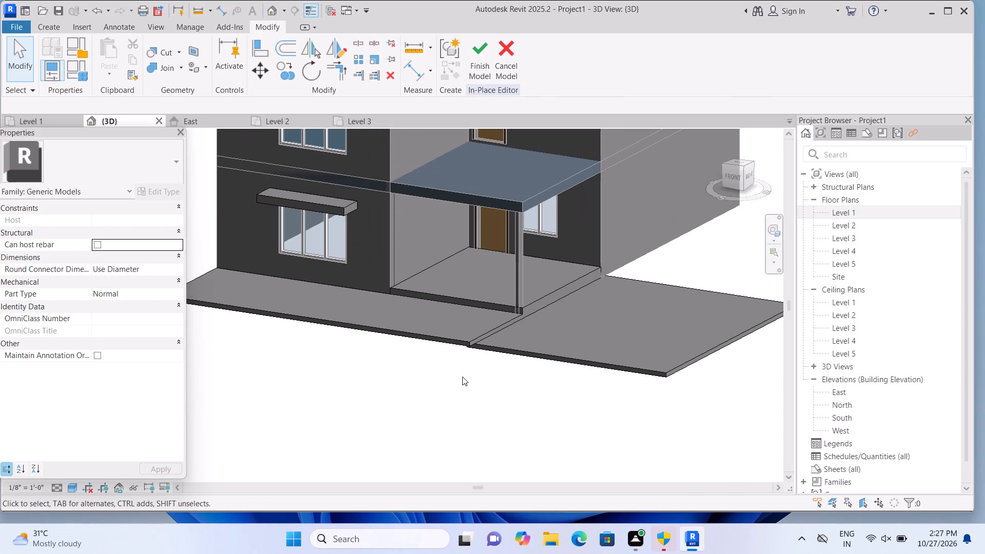
{"action": "left_click", "coordinate": [451, 339]}
{"action": "key", "text": "Delete"}
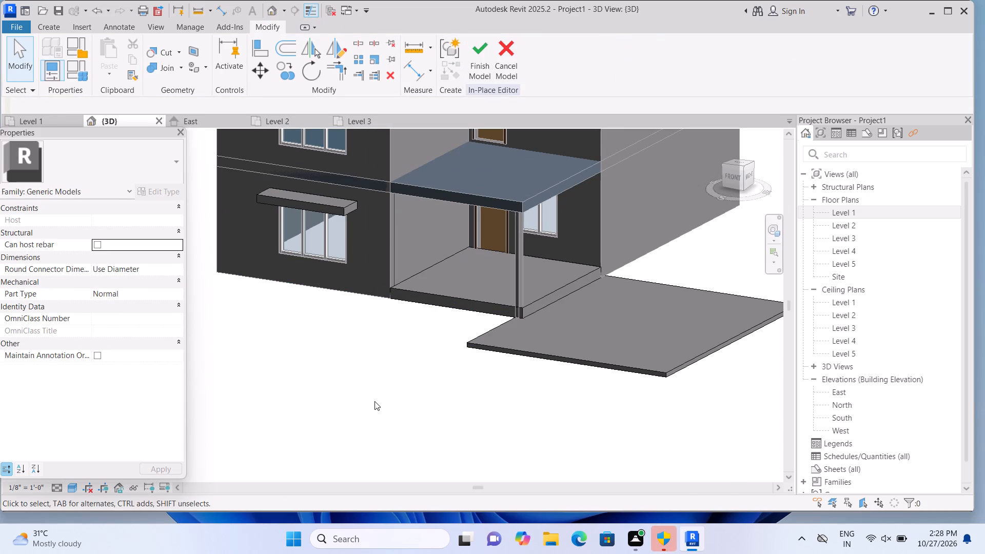
Pull the east side slab's building-side edge outward to line up with the outer face of the open-area base slab.
{"action": "middle_click_drag", "start_coordinate": [375, 401], "coordinate": [429, 424], "text": "shift"}
{"action": "middle_click_drag", "start_coordinate": [392, 431], "coordinate": [472, 464], "text": "shift"}
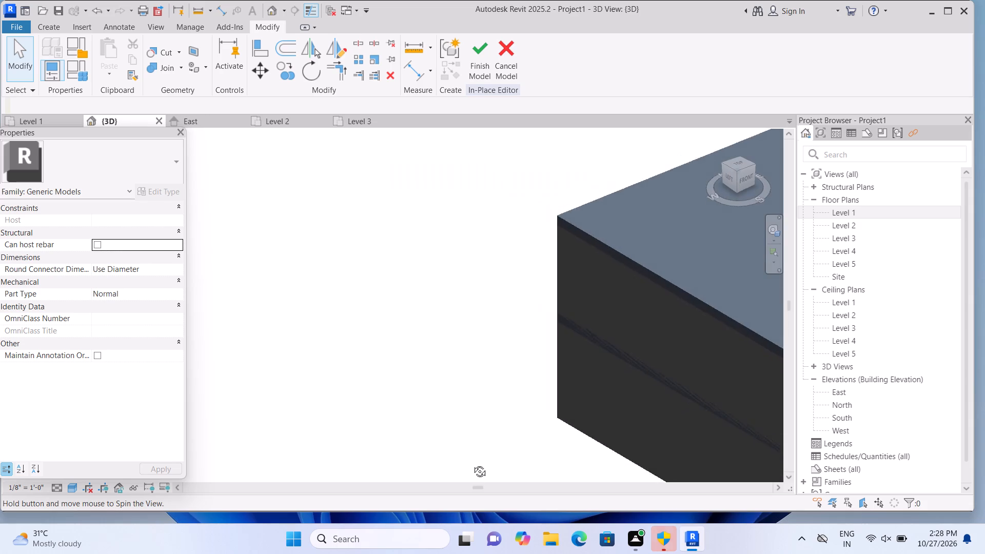
{"action": "middle_click_drag", "start_coordinate": [472, 464], "coordinate": [471, 463], "text": "shift"}
{"action": "middle_click_drag", "start_coordinate": [464, 428], "coordinate": [211, 289]}
{"action": "middle_click_drag", "start_coordinate": [387, 344], "coordinate": [246, 279]}
{"action": "middle_click_drag", "start_coordinate": [500, 382], "coordinate": [309, 352]}
{"action": "scroll", "coordinate": [484, 302], "scroll_direction": "up", "scroll_amount": 1}
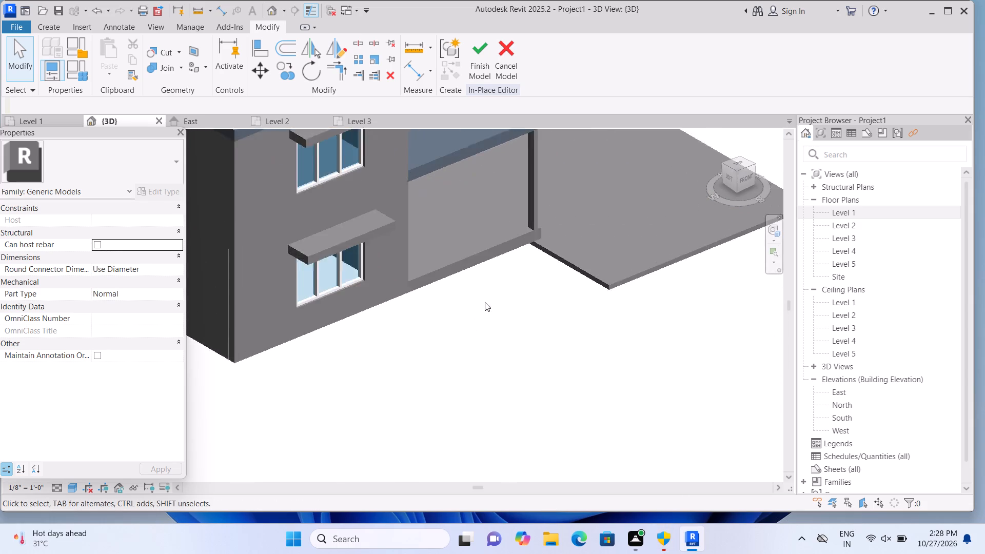
{"action": "scroll", "coordinate": [485, 302], "scroll_direction": "up", "scroll_amount": 1}
{"action": "scroll", "coordinate": [519, 271], "scroll_direction": "up", "scroll_amount": 2}
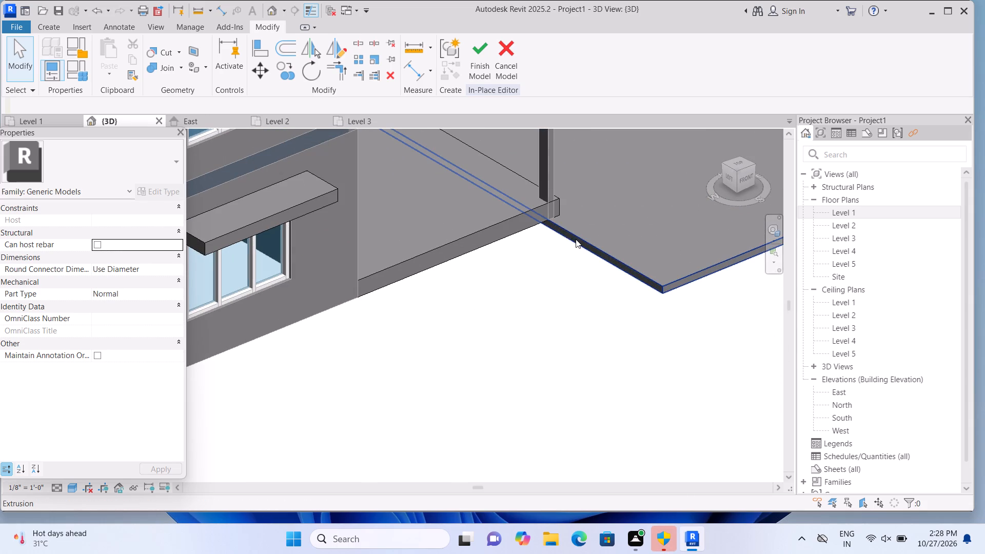
{"action": "left_click", "coordinate": [576, 239]}
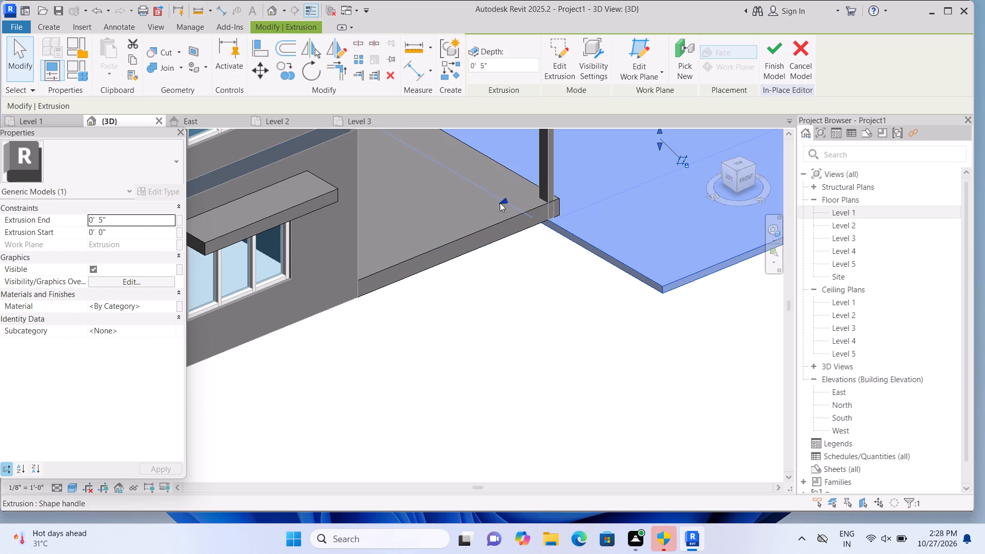
{"action": "left_click_drag", "start_coordinate": [505, 199], "coordinate": [523, 183]}
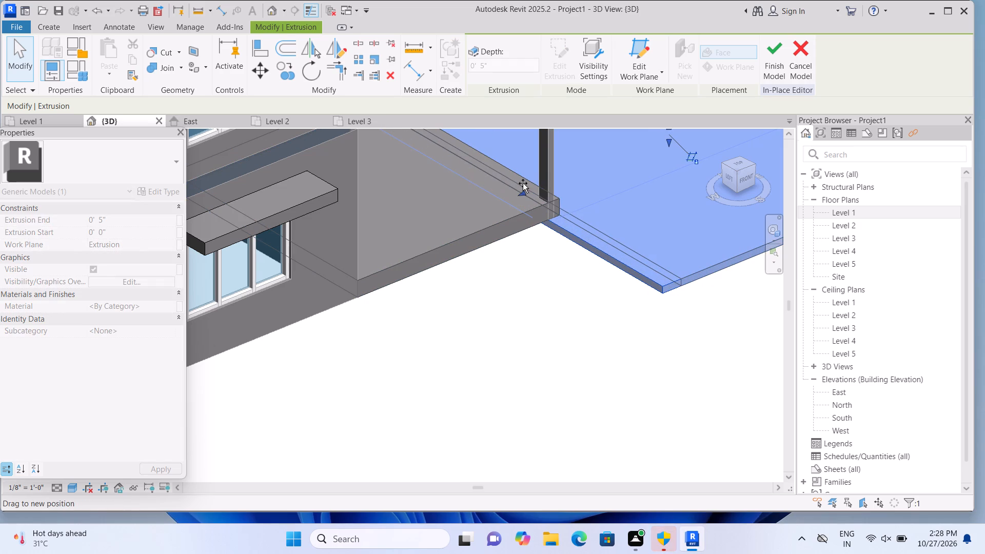
{"action": "left_click_drag", "start_coordinate": [523, 183], "coordinate": [525, 180]}
{"action": "left_click", "coordinate": [525, 180]}
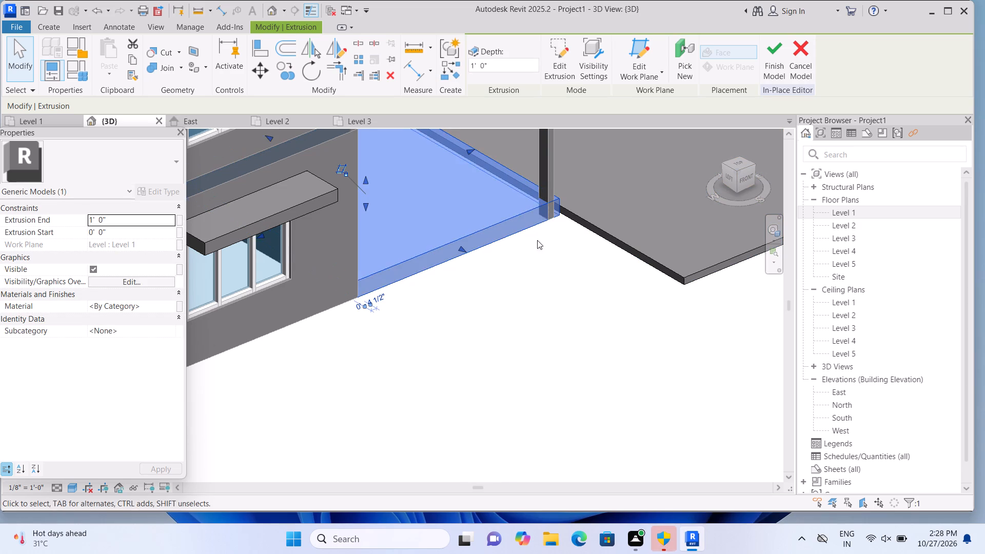
{"action": "left_click", "coordinate": [537, 242]}
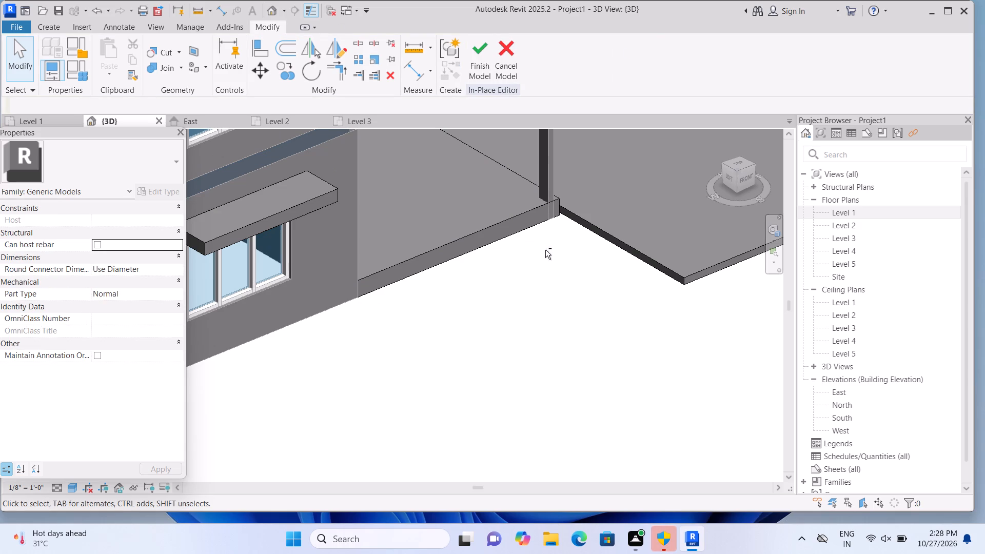
Inspect the east side slab's outer edges and its junction with the open-area base slab and corner column.
{"action": "middle_click_drag", "start_coordinate": [545, 250], "coordinate": [511, 263], "text": "shift"}
{"action": "scroll", "coordinate": [562, 310], "scroll_direction": "up", "scroll_amount": 1}
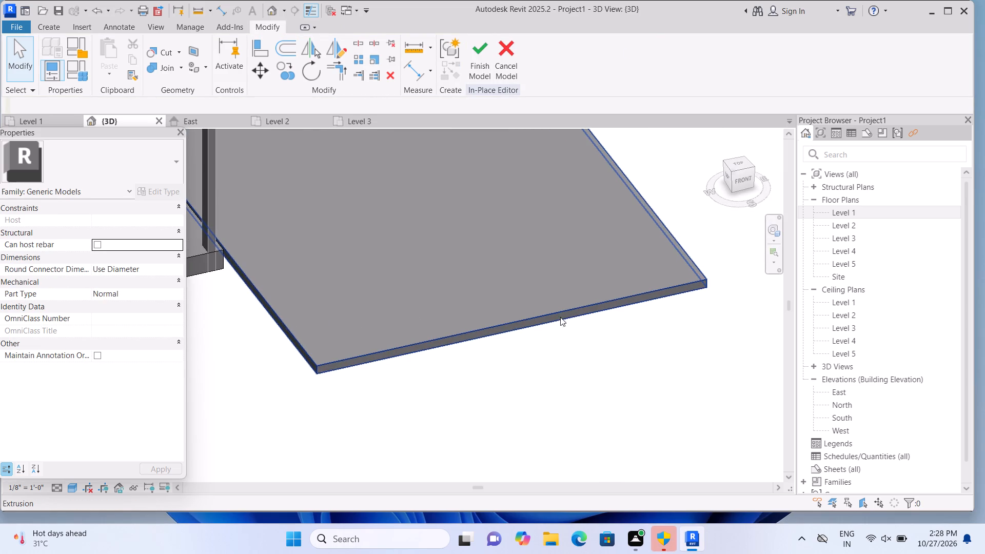
{"action": "scroll", "coordinate": [562, 316], "scroll_direction": "down", "scroll_amount": 6}
{"action": "scroll", "coordinate": [495, 296], "scroll_direction": "up", "scroll_amount": 1}
{"action": "scroll", "coordinate": [662, 276], "scroll_direction": "up", "scroll_amount": 1}
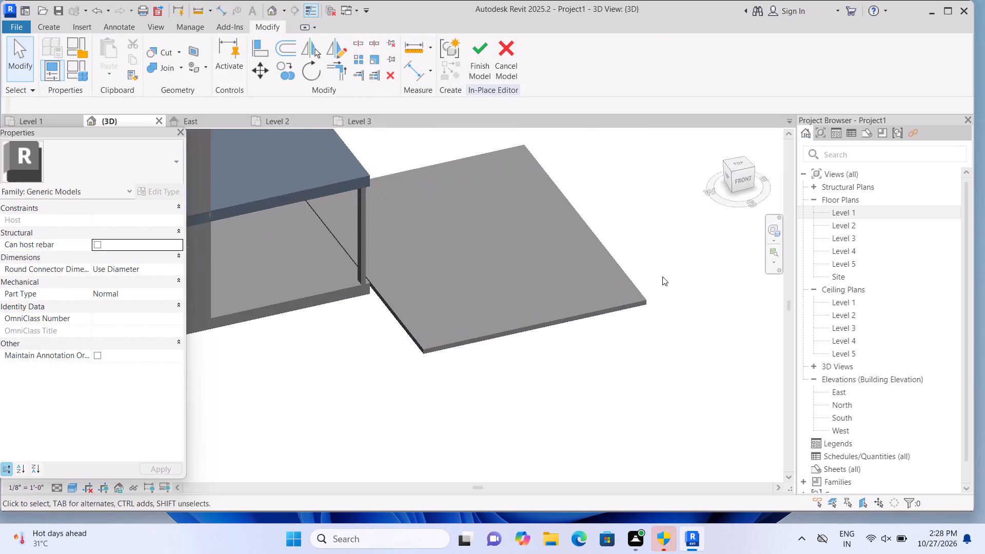
{"action": "middle_click_drag", "start_coordinate": [663, 276], "coordinate": [738, 283]}
{"action": "scroll", "coordinate": [661, 268], "scroll_direction": "up", "scroll_amount": 2}
{"action": "scroll", "coordinate": [624, 287], "scroll_direction": "up", "scroll_amount": 2}
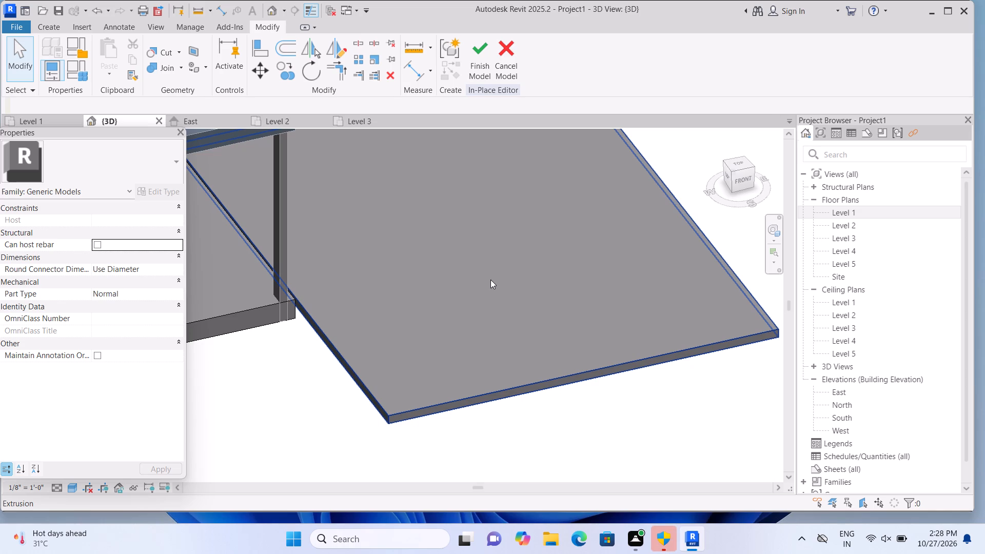
Nudge the east side slab's building-side edge slightly toward the open-area base slab near the corner column.
{"action": "scroll", "coordinate": [524, 269], "scroll_direction": "down", "scroll_amount": 1}
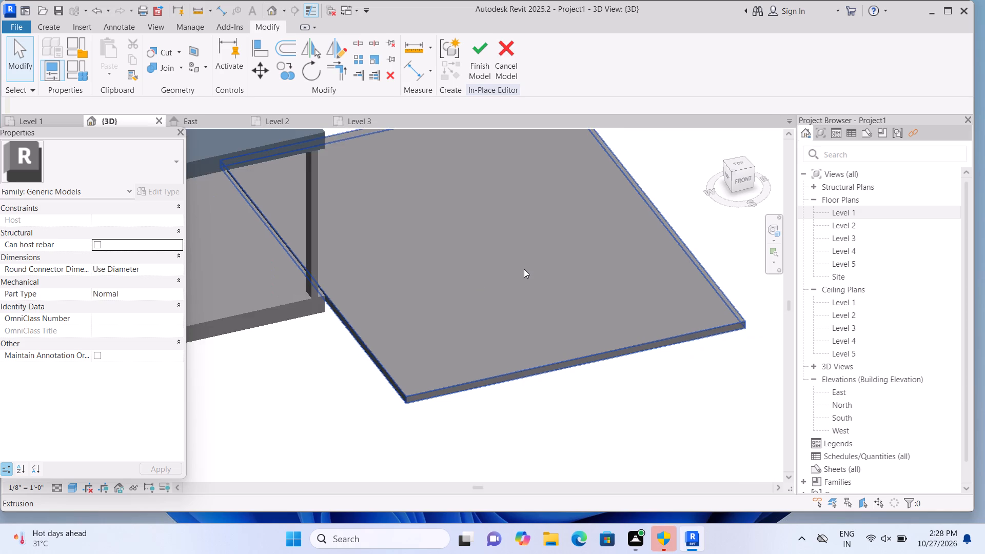
{"action": "scroll", "coordinate": [524, 269], "scroll_direction": "down", "scroll_amount": 7}
{"action": "scroll", "coordinate": [490, 287], "scroll_direction": "up", "scroll_amount": 5}
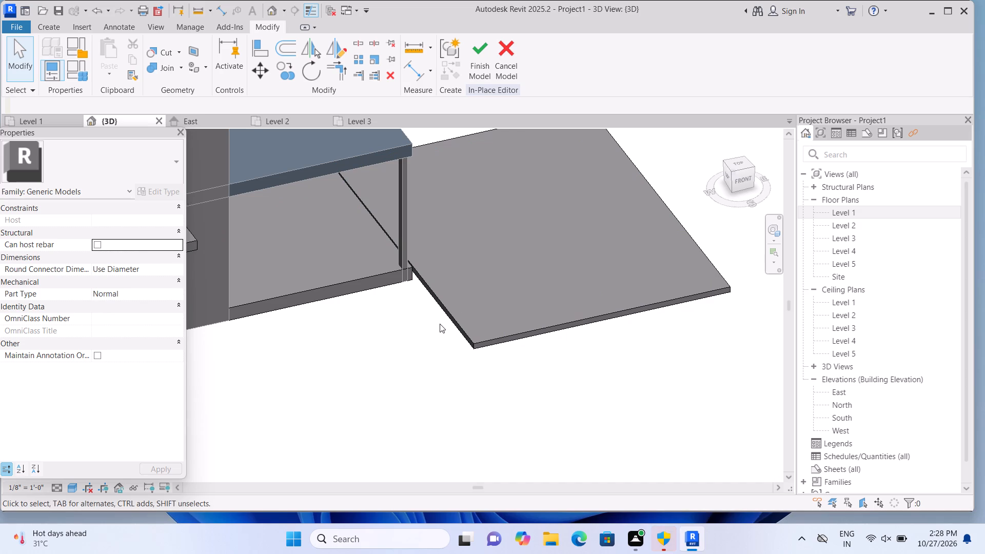
{"action": "scroll", "coordinate": [440, 324], "scroll_direction": "up", "scroll_amount": 1}
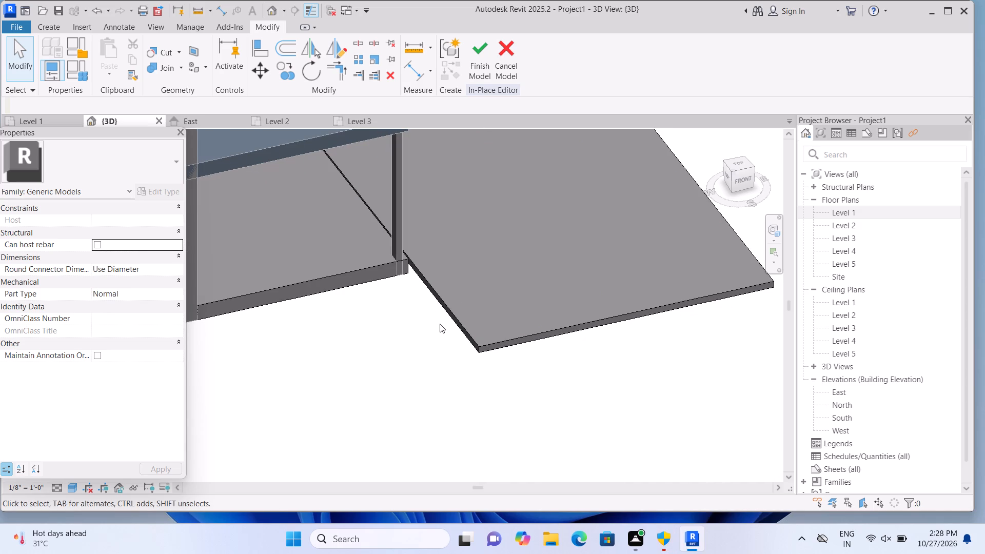
{"action": "scroll", "coordinate": [440, 318], "scroll_direction": "up", "scroll_amount": 3}
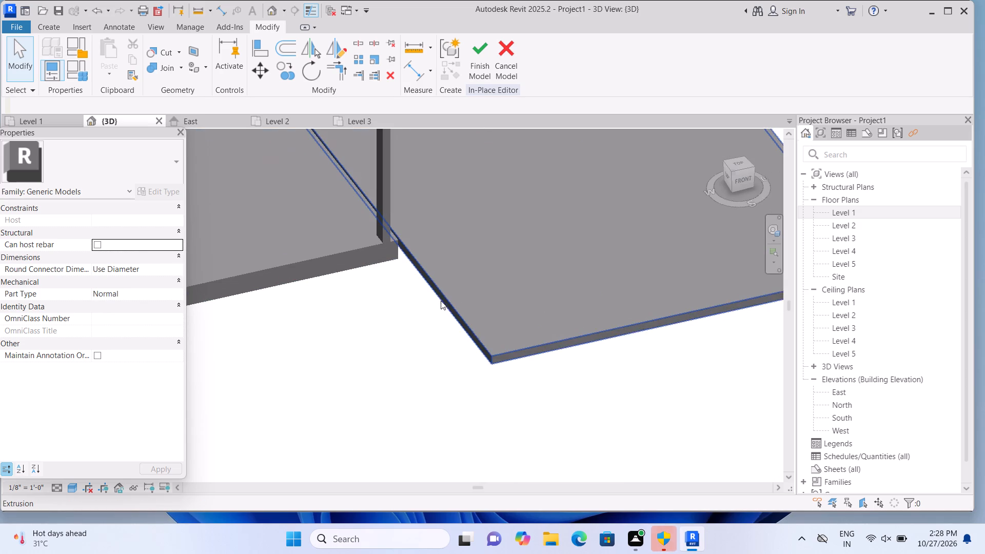
{"action": "scroll", "coordinate": [441, 301], "scroll_direction": "up", "scroll_amount": 2}
{"action": "left_click", "coordinate": [442, 288]}
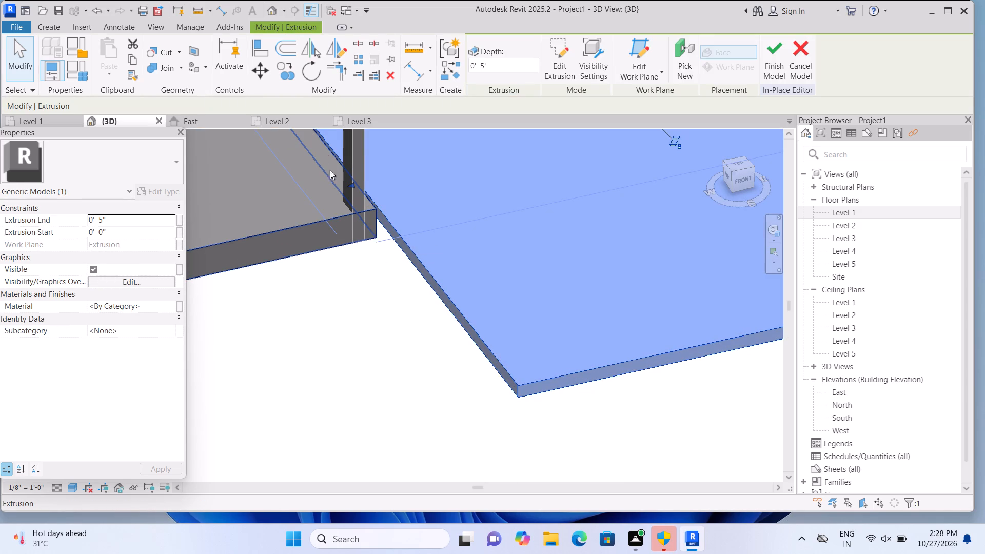
{"action": "left_click", "coordinate": [351, 183]}
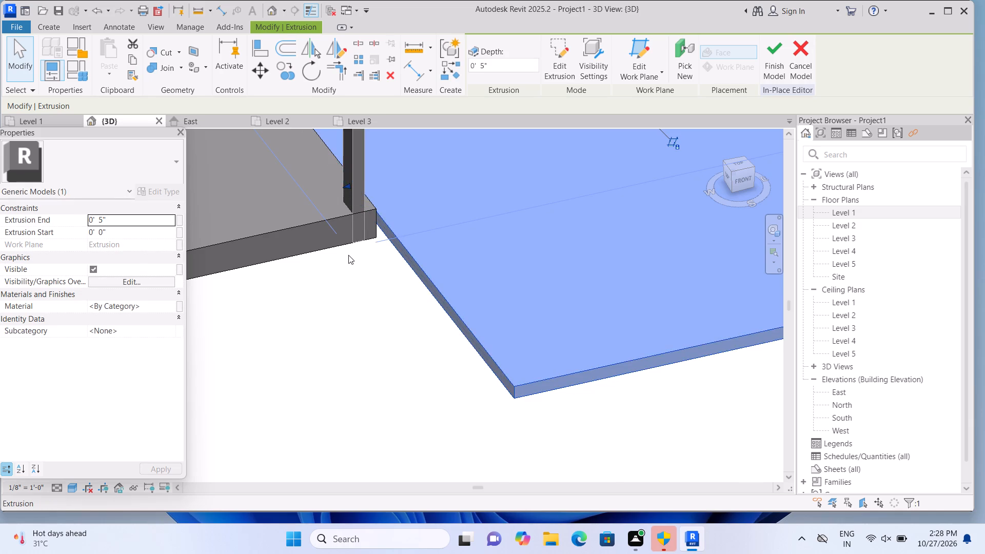
{"action": "left_click", "coordinate": [348, 258]}
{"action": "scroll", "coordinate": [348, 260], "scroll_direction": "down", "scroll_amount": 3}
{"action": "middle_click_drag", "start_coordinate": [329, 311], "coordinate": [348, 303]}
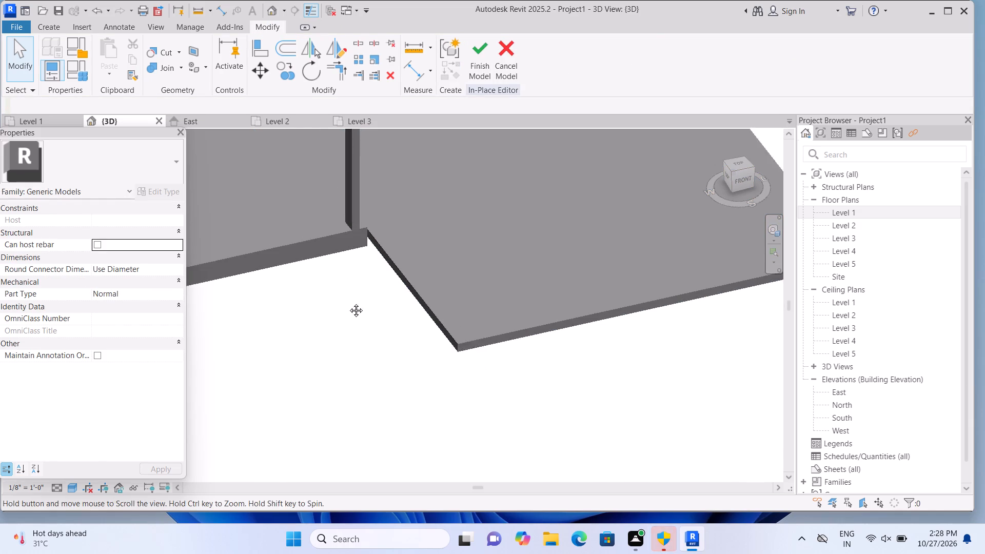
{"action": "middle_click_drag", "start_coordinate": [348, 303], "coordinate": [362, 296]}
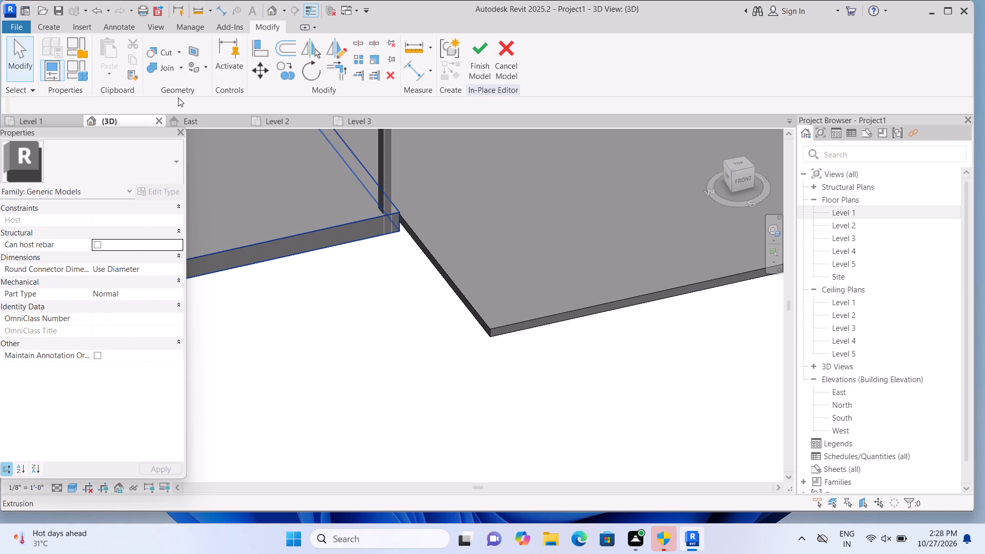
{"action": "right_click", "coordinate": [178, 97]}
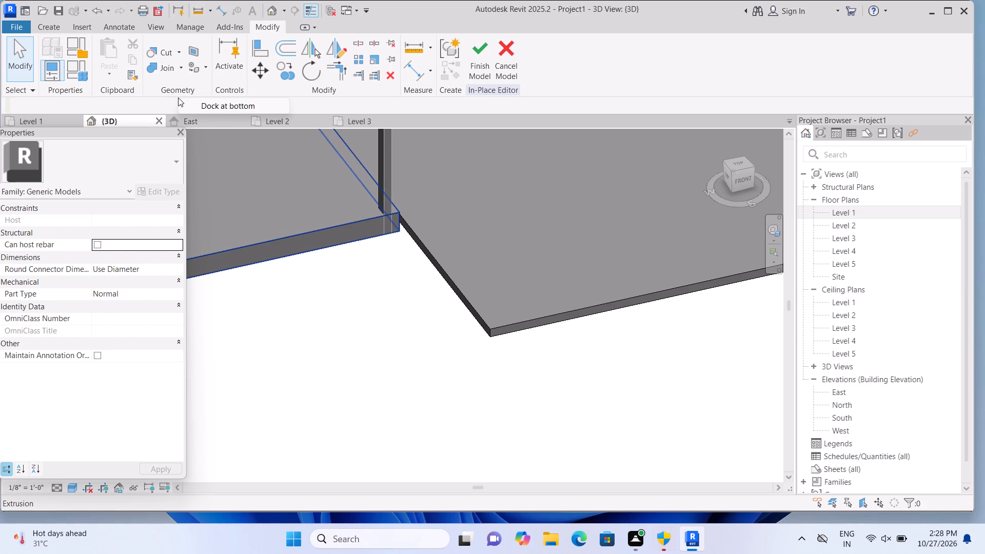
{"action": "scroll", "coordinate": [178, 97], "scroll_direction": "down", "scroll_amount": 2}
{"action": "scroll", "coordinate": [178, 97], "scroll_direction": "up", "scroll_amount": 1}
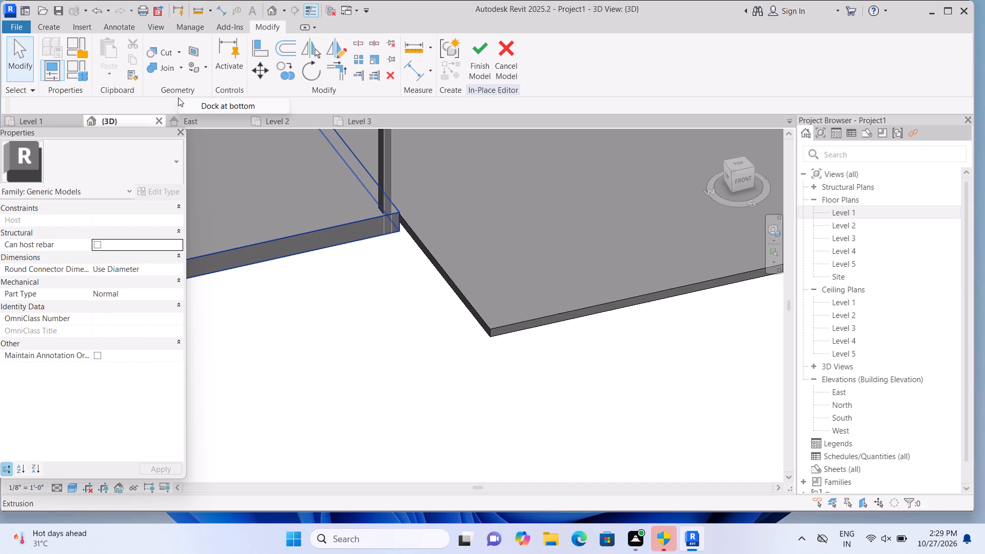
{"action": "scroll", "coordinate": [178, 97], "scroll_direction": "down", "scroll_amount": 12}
Start a new extrusion and pick its work plane from the east side slab near the open-area base slab's corner.
{"action": "left_click", "coordinate": [53, 29]}
{"action": "left_click", "coordinate": [96, 49]}
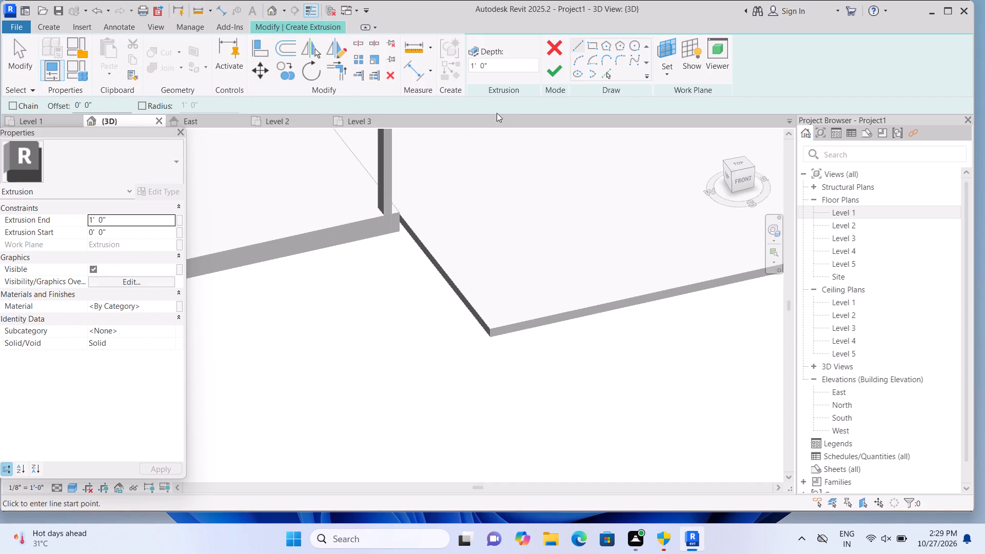
{"action": "scroll", "coordinate": [497, 113], "scroll_direction": "down", "scroll_amount": 7}
{"action": "left_click", "coordinate": [675, 77]}
{"action": "left_click", "coordinate": [686, 109]}
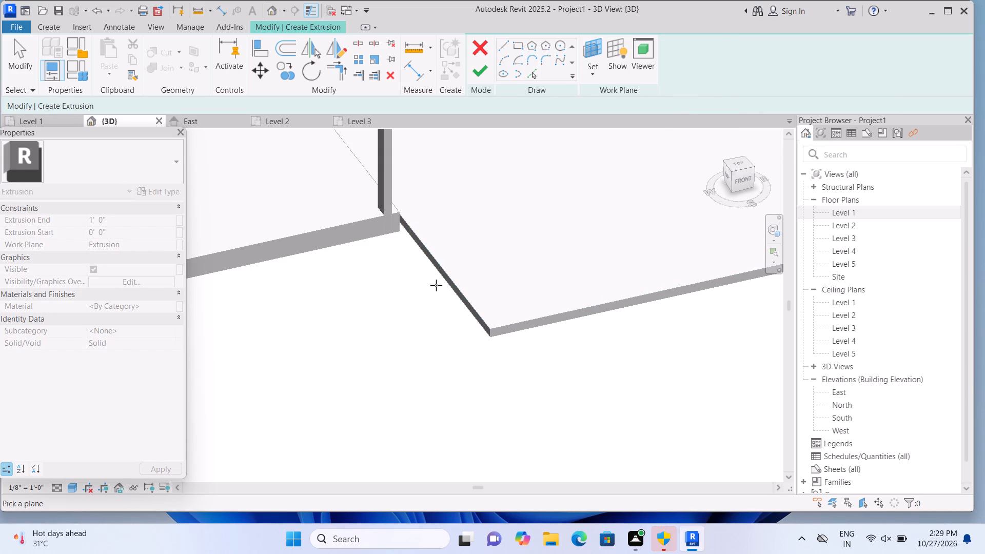
{"action": "left_click", "coordinate": [423, 262]}
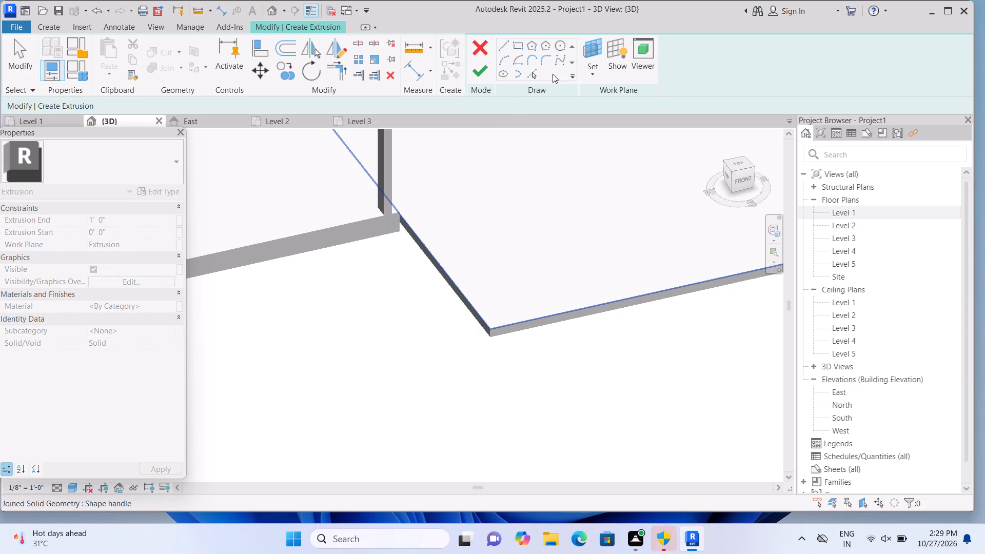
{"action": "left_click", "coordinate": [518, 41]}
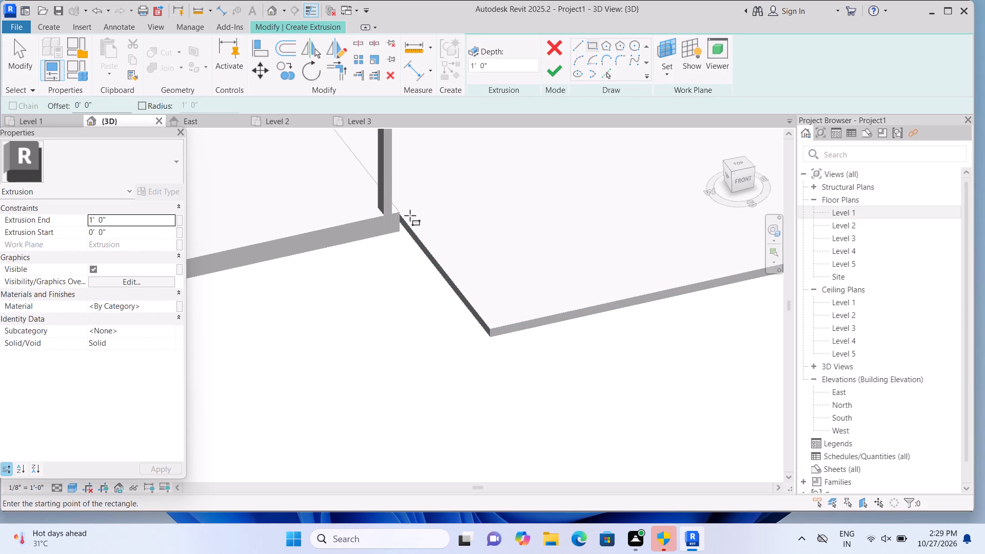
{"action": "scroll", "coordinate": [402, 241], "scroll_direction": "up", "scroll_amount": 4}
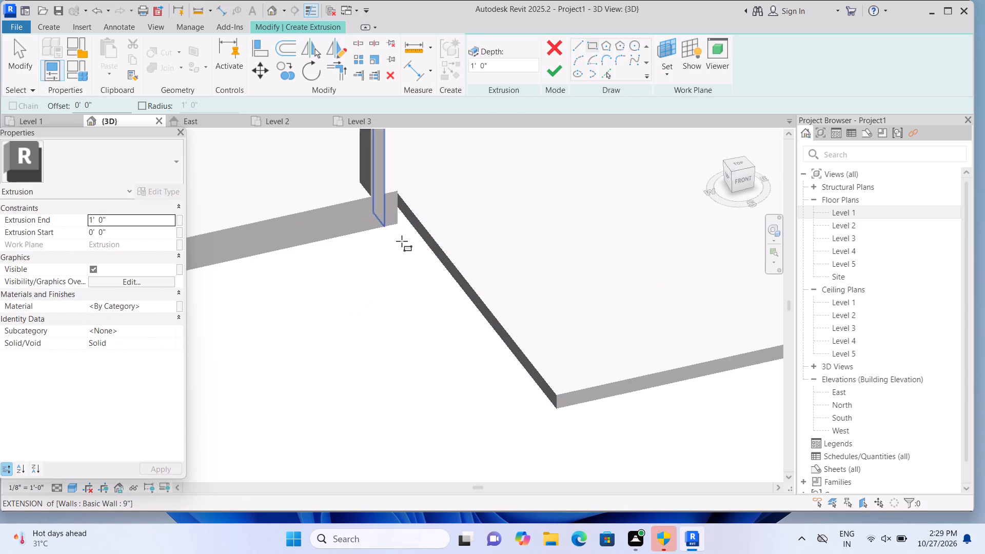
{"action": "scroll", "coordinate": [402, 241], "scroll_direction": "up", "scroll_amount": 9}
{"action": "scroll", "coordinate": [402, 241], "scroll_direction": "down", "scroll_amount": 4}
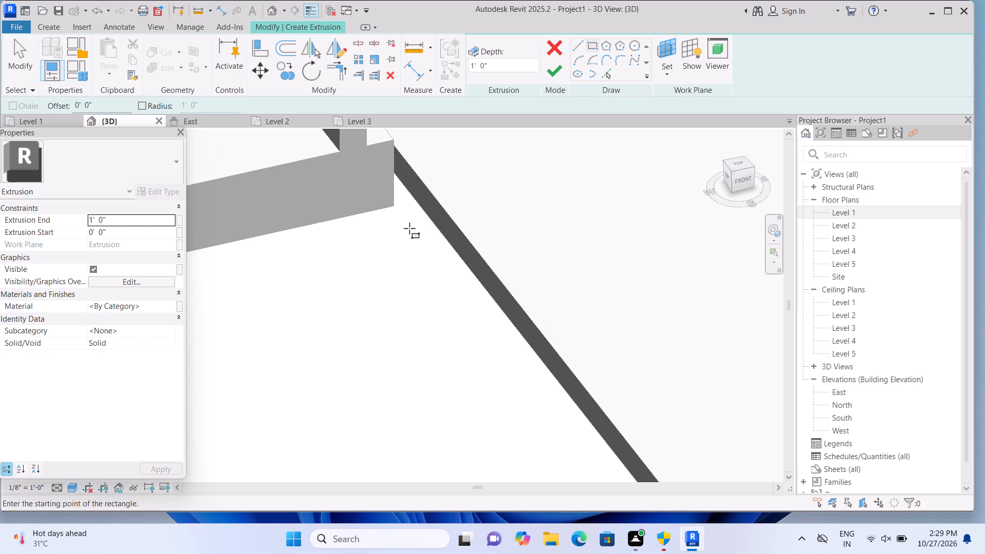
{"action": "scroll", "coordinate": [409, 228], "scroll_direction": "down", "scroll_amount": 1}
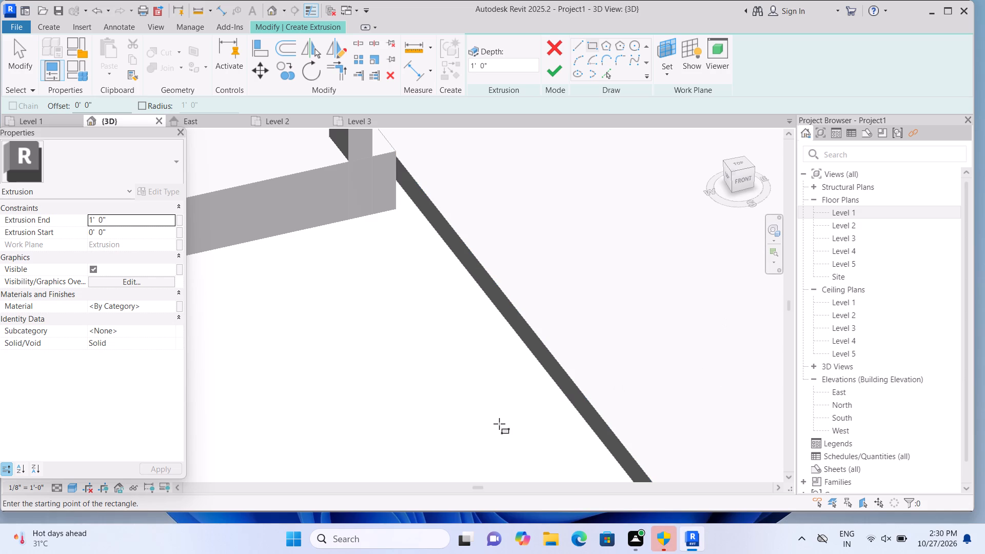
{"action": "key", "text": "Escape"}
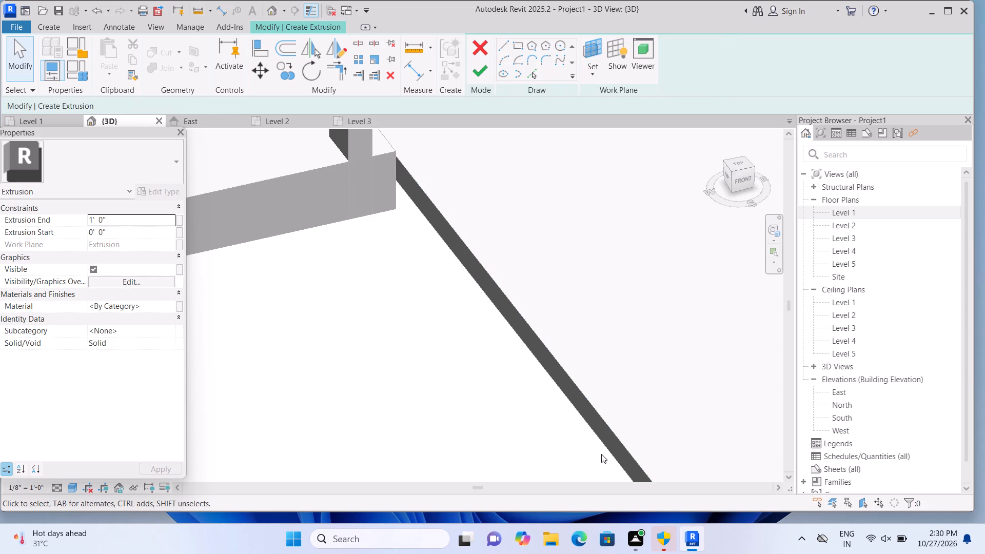
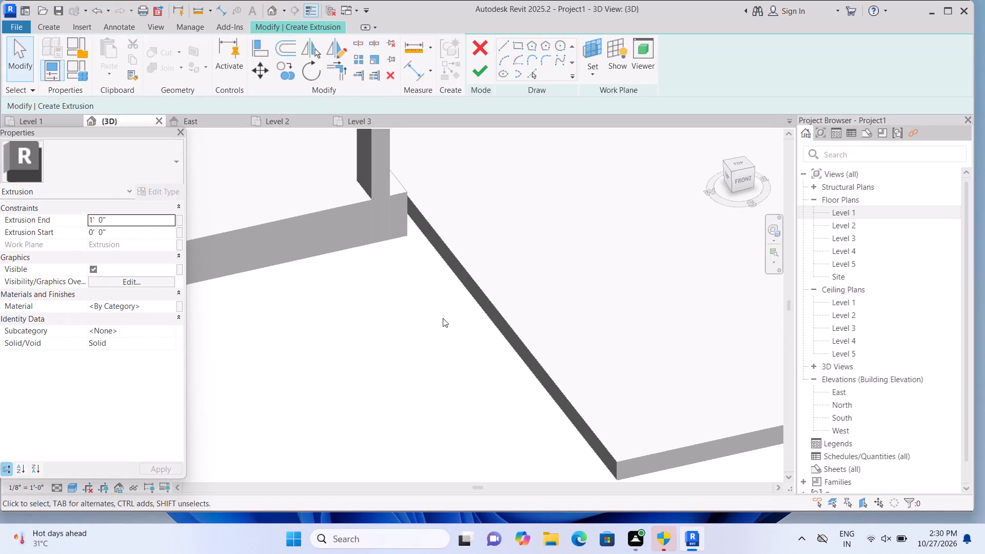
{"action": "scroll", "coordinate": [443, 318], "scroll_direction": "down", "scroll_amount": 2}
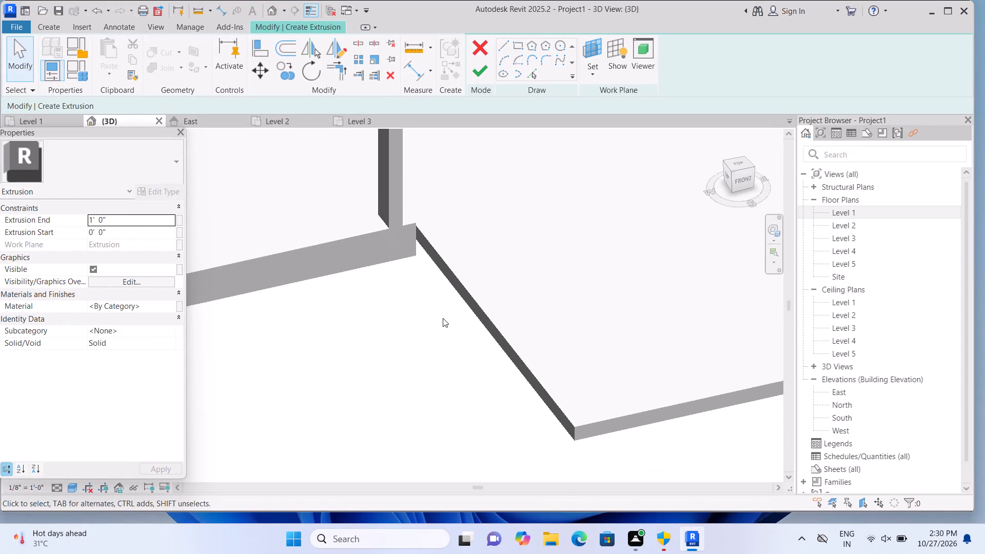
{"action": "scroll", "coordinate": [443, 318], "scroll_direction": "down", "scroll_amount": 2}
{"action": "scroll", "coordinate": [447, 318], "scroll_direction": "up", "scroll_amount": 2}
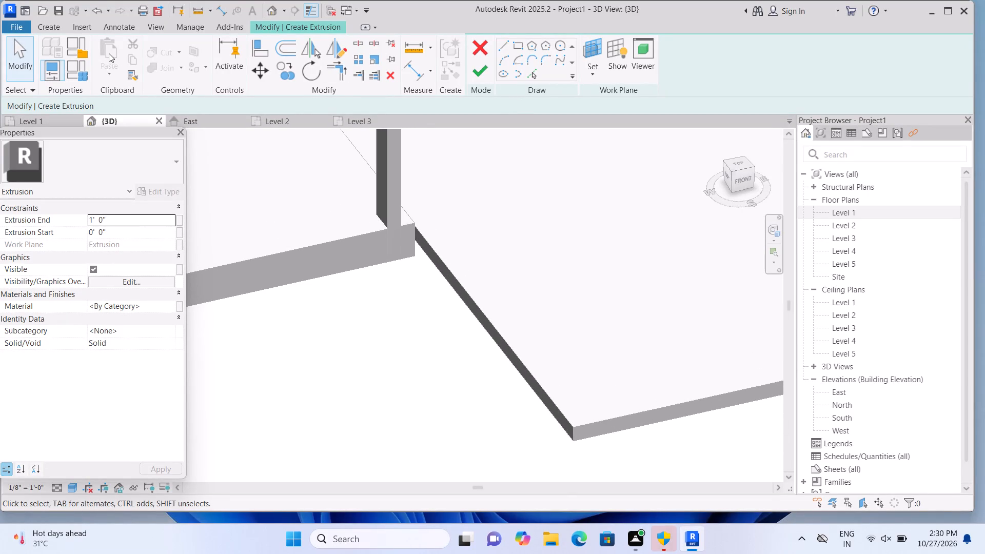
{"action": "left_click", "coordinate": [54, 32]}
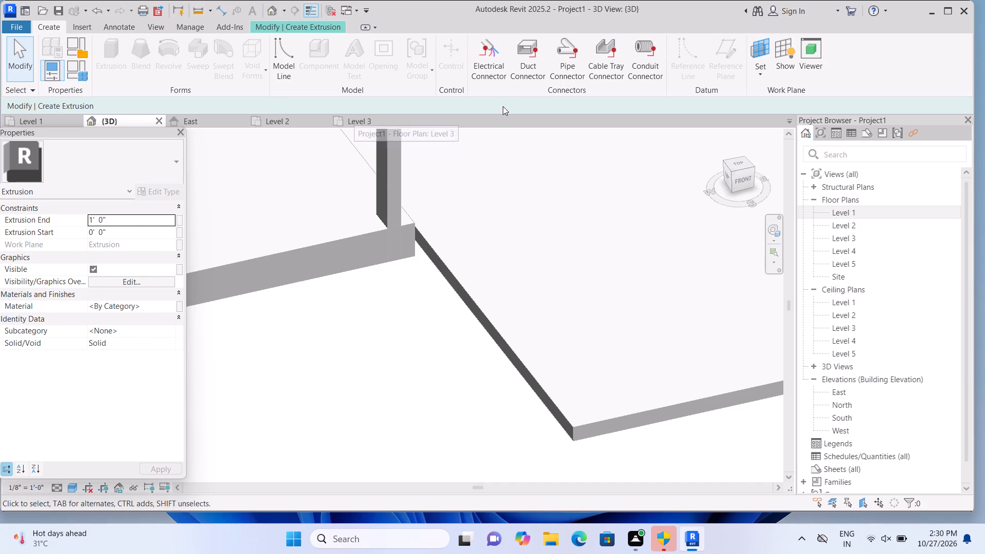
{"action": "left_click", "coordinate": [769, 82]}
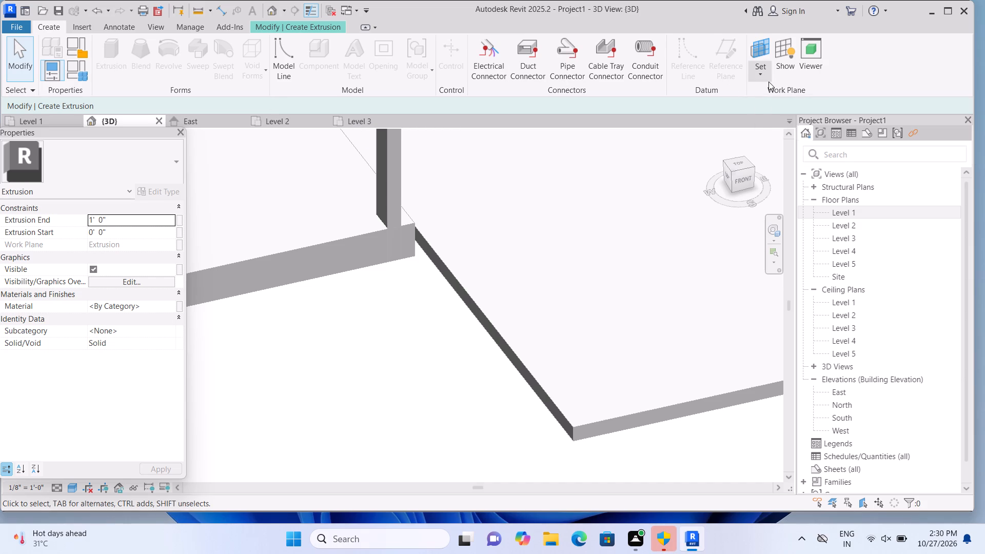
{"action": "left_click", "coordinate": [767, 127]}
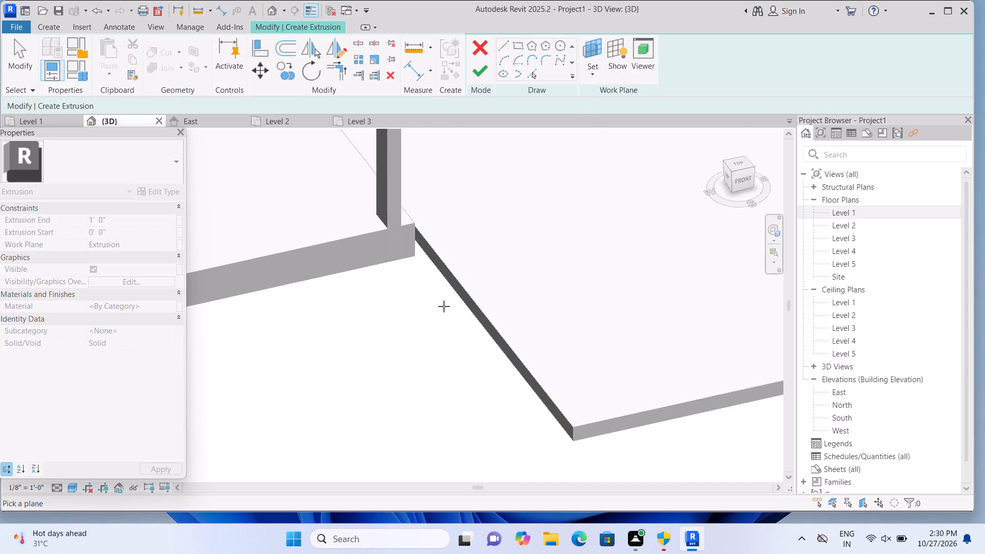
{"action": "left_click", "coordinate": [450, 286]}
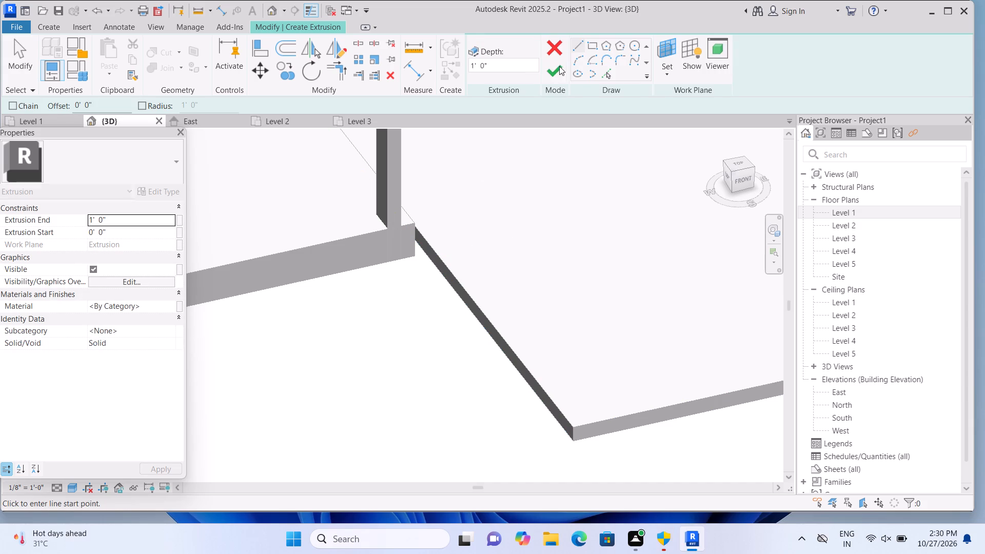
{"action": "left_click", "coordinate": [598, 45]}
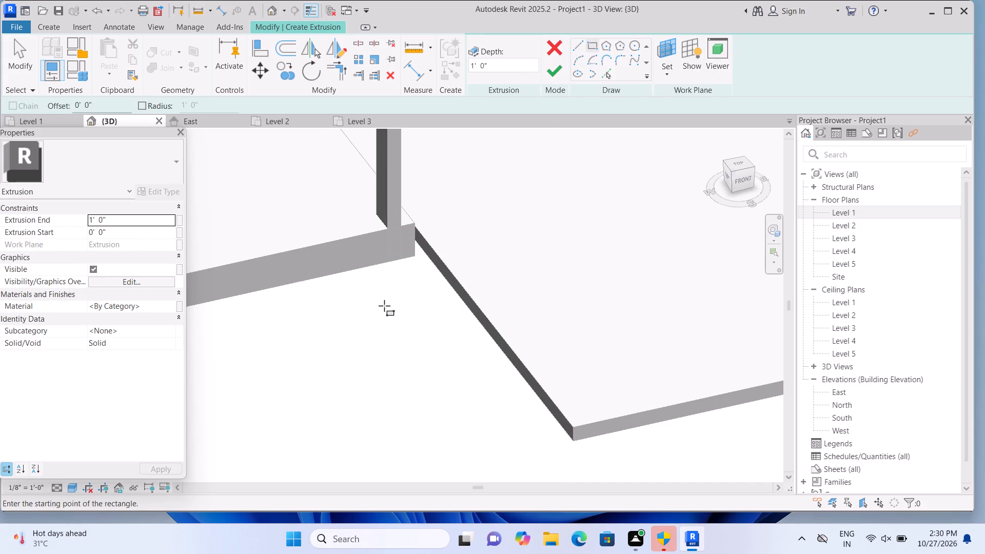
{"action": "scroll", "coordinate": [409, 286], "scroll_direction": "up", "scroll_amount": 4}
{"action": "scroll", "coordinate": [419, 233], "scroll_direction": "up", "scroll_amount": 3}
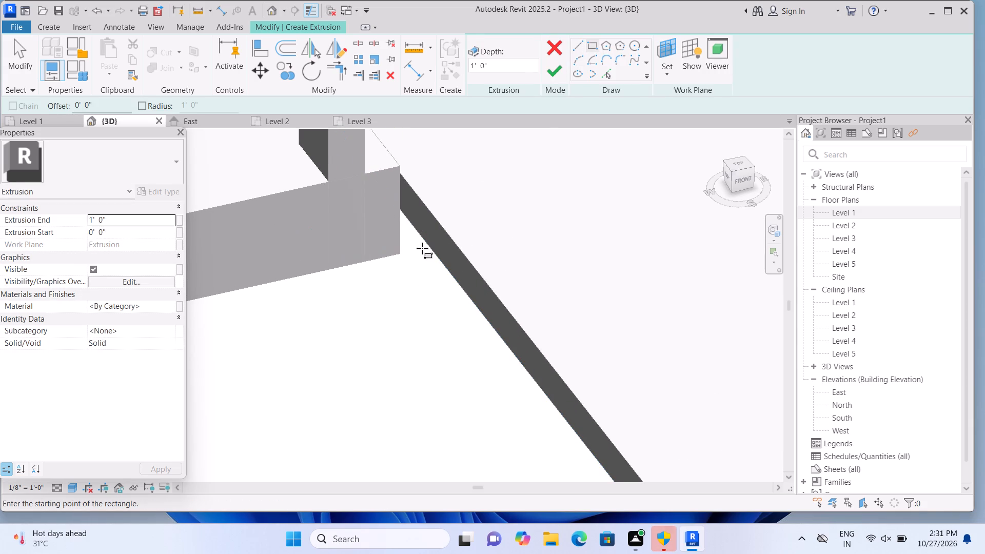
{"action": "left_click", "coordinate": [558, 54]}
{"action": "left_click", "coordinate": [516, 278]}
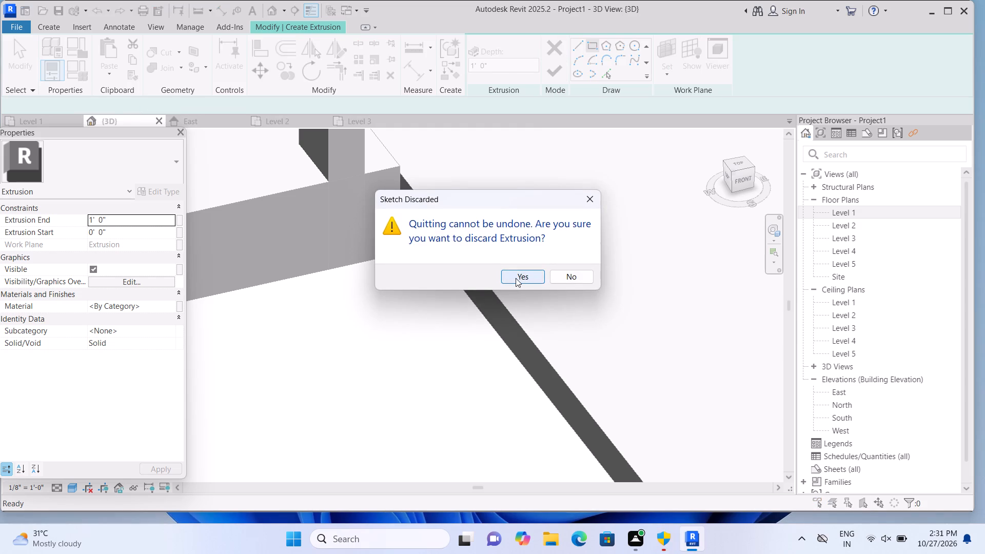
Nudge the east side slab's building-side edge slightly into line with the open-area base slab's outer face at the corner column.
{"action": "scroll", "coordinate": [516, 282], "scroll_direction": "down", "scroll_amount": 2}
{"action": "scroll", "coordinate": [505, 290], "scroll_direction": "up", "scroll_amount": 5}
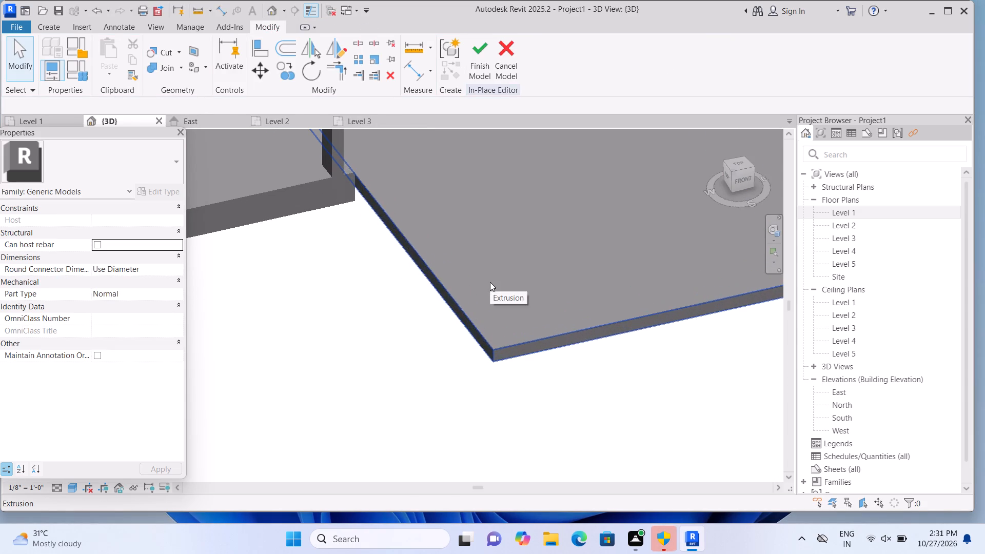
{"action": "left_click", "coordinate": [490, 282]}
{"action": "scroll", "coordinate": [442, 245], "scroll_direction": "down", "scroll_amount": 4}
{"action": "scroll", "coordinate": [402, 213], "scroll_direction": "up", "scroll_amount": 2}
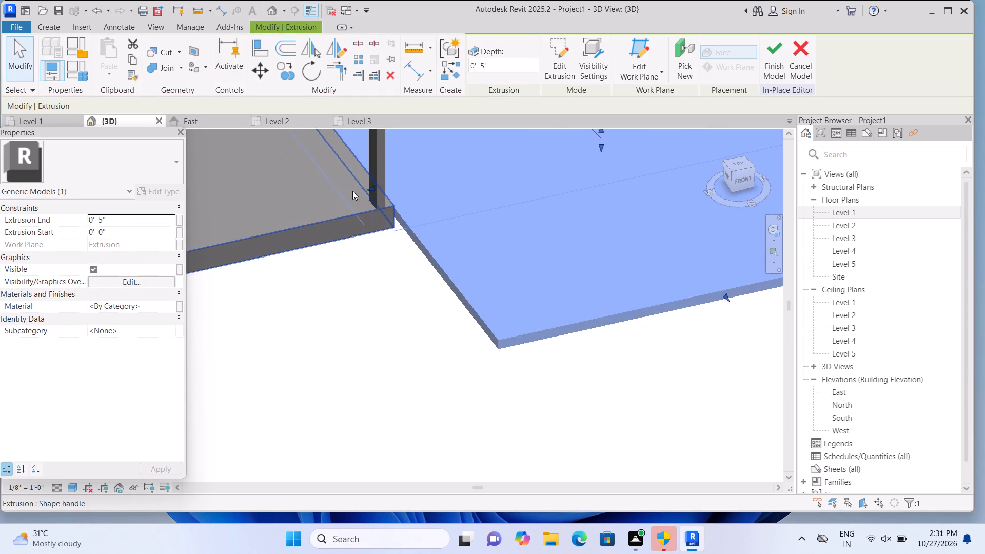
{"action": "left_click", "coordinate": [372, 187]}
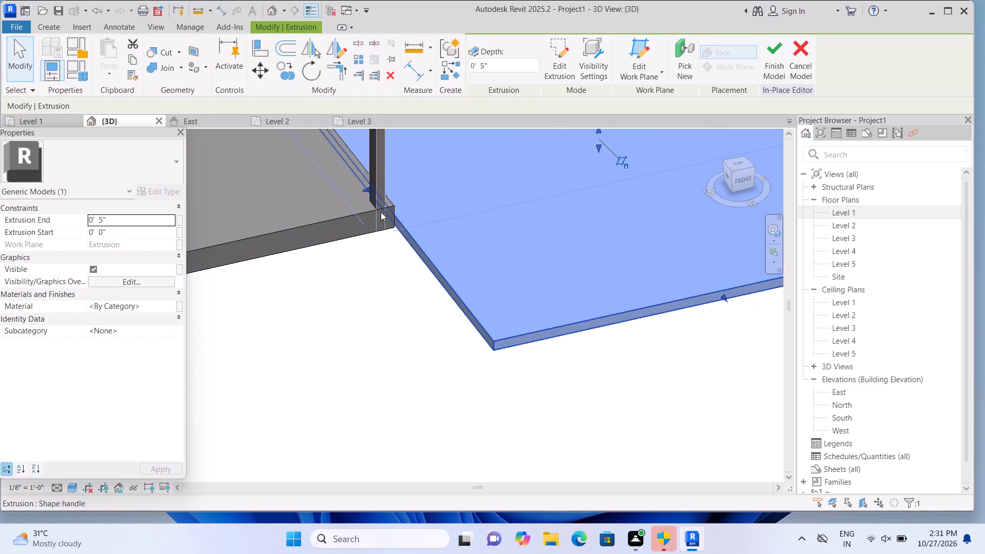
{"action": "scroll", "coordinate": [394, 246], "scroll_direction": "up", "scroll_amount": 6}
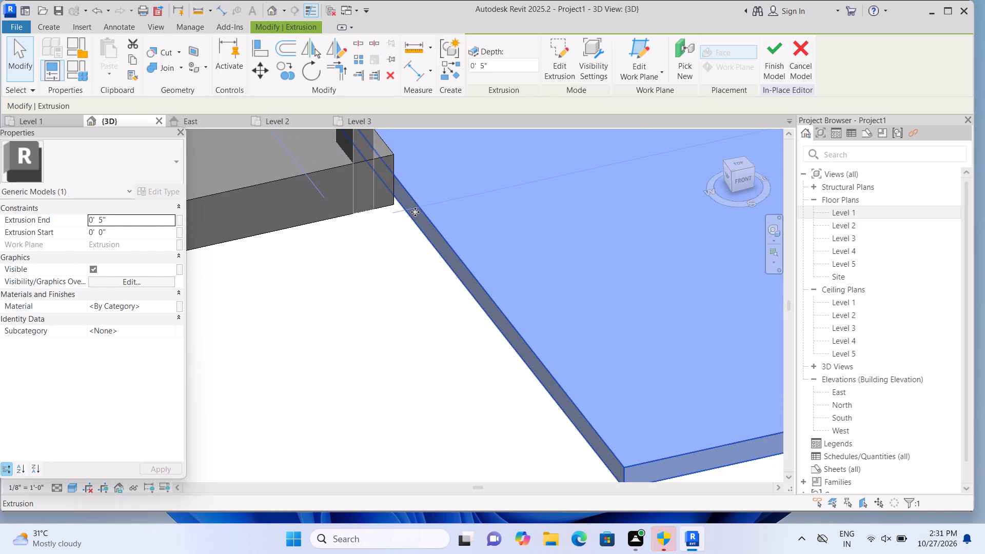
{"action": "scroll", "coordinate": [407, 216], "scroll_direction": "up", "scroll_amount": 3}
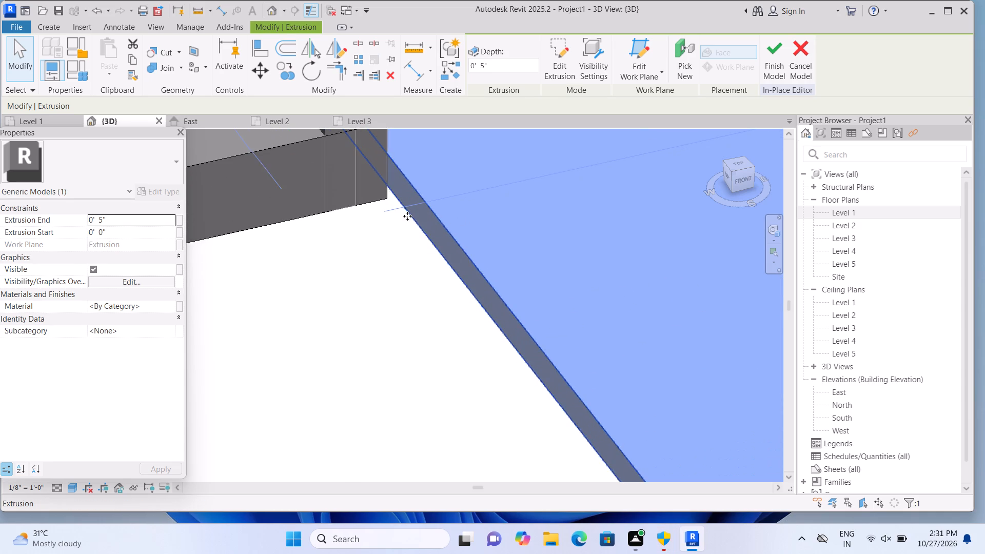
{"action": "scroll", "coordinate": [407, 216], "scroll_direction": "down", "scroll_amount": 9}
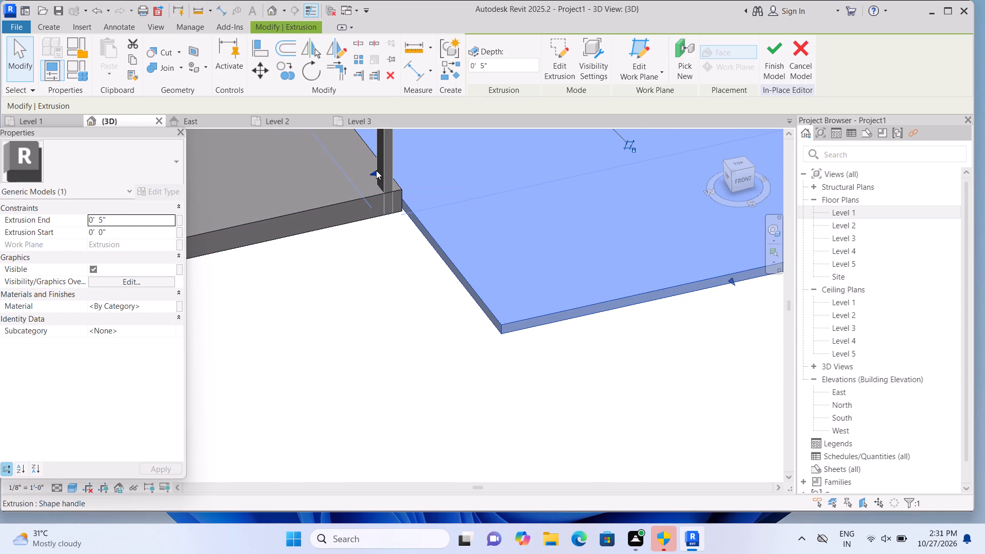
{"action": "left_click", "coordinate": [375, 170]}
{"action": "left_click", "coordinate": [375, 241]}
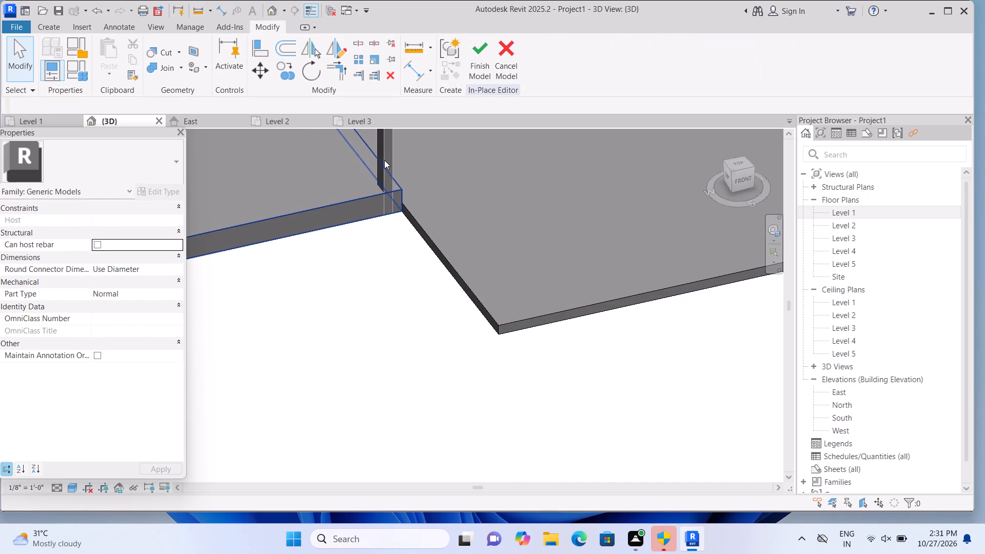
{"action": "scroll", "coordinate": [404, 249], "scroll_direction": "up", "scroll_amount": 5}
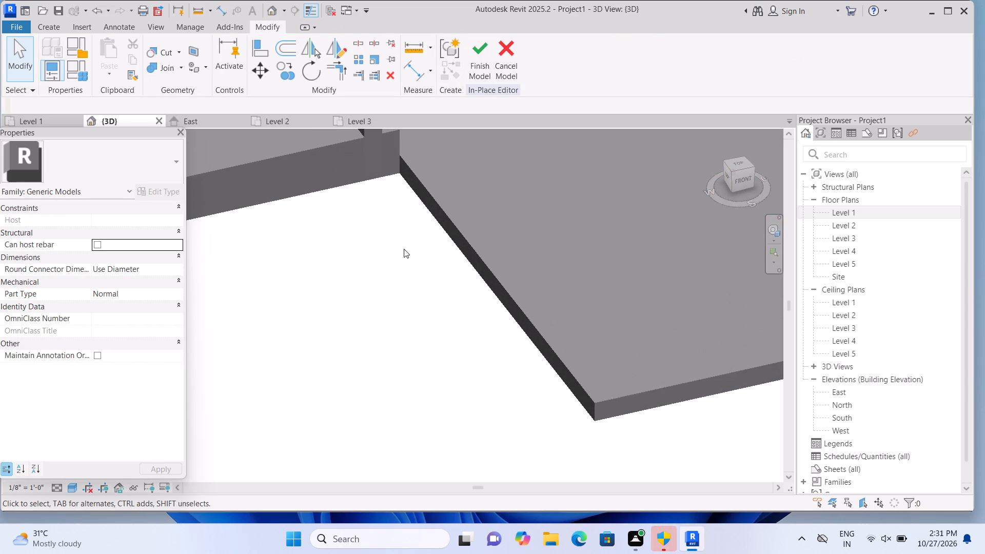
{"action": "left_click", "coordinate": [435, 219]}
{"action": "left_click", "coordinate": [323, 226]}
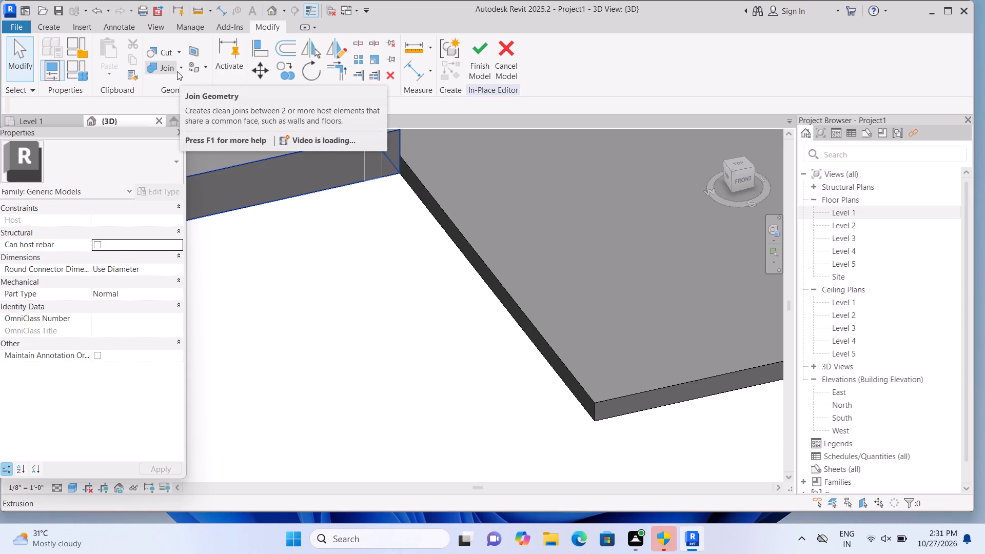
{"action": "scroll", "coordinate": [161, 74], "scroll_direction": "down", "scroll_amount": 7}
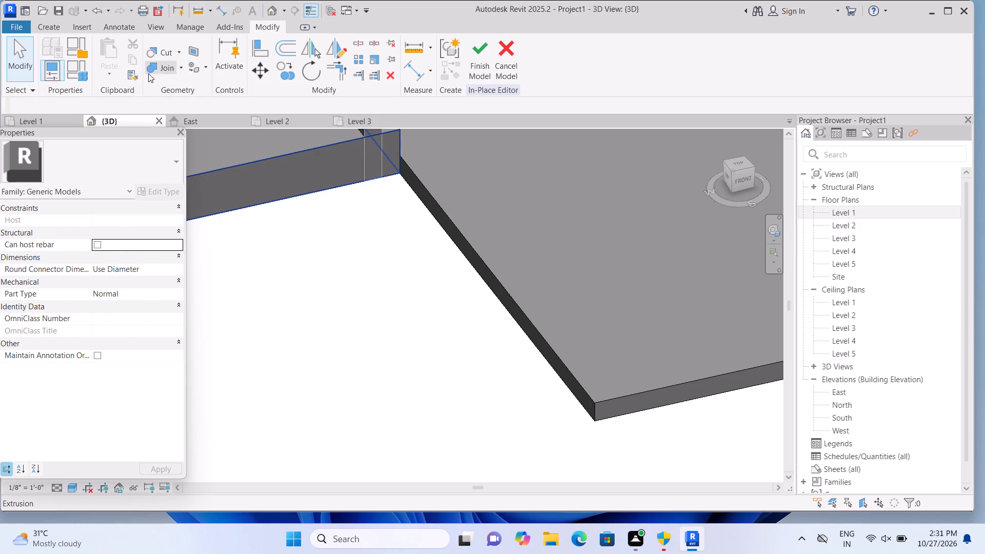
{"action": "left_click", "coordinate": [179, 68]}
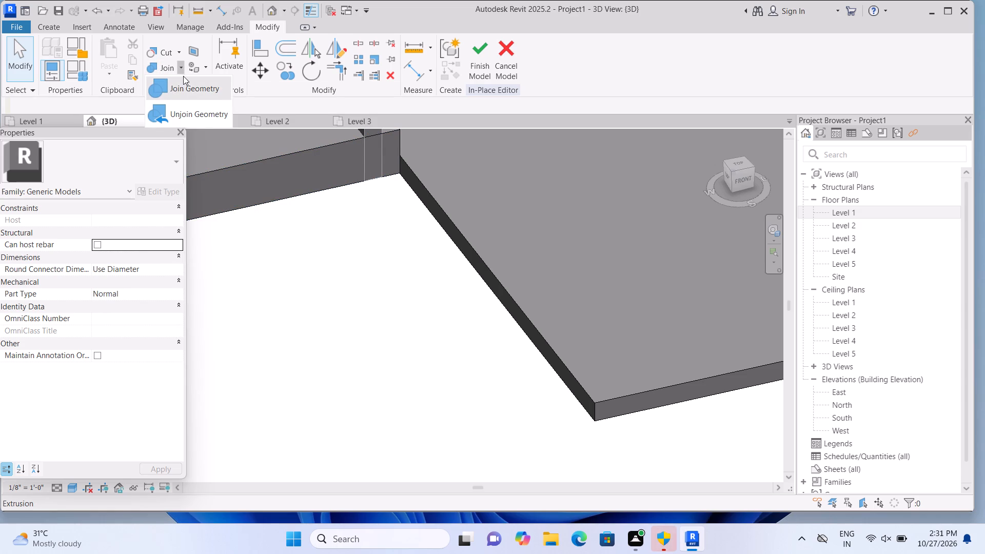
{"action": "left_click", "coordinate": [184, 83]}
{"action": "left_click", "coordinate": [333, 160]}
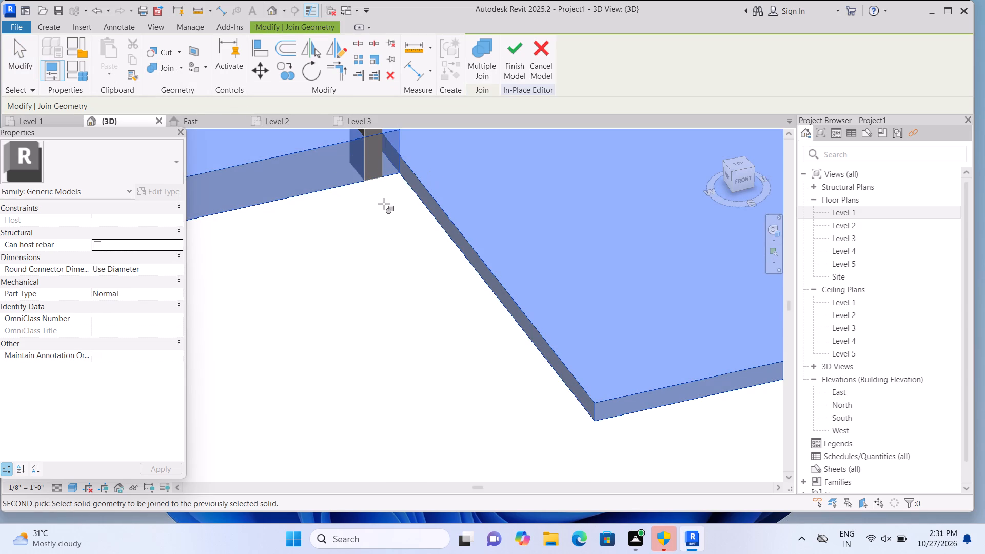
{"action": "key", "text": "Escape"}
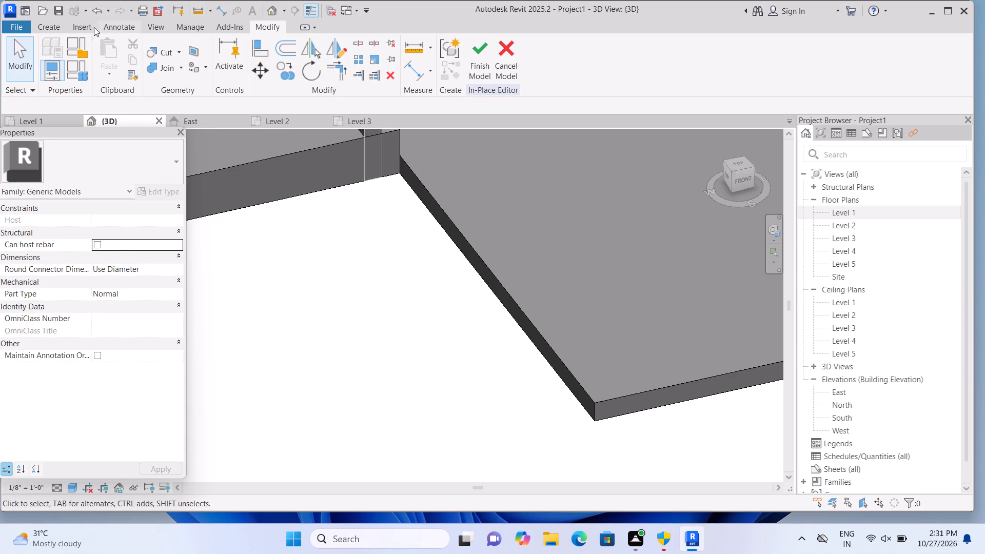
Create an extrusion about 31'-9" by 10' along the building's front, sketched on the east side slab's underside plane from the open-area base corner.
{"action": "left_click", "coordinate": [44, 24]}
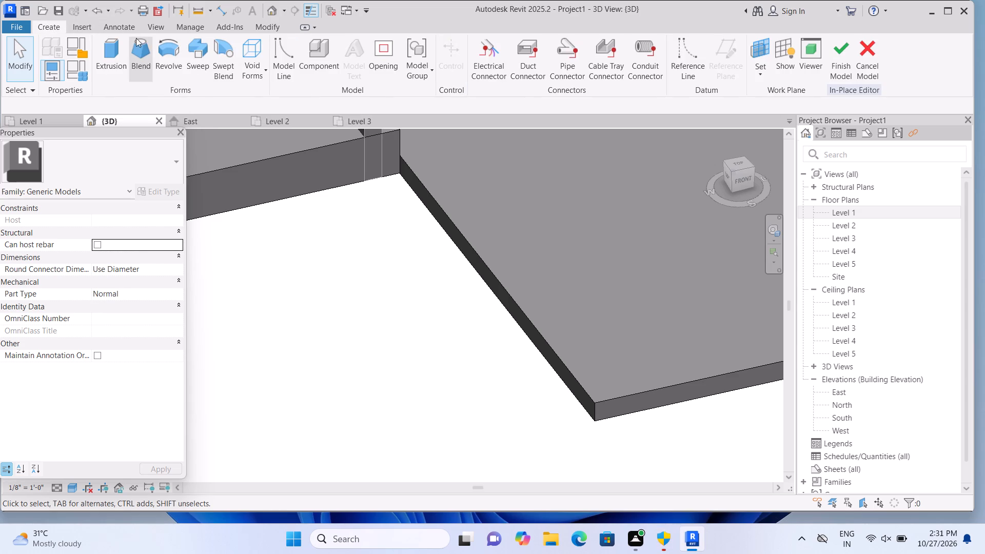
{"action": "left_click", "coordinate": [105, 52]}
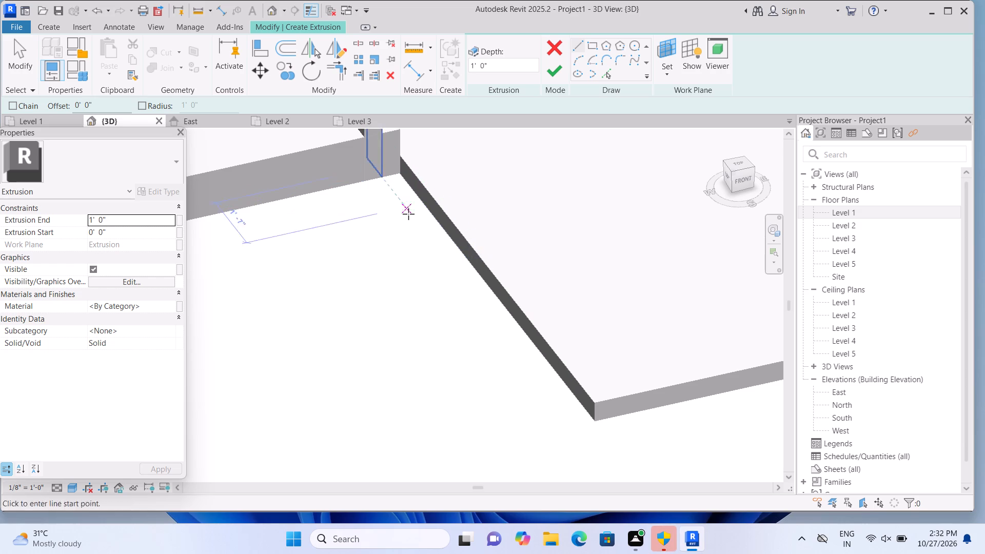
{"action": "left_click", "coordinate": [672, 72]}
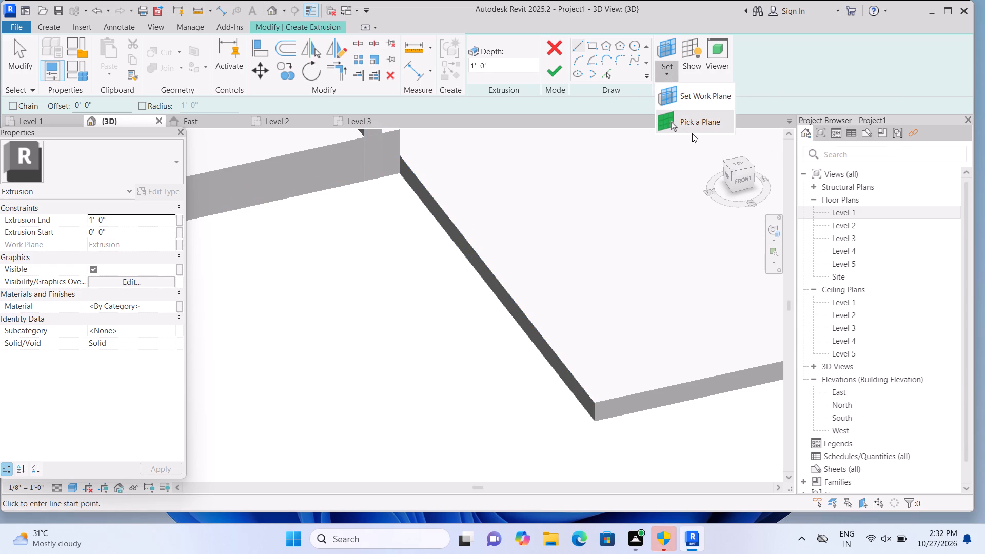
{"action": "left_click", "coordinate": [690, 123]}
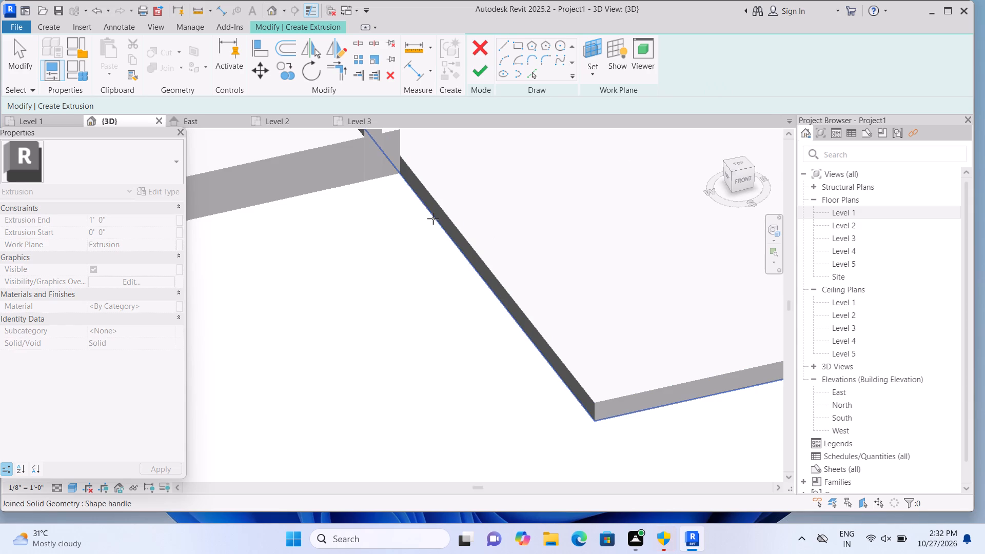
{"action": "left_click", "coordinate": [433, 219]}
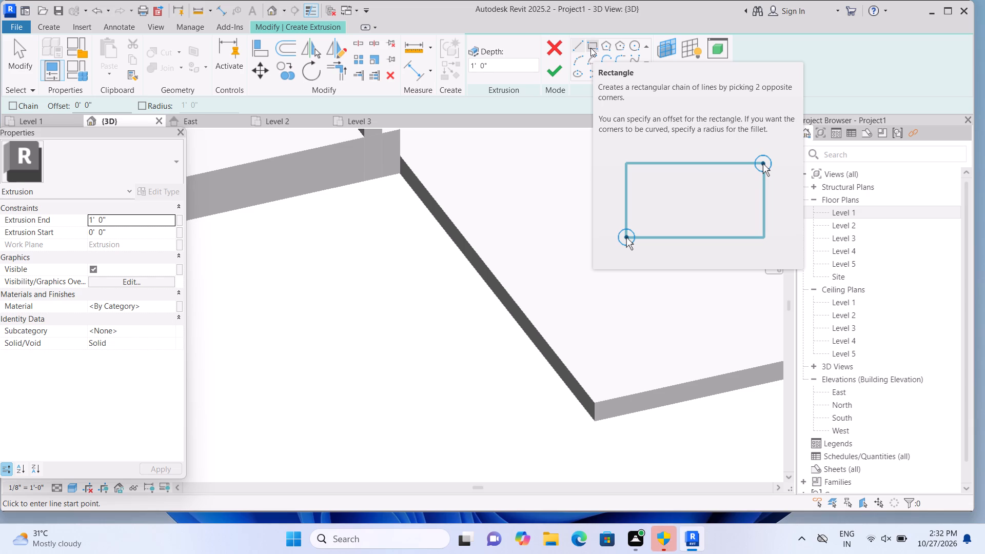
{"action": "left_click", "coordinate": [588, 41]}
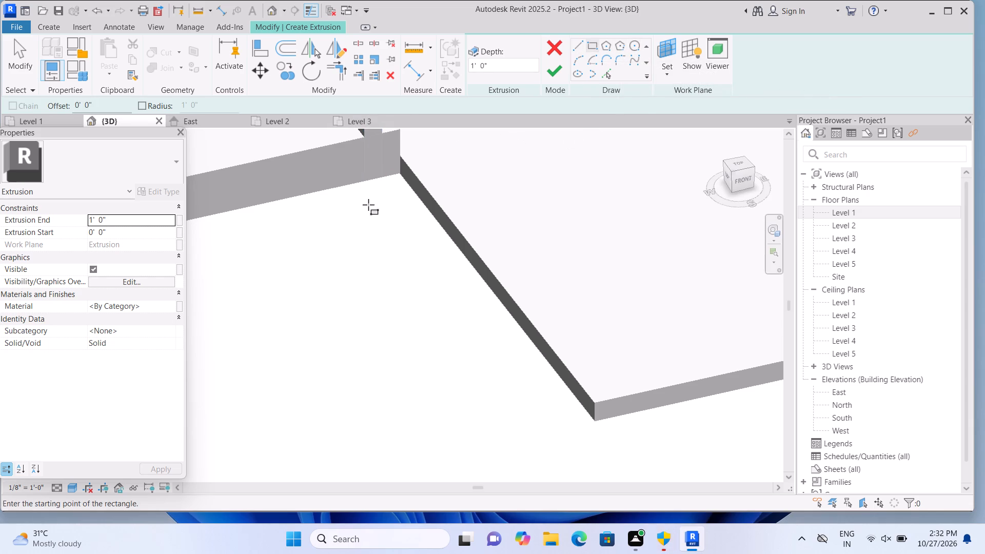
{"action": "scroll", "coordinate": [400, 172], "scroll_direction": "up", "scroll_amount": 3}
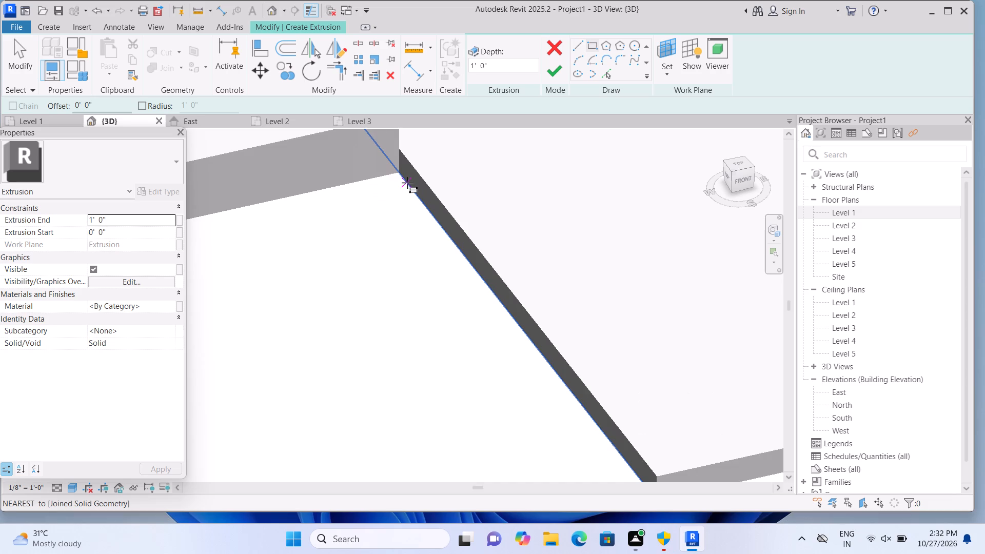
{"action": "scroll", "coordinate": [407, 183], "scroll_direction": "up", "scroll_amount": 8}
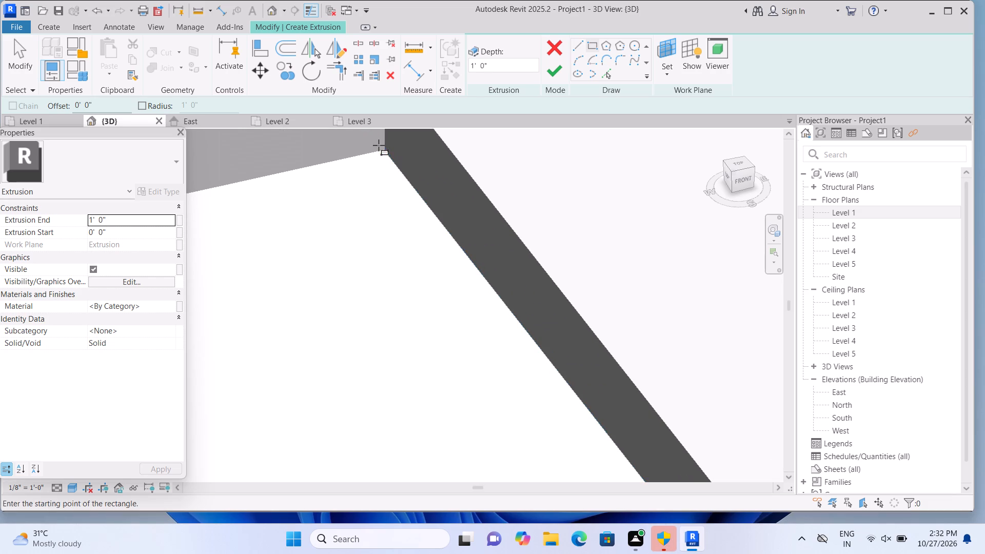
{"action": "left_click", "coordinate": [385, 149]}
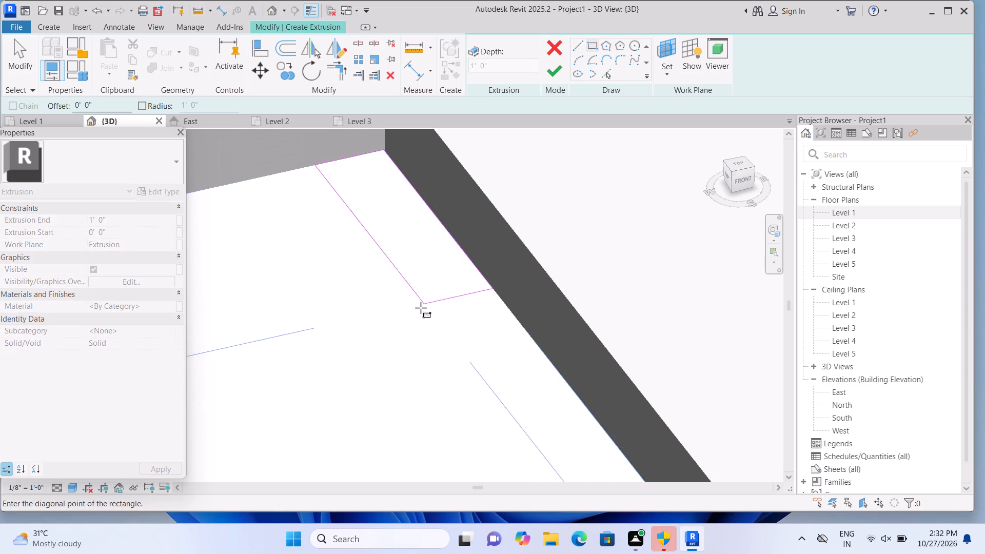
{"action": "scroll", "coordinate": [419, 308], "scroll_direction": "down", "scroll_amount": 15}
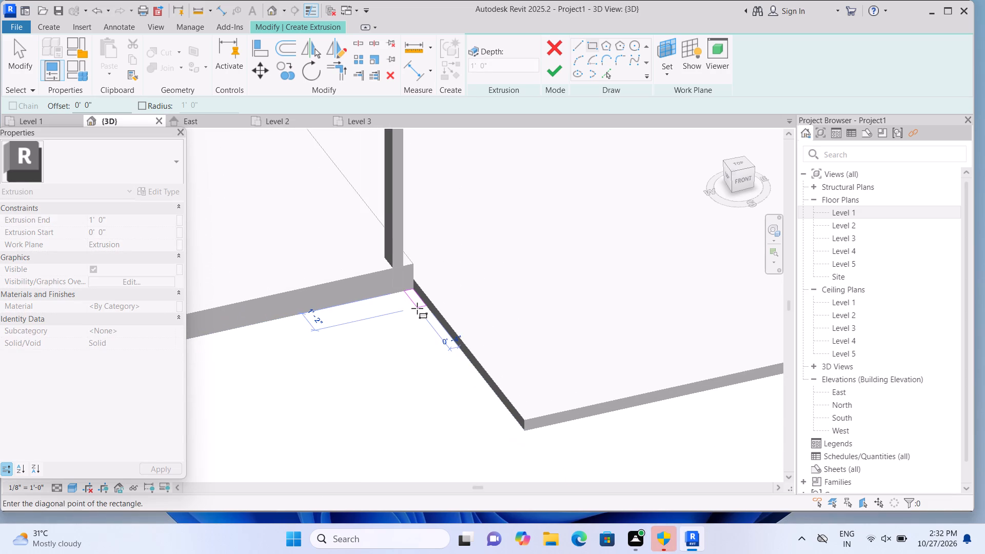
{"action": "scroll", "coordinate": [405, 324], "scroll_direction": "down", "scroll_amount": 6}
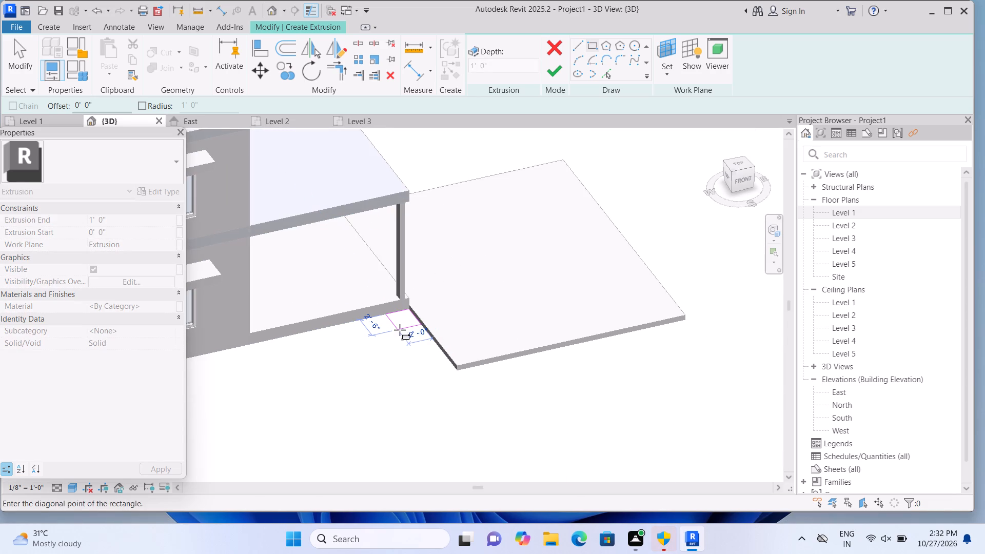
{"action": "middle_click_drag", "start_coordinate": [400, 329], "coordinate": [418, 315]}
{"action": "middle_click_drag", "start_coordinate": [396, 330], "coordinate": [441, 305]}
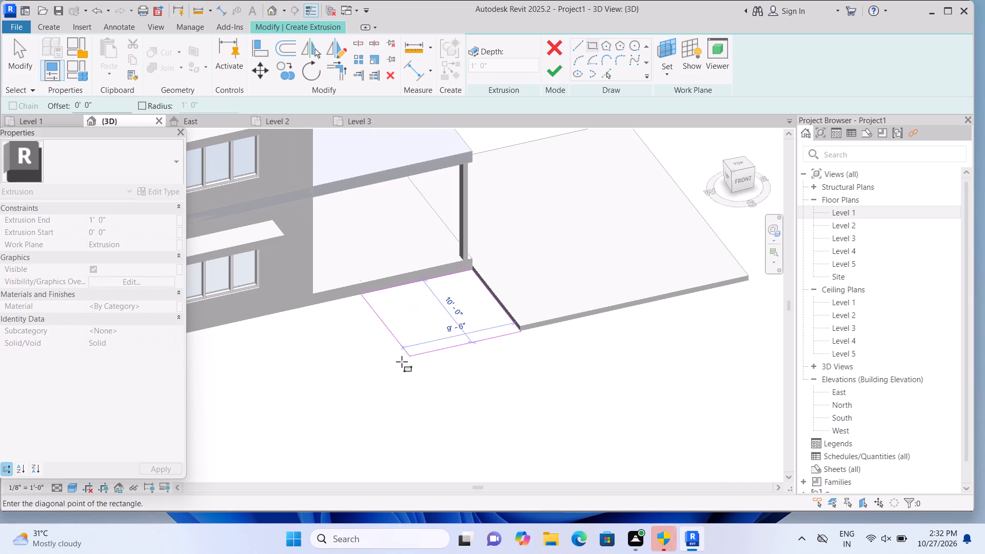
{"action": "middle_click_drag", "start_coordinate": [242, 385], "coordinate": [328, 349]}
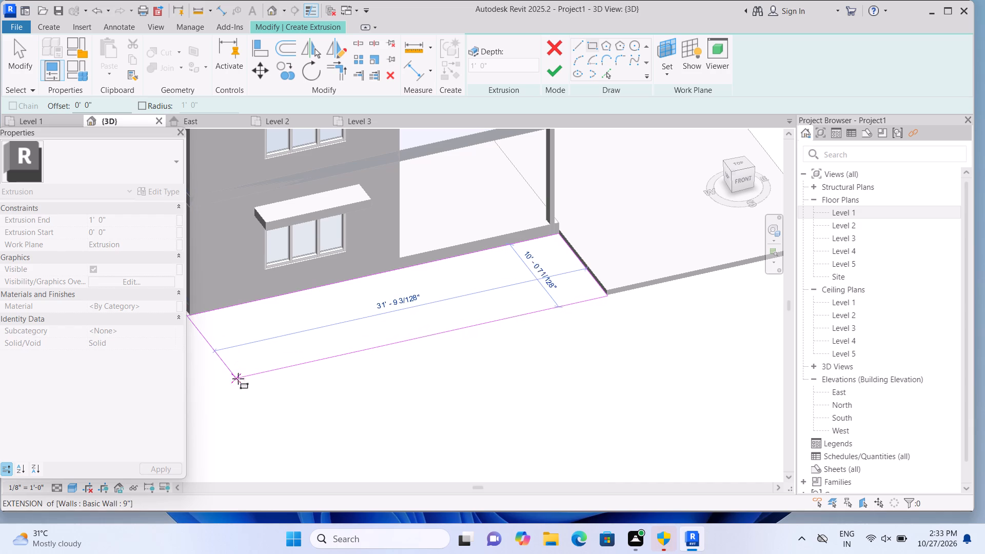
{"action": "double_click", "coordinate": [233, 378]}
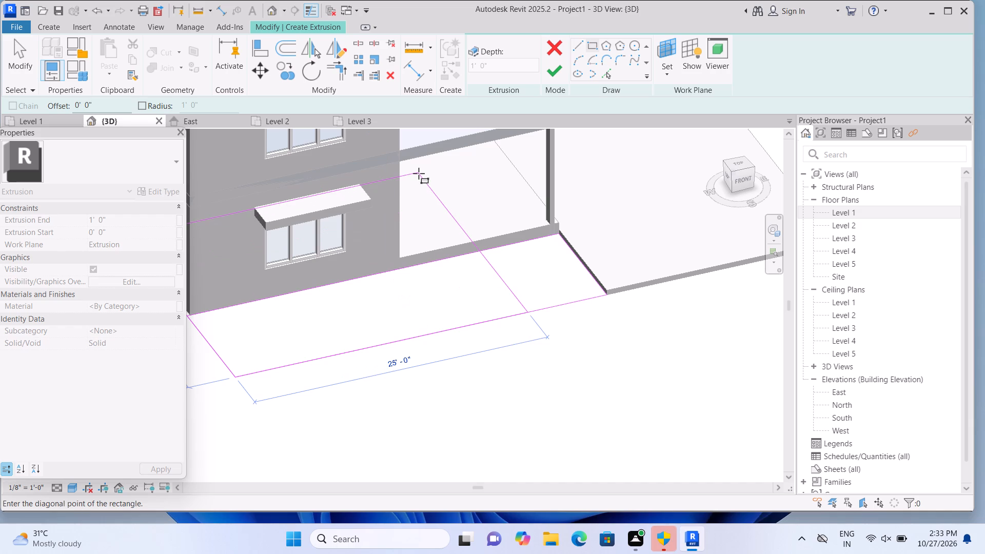
{"action": "key", "text": "Escape"}
{"action": "left_click", "coordinate": [552, 72]}
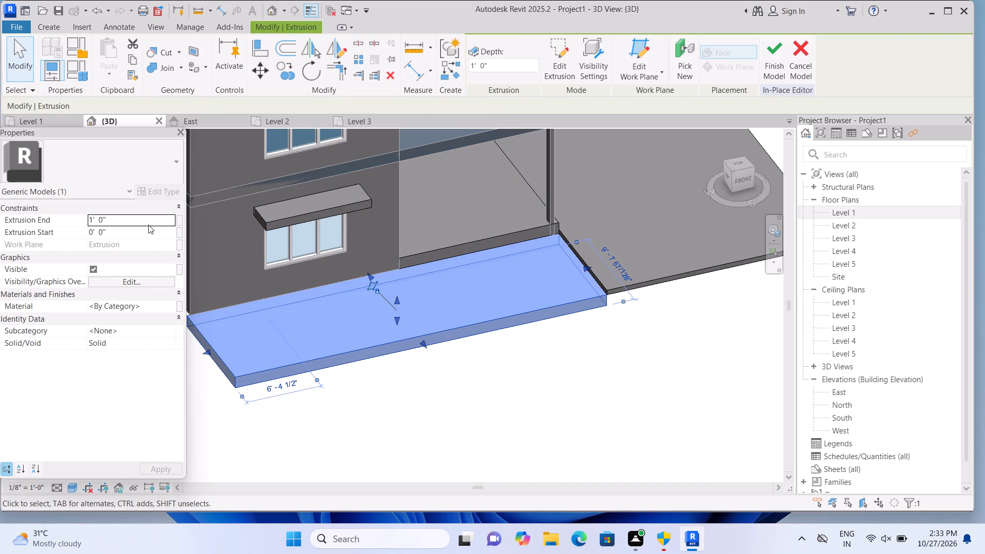
Set the front slab's extrusion end to 9".
{"action": "left_click", "coordinate": [161, 215]}
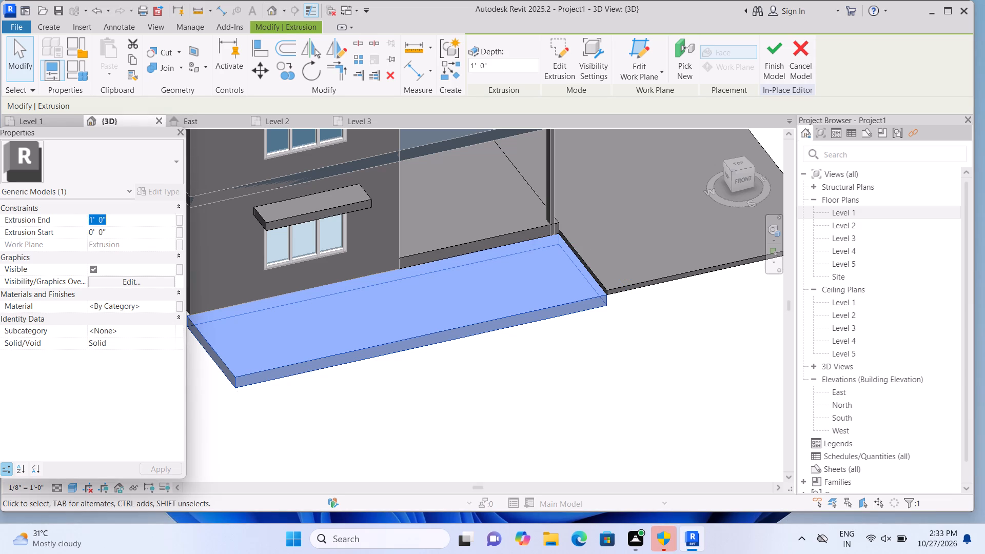
{"action": "key", "text": "BackSpace"}
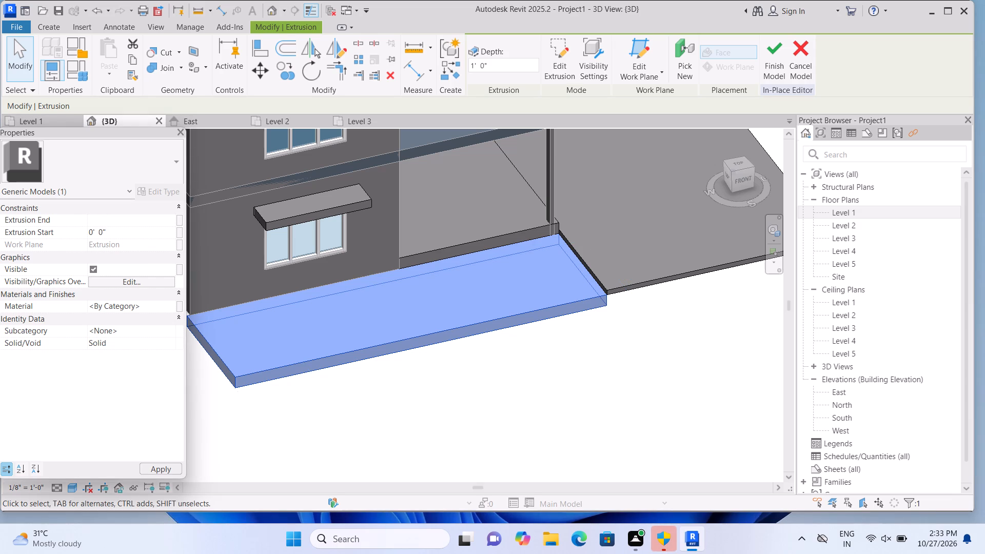
{"action": "key", "text": "9"}
{"action": "key", "text": "shift+quotedbl"}
{"action": "key", "text": "Return"}
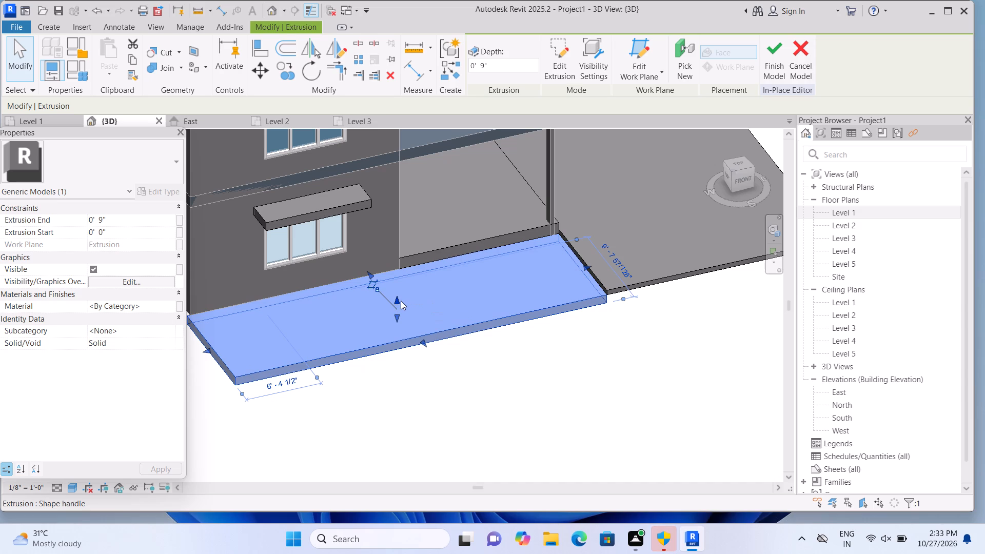
Raise the front slab's top face slightly to bring it level with the east side slab's top.
{"action": "left_click_drag", "start_coordinate": [397, 301], "coordinate": [398, 291]}
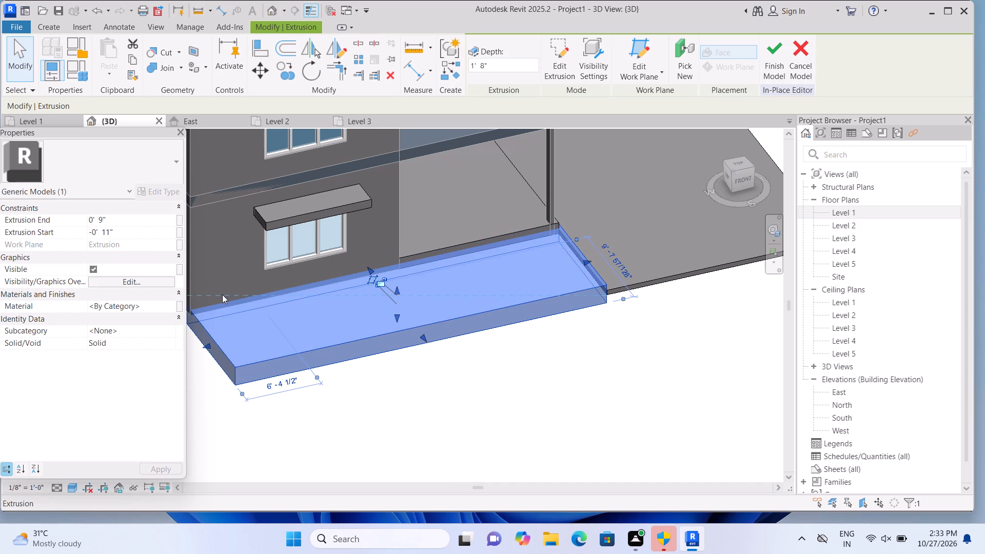
{"action": "left_click_drag", "start_coordinate": [396, 290], "coordinate": [397, 295]}
{"action": "left_click", "coordinate": [397, 295]}
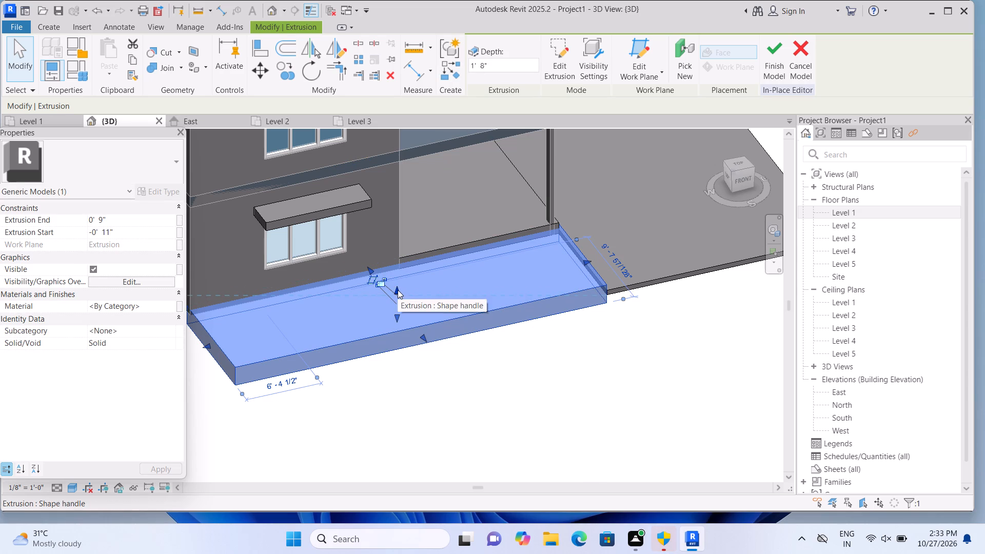
{"action": "left_click_drag", "start_coordinate": [398, 290], "coordinate": [401, 309]}
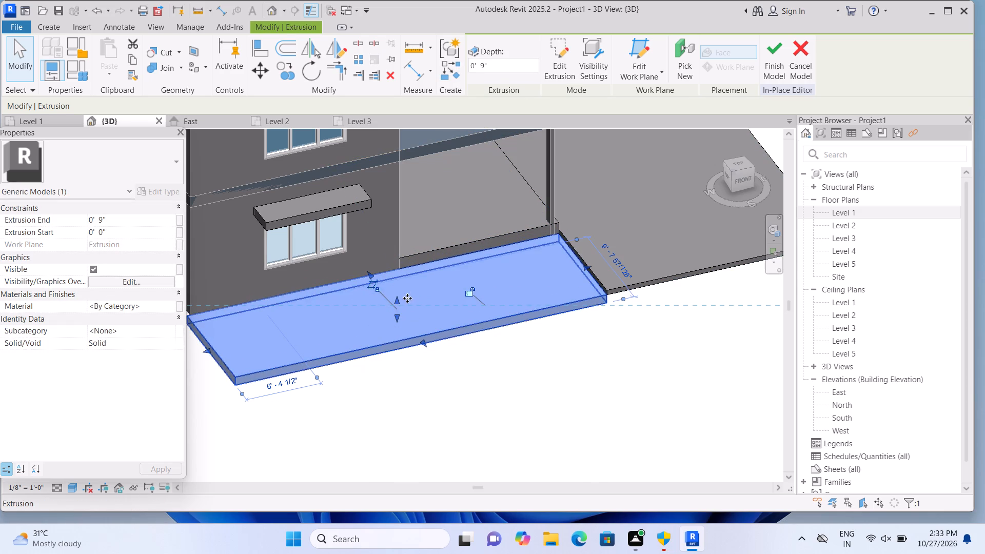
{"action": "left_click_drag", "start_coordinate": [398, 301], "coordinate": [400, 296]}
{"action": "left_click", "coordinate": [400, 296]}
{"action": "double_click", "coordinate": [541, 409]}
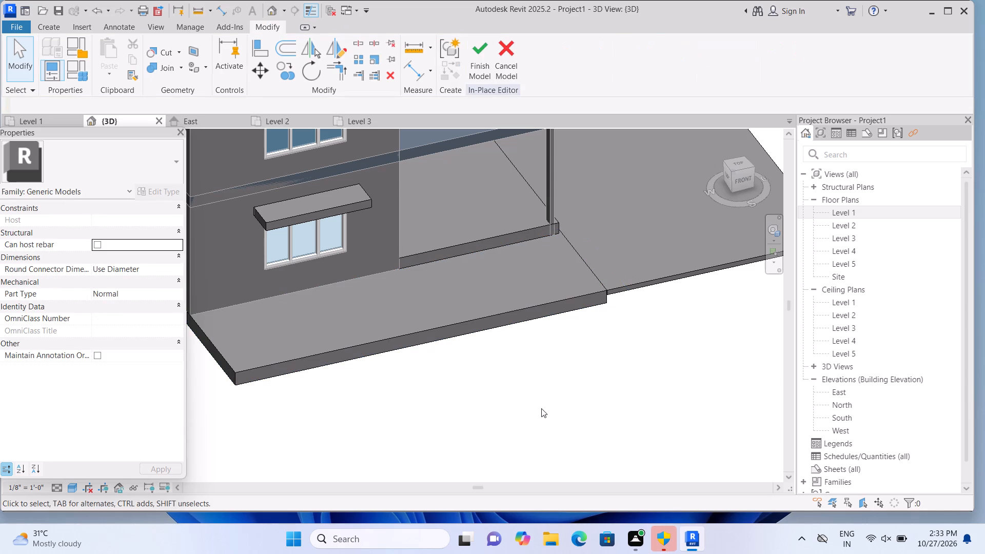
Inspect the front slab and its junction with the east side slab from above and from the front-right corner.
{"action": "middle_click_drag", "start_coordinate": [643, 370], "coordinate": [600, 402], "text": "shift"}
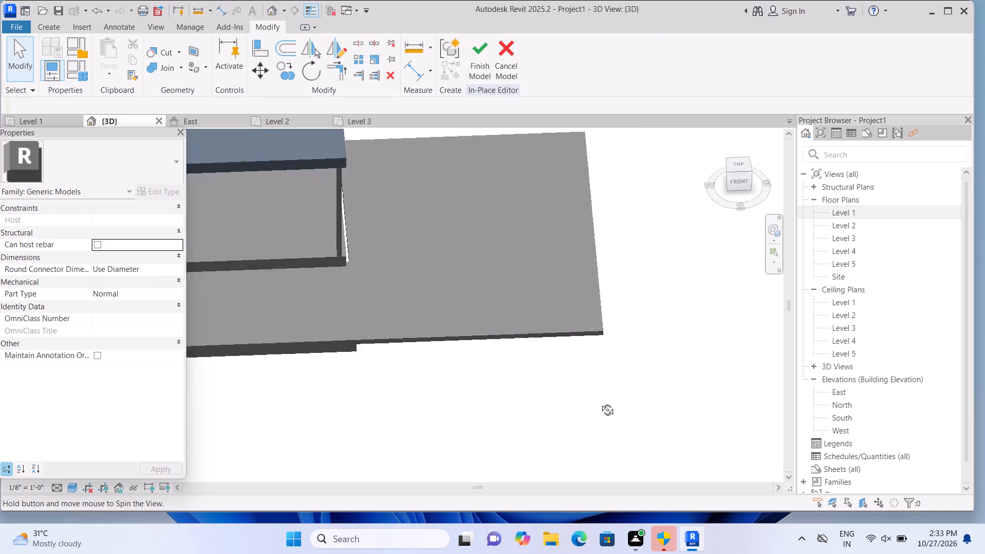
{"action": "middle_click_drag", "start_coordinate": [600, 402], "coordinate": [597, 402], "text": "shift"}
{"action": "scroll", "coordinate": [597, 402], "scroll_direction": "up", "scroll_amount": 1}
{"action": "scroll", "coordinate": [597, 388], "scroll_direction": "down", "scroll_amount": 7}
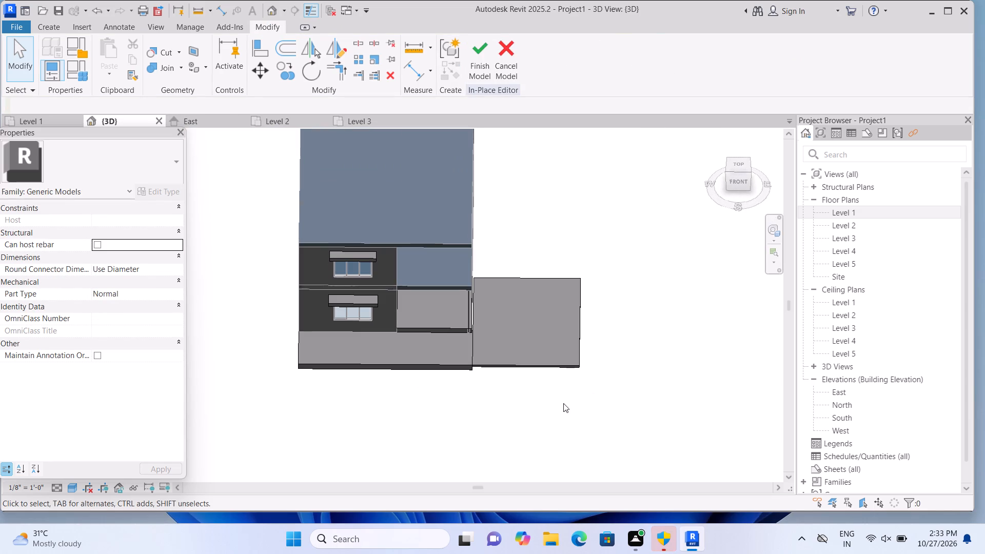
{"action": "middle_click_drag", "start_coordinate": [668, 395], "coordinate": [602, 438], "text": "shift"}
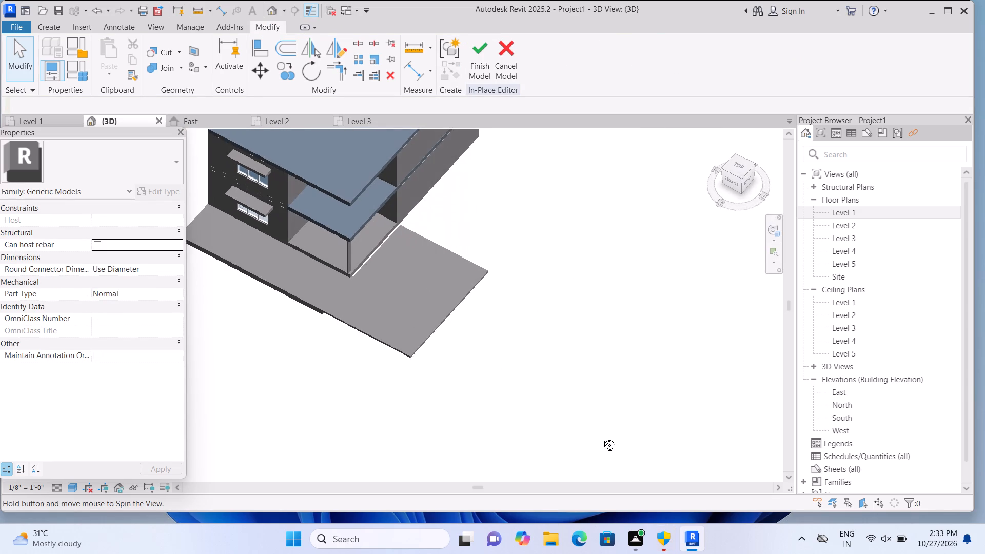
{"action": "middle_click_drag", "start_coordinate": [602, 438], "coordinate": [596, 428], "text": "shift"}
{"action": "scroll", "coordinate": [522, 387], "scroll_direction": "up", "scroll_amount": 1}
{"action": "middle_click_drag", "start_coordinate": [521, 388], "coordinate": [561, 411]}
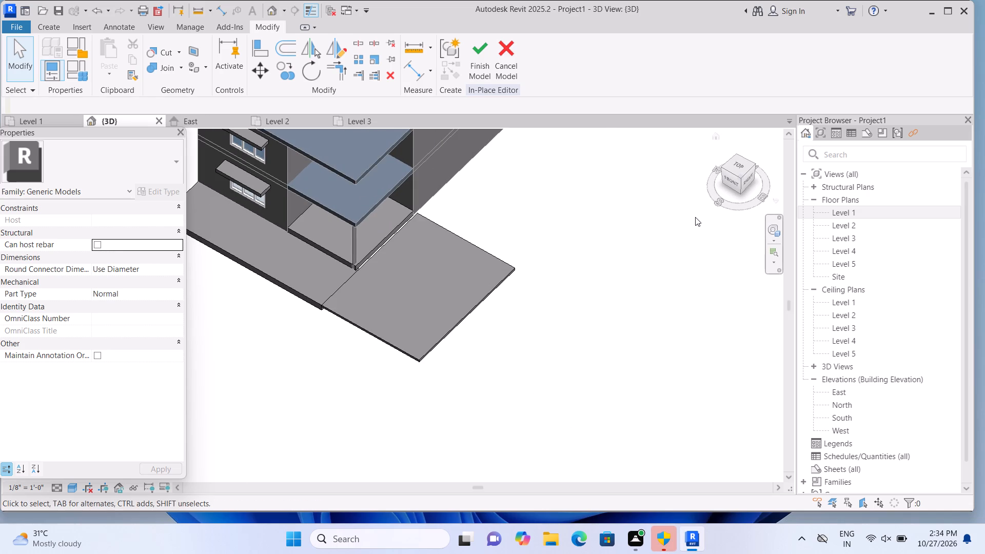
{"action": "scroll", "coordinate": [695, 217], "scroll_direction": "down", "scroll_amount": 5}
{"action": "scroll", "coordinate": [693, 212], "scroll_direction": "up", "scroll_amount": 5}
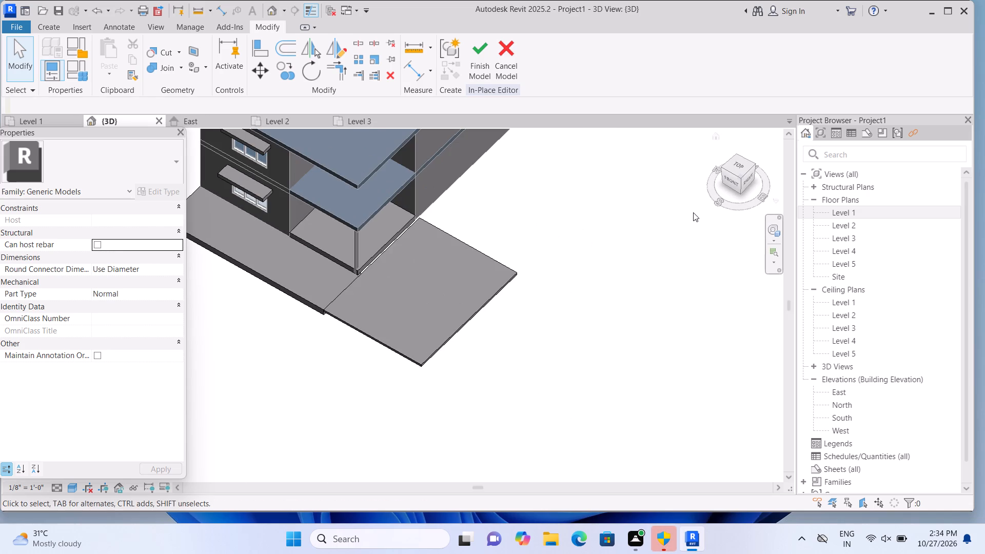
Return to the home 3D view and examine both base slabs, especially the east side slab's edge along the open area.
{"action": "left_click", "coordinate": [716, 137]}
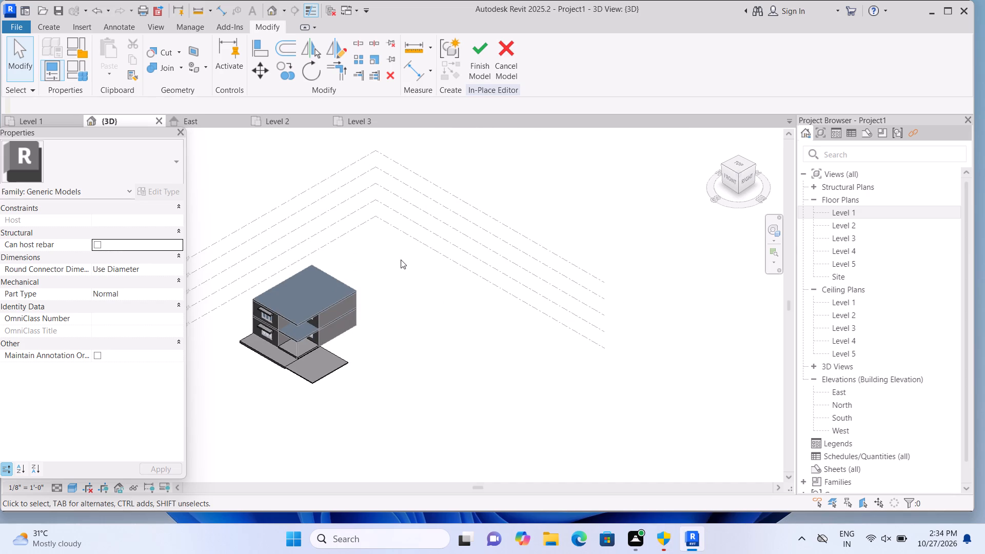
{"action": "scroll", "coordinate": [268, 320], "scroll_direction": "up", "scroll_amount": 7}
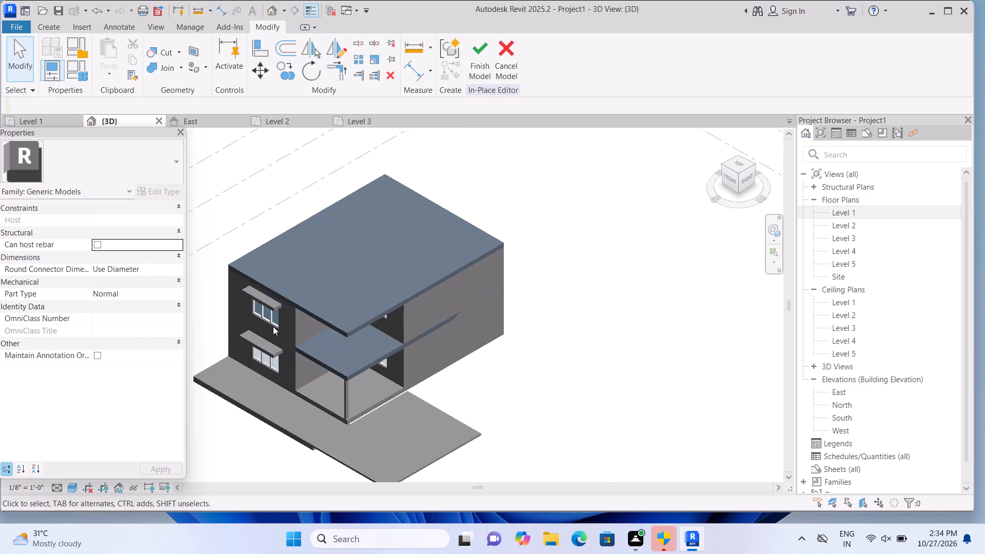
{"action": "scroll", "coordinate": [273, 326], "scroll_direction": "up", "scroll_amount": 1}
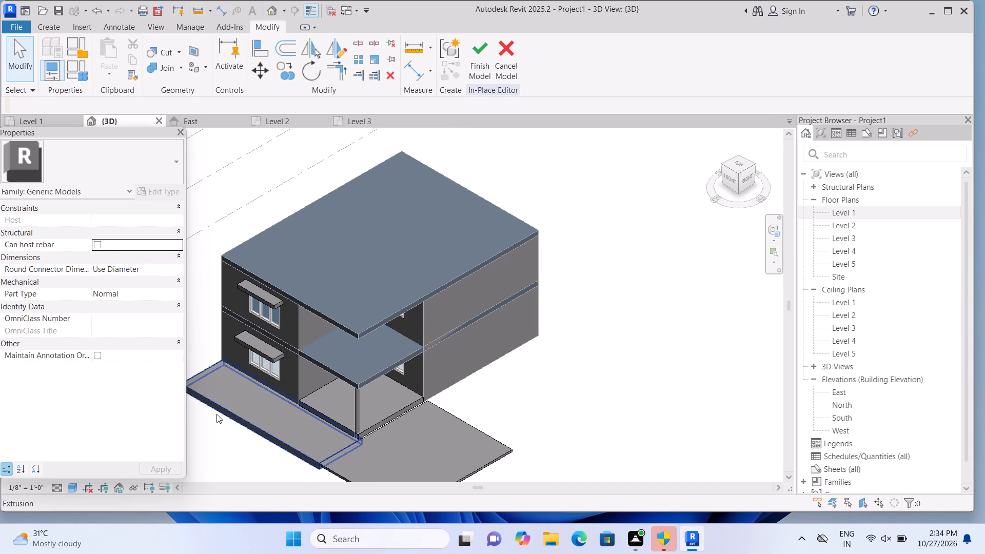
{"action": "scroll", "coordinate": [214, 420], "scroll_direction": "up", "scroll_amount": 1}
{"action": "middle_click_drag", "start_coordinate": [214, 420], "coordinate": [258, 302]}
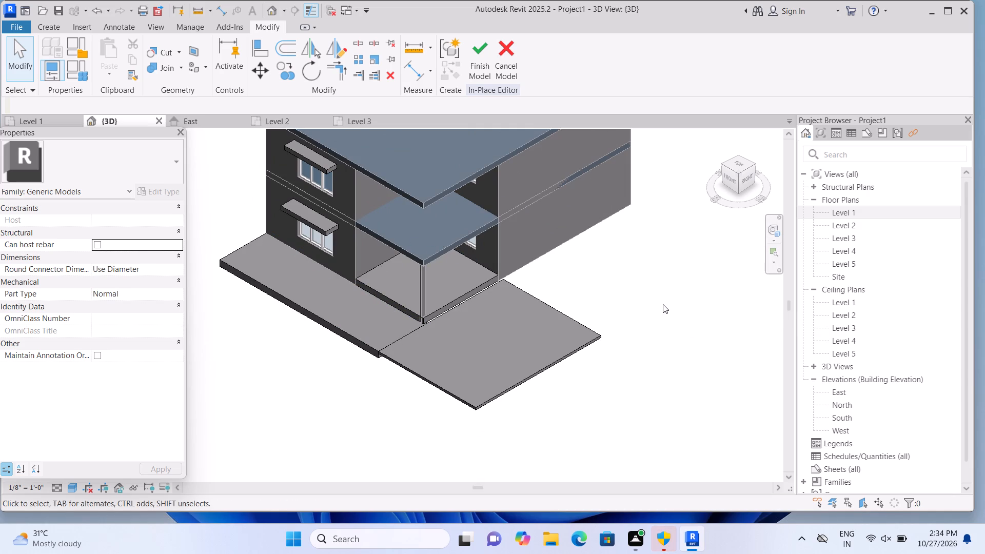
{"action": "middle_click_drag", "start_coordinate": [662, 303], "coordinate": [601, 333], "text": "shift"}
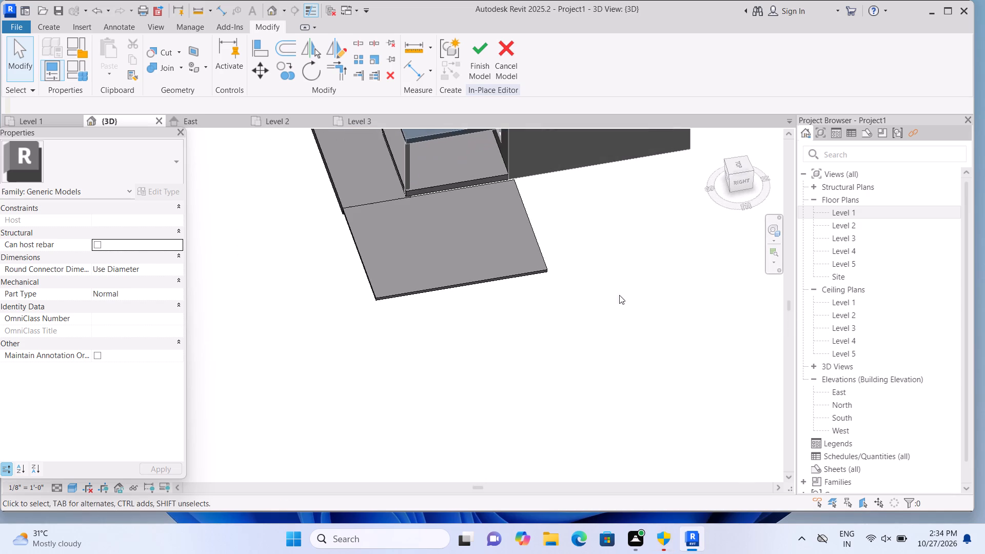
{"action": "middle_click_drag", "start_coordinate": [619, 291], "coordinate": [544, 362]}
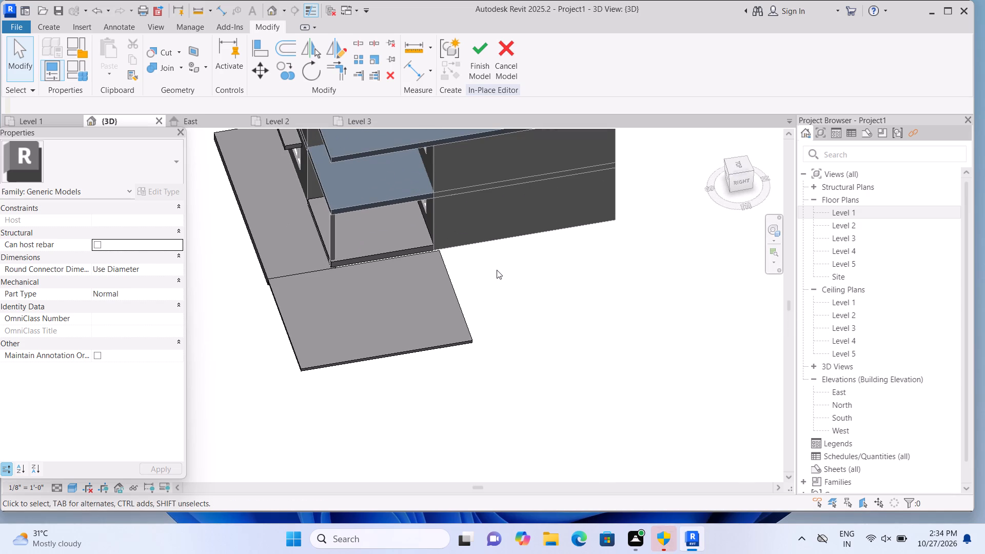
{"action": "scroll", "coordinate": [458, 266], "scroll_direction": "up", "scroll_amount": 5}
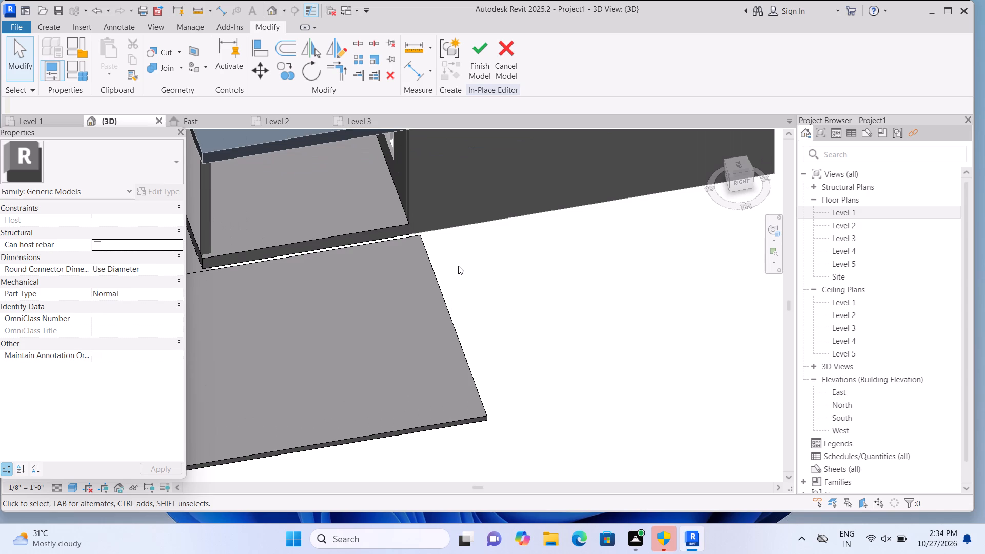
Extend the east side slab's inner edge to meet the building's base along the open area.
{"action": "scroll", "coordinate": [458, 266], "scroll_direction": "down", "scroll_amount": 3}
{"action": "scroll", "coordinate": [460, 271], "scroll_direction": "up", "scroll_amount": 3}
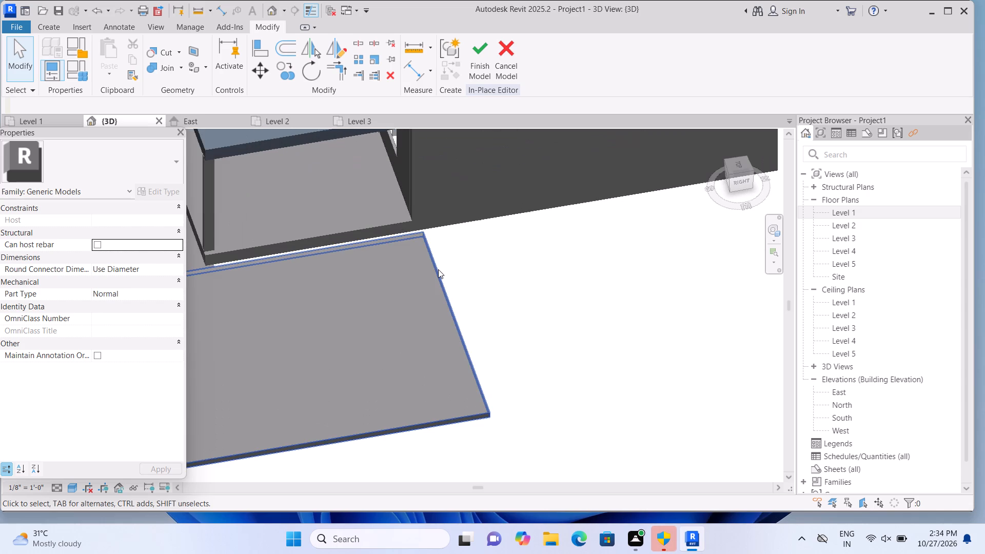
{"action": "left_click", "coordinate": [438, 269]}
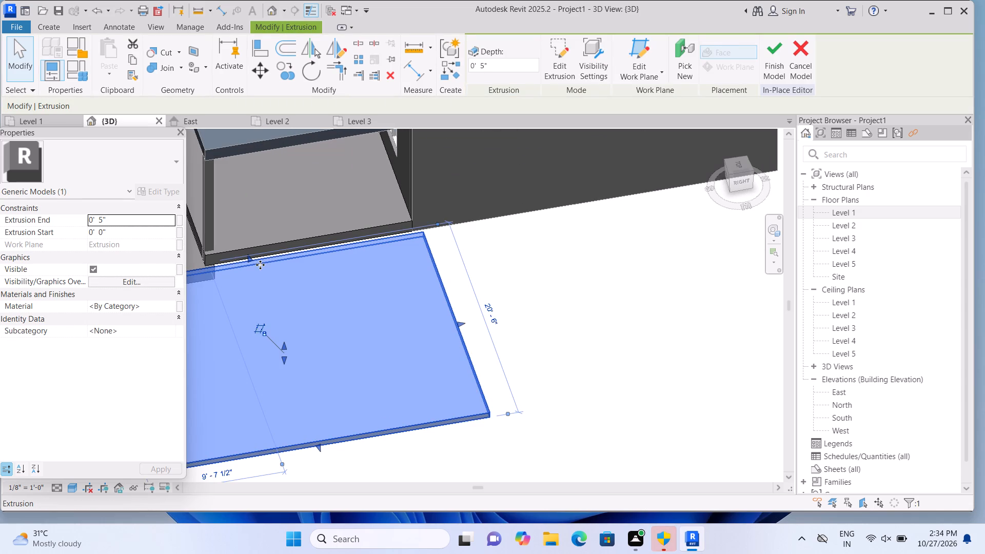
{"action": "left_click", "coordinate": [248, 259]}
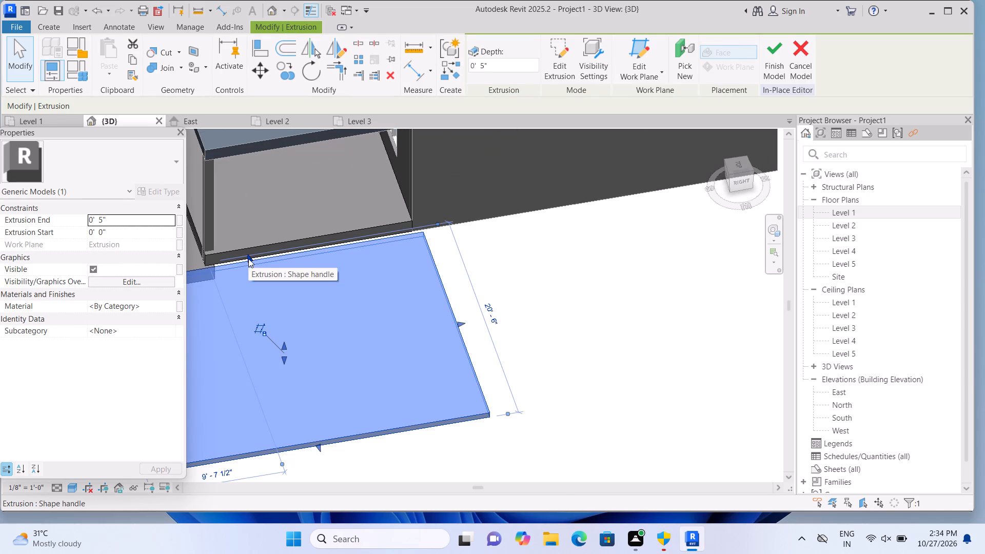
{"action": "left_click", "coordinate": [536, 266]}
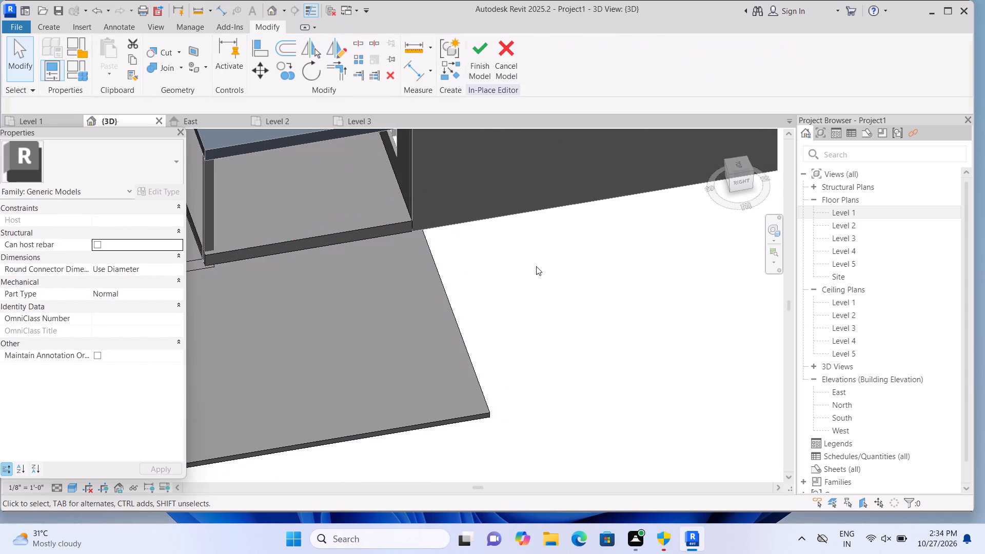
On a picked work plane, create a rectangular extrusion about 20' deep beside the east slab, running along the solid wall to the building's far corner.
{"action": "middle_click_drag", "start_coordinate": [572, 306], "coordinate": [507, 296], "text": "shift"}
{"action": "middle_click_drag", "start_coordinate": [603, 248], "coordinate": [312, 323]}
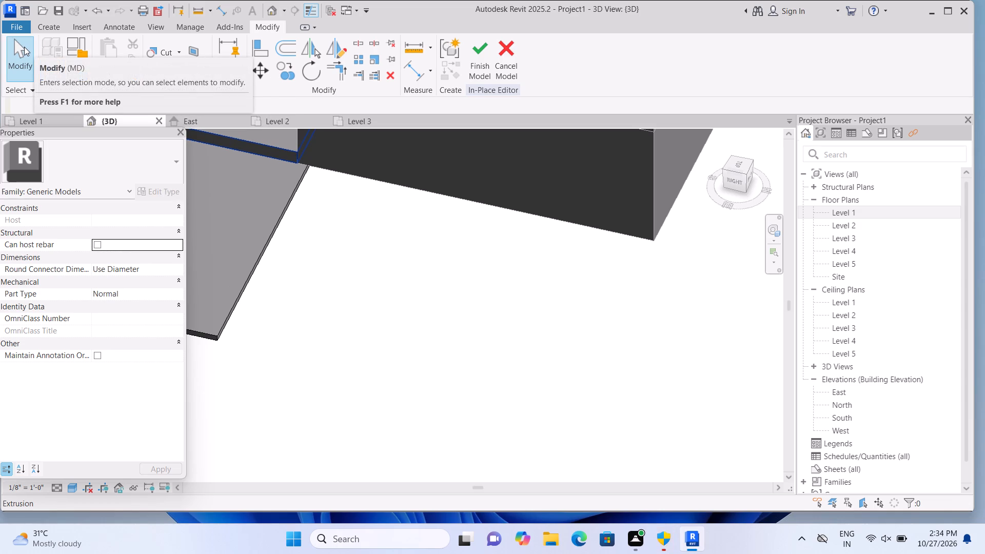
{"action": "left_click", "coordinate": [53, 27]}
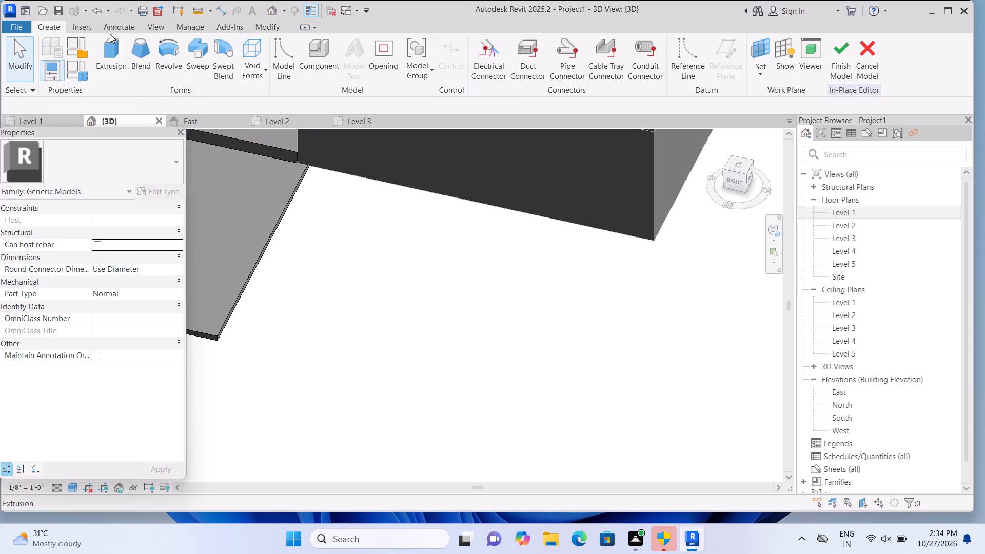
{"action": "left_click", "coordinate": [110, 39]}
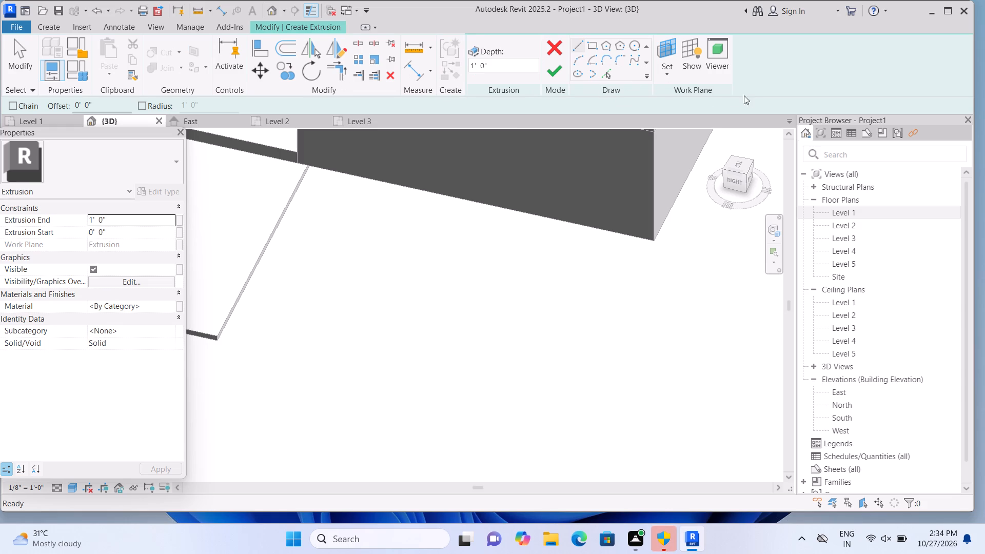
{"action": "left_click", "coordinate": [664, 74]}
{"action": "left_click", "coordinate": [678, 117]}
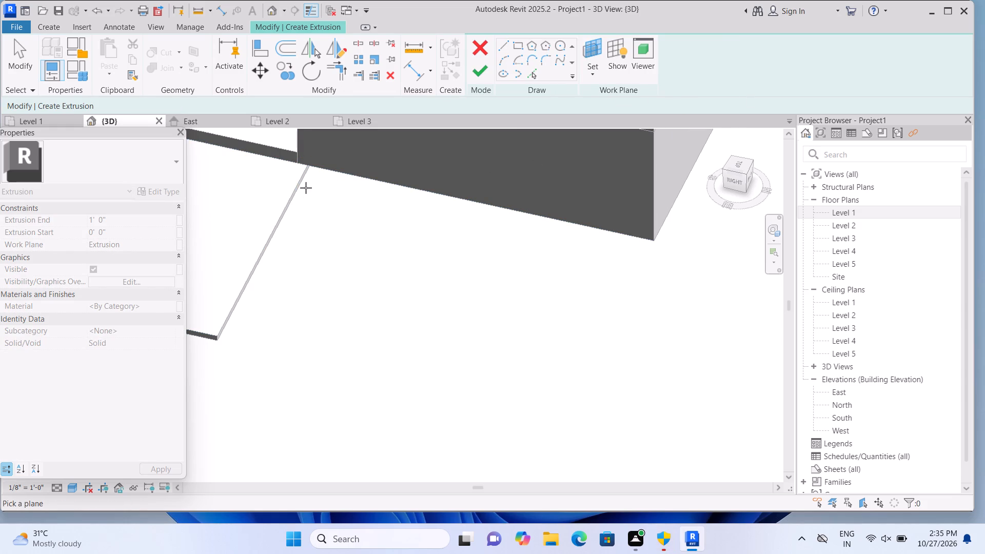
{"action": "left_click", "coordinate": [311, 173]}
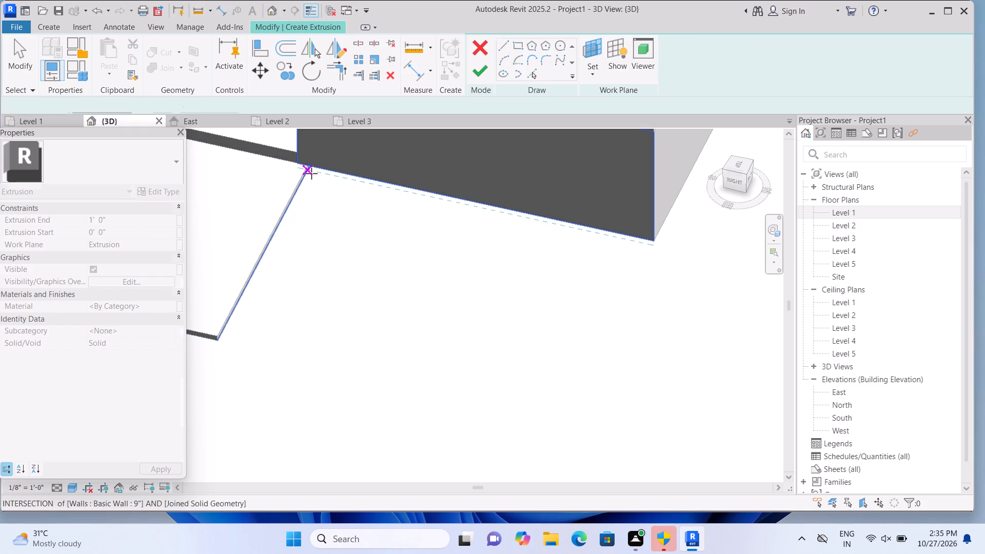
{"action": "left_click", "coordinate": [597, 42]}
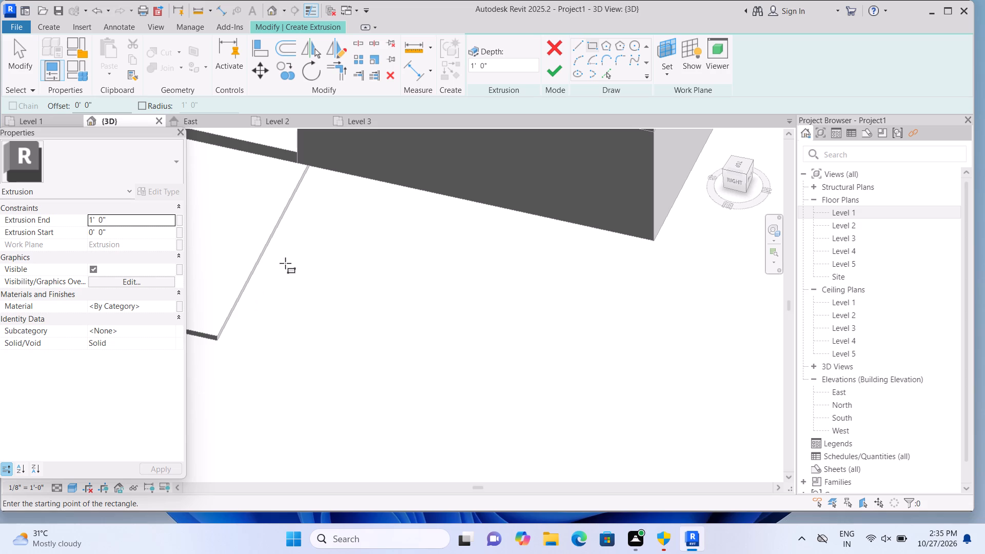
{"action": "scroll", "coordinate": [307, 181], "scroll_direction": "up", "scroll_amount": 5}
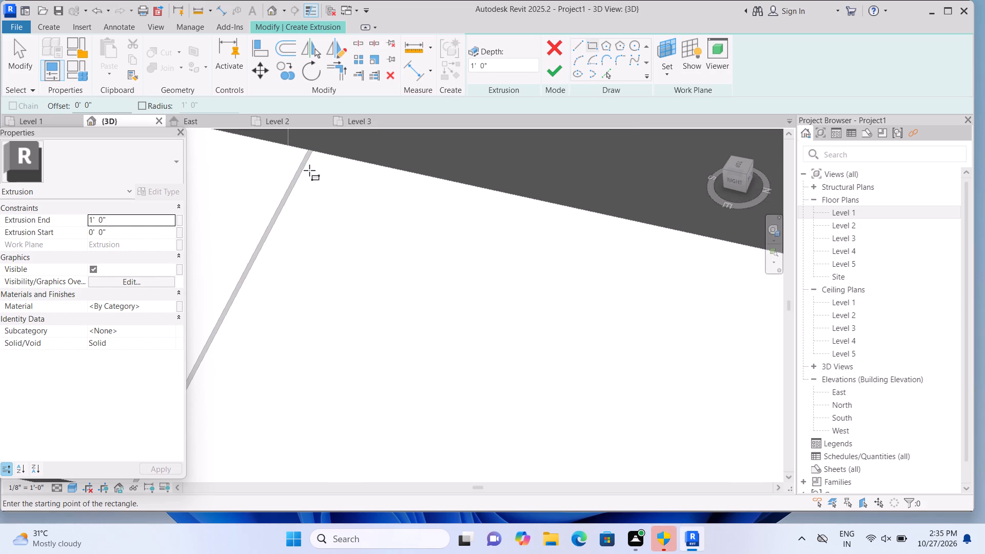
{"action": "scroll", "coordinate": [307, 170], "scroll_direction": "up", "scroll_amount": 3}
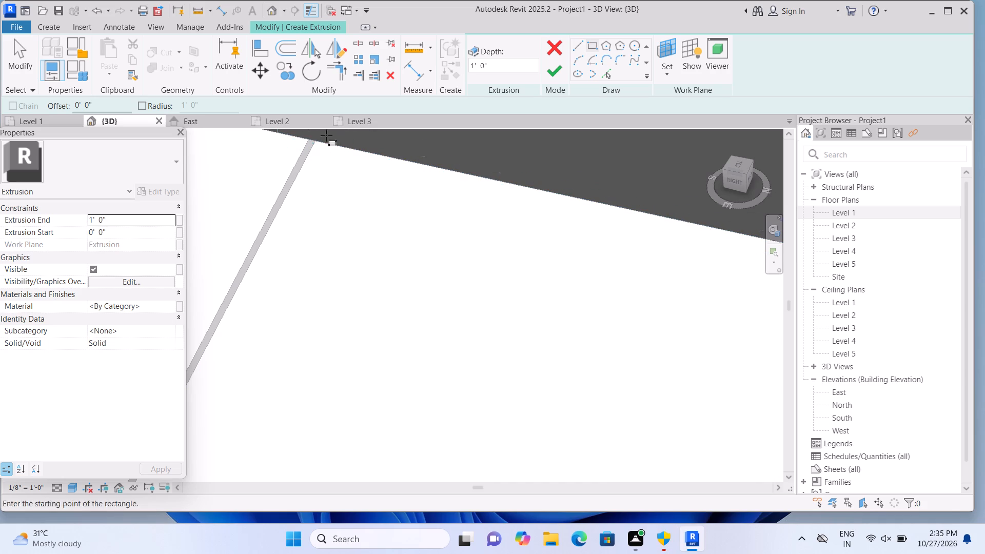
{"action": "left_click", "coordinate": [310, 143]}
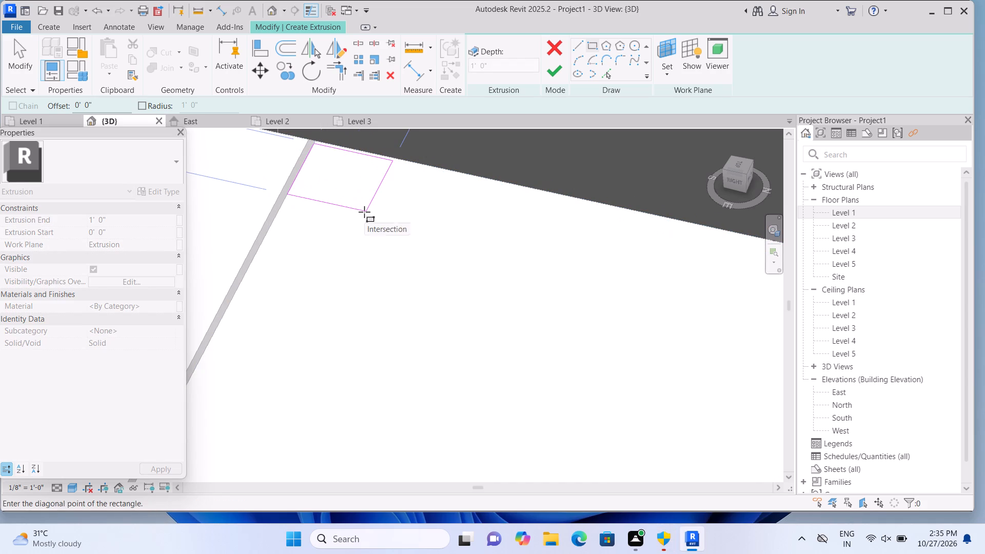
{"action": "key", "text": "Escape"}
{"action": "scroll", "coordinate": [360, 192], "scroll_direction": "up", "scroll_amount": 2}
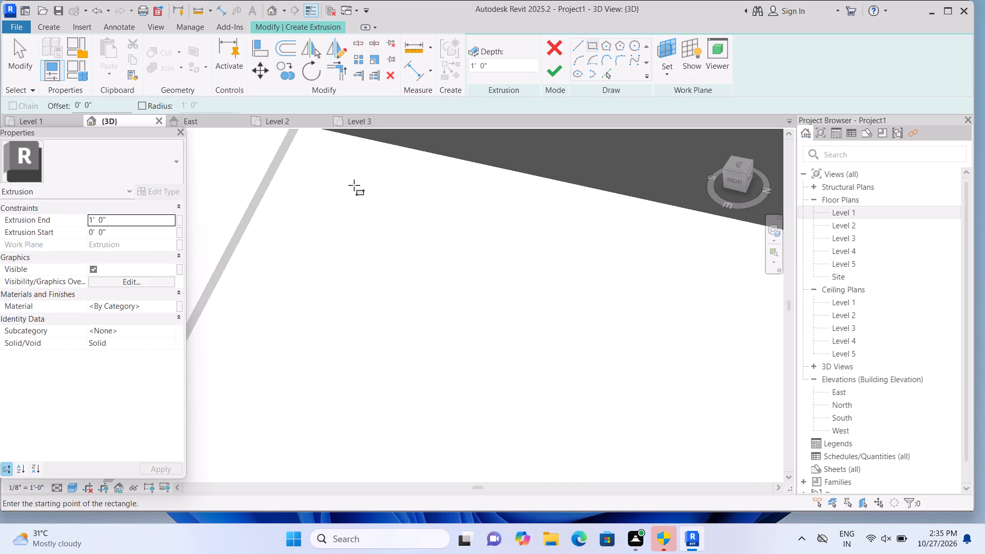
{"action": "middle_click_drag", "start_coordinate": [354, 185], "coordinate": [354, 192]}
{"action": "middle_click", "coordinate": [354, 192]}
{"action": "middle_click_drag", "start_coordinate": [346, 179], "coordinate": [343, 208]}
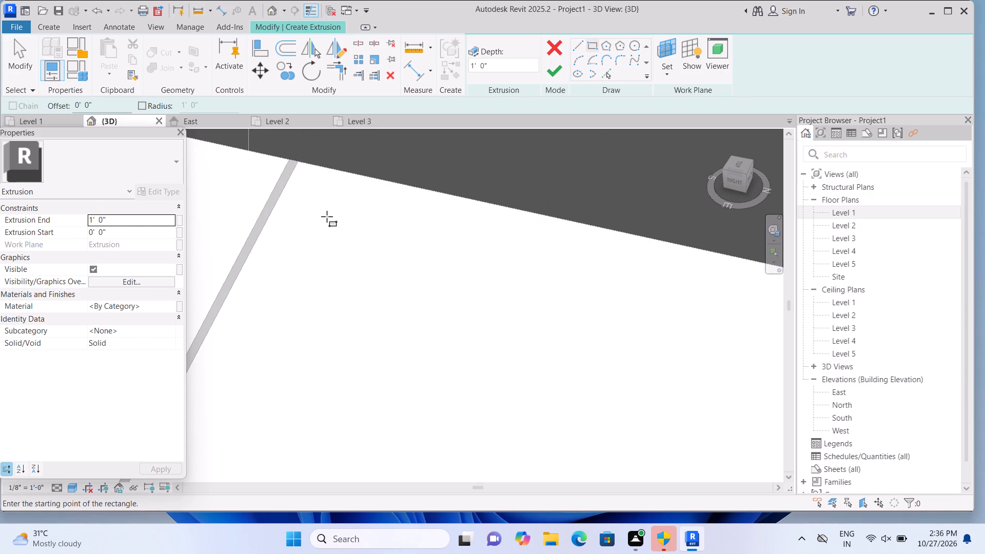
{"action": "scroll", "coordinate": [327, 216], "scroll_direction": "down", "scroll_amount": 9}
{"action": "scroll", "coordinate": [327, 218], "scroll_direction": "up", "scroll_amount": 6}
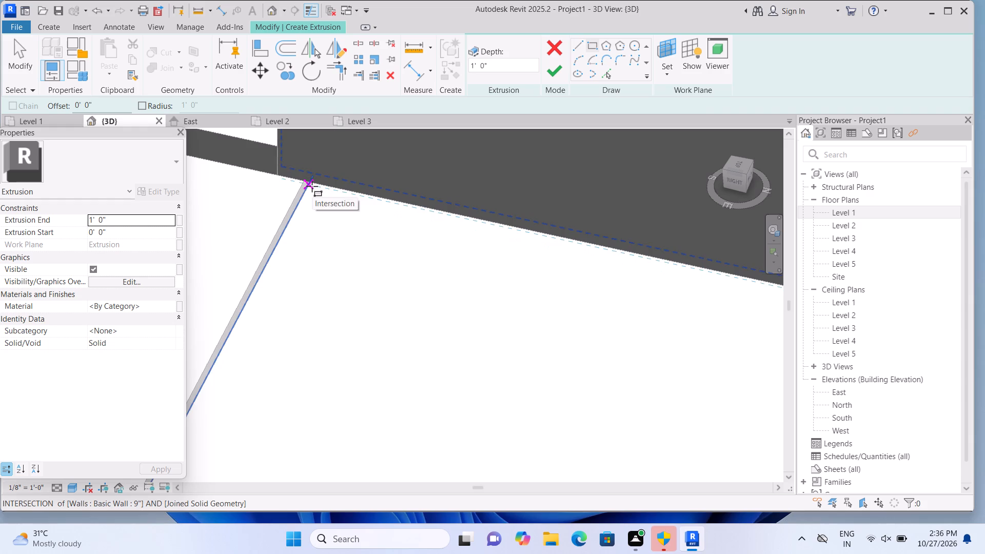
{"action": "scroll", "coordinate": [312, 186], "scroll_direction": "up", "scroll_amount": 4}
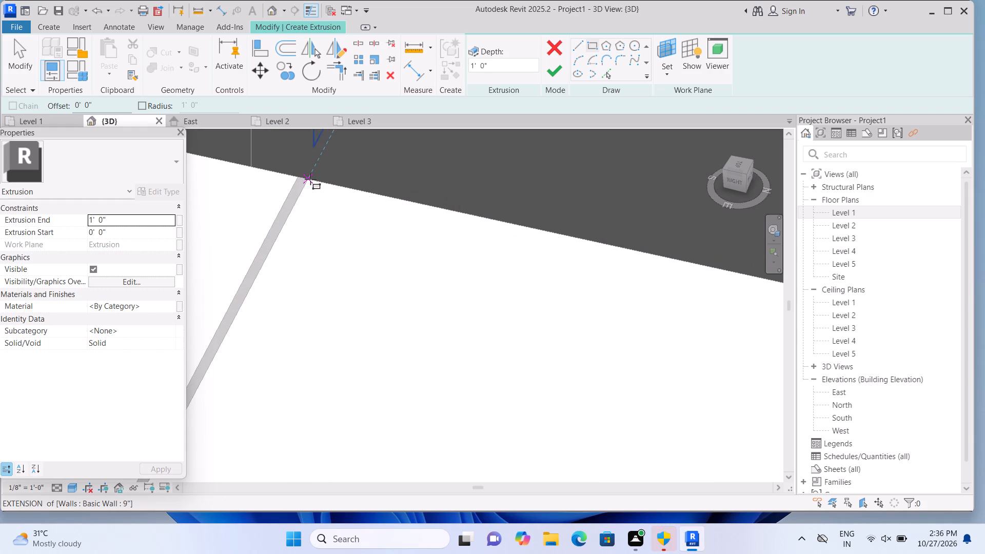
{"action": "left_click", "coordinate": [310, 179]}
{"action": "scroll", "coordinate": [481, 349], "scroll_direction": "down", "scroll_amount": 7}
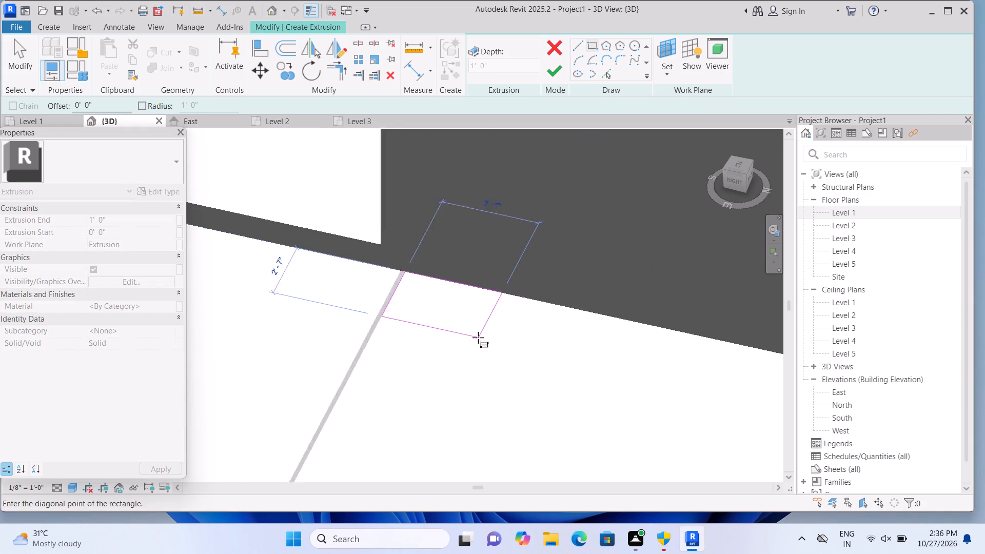
{"action": "middle_click_drag", "start_coordinate": [478, 338], "coordinate": [447, 222]}
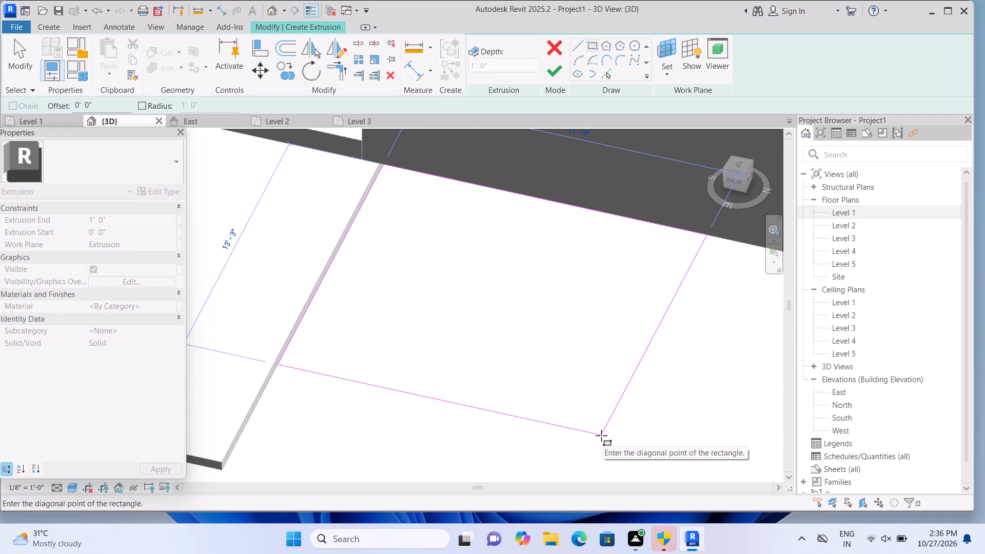
{"action": "middle_click_drag", "start_coordinate": [600, 434], "coordinate": [496, 309]}
{"action": "scroll", "coordinate": [503, 328], "scroll_direction": "down", "scroll_amount": 7}
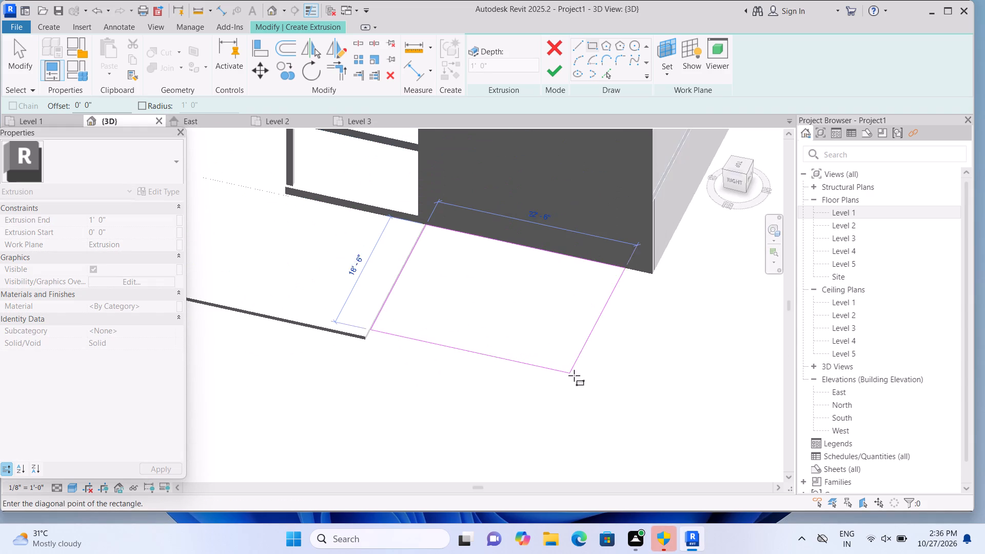
{"action": "scroll", "coordinate": [592, 387], "scroll_direction": "up", "scroll_amount": 1}
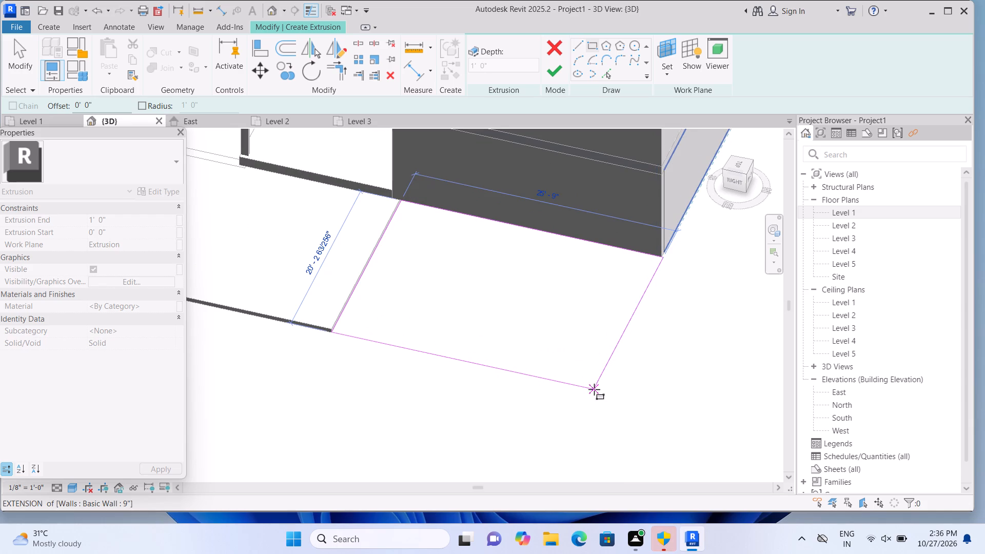
{"action": "left_click", "coordinate": [594, 389]}
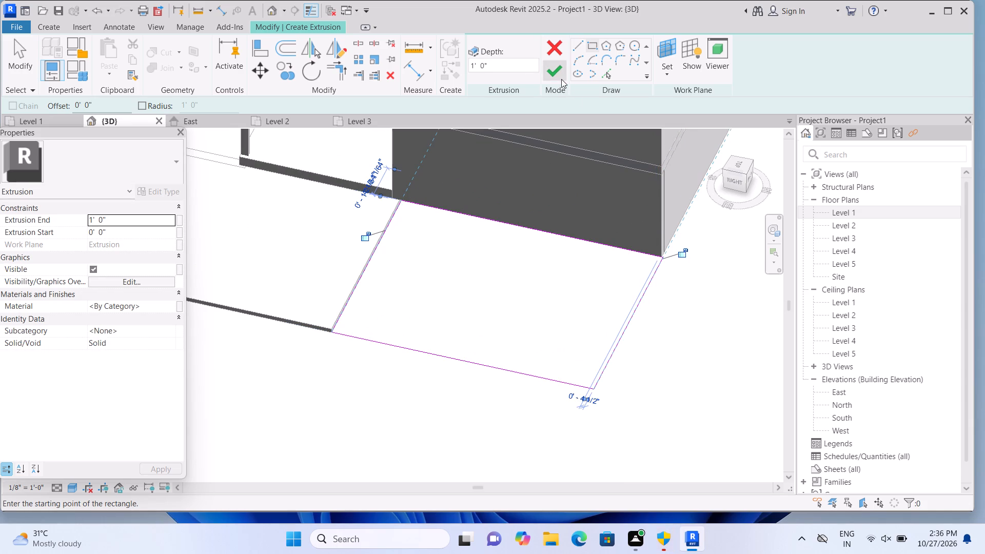
{"action": "left_click", "coordinate": [561, 79]}
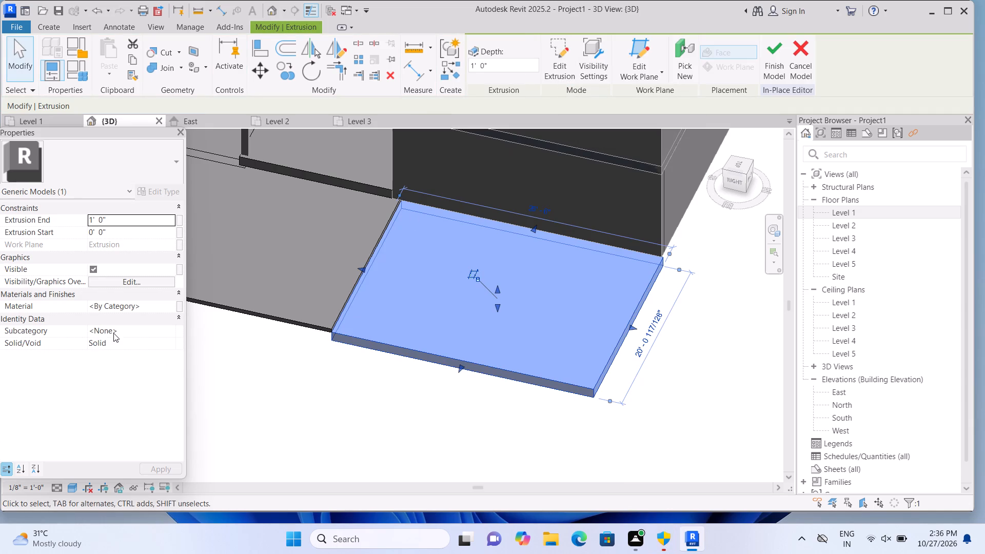
Set the new slab's extrusion end to 9".
{"action": "left_click", "coordinate": [159, 219]}
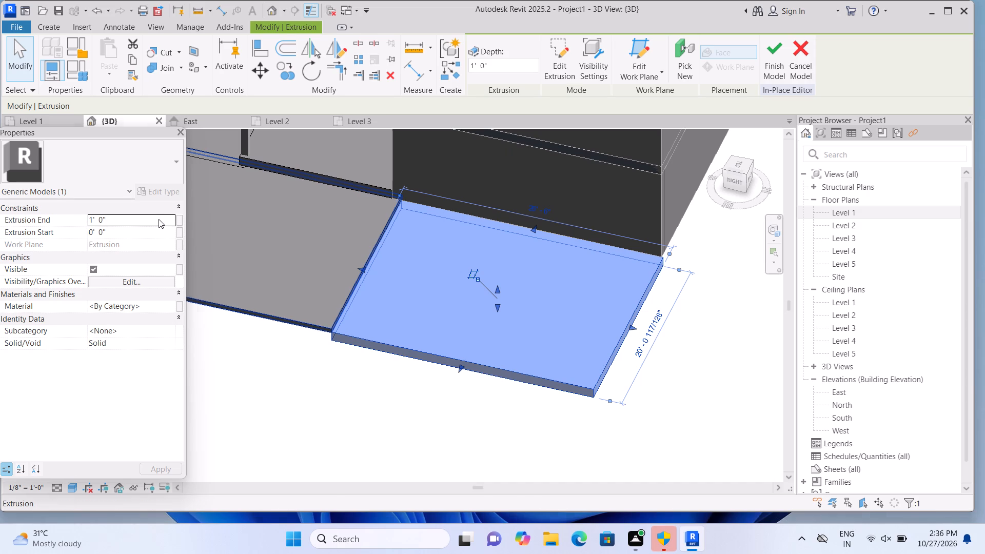
{"action": "key", "text": "BackSpace"}
{"action": "key", "text": "9"}
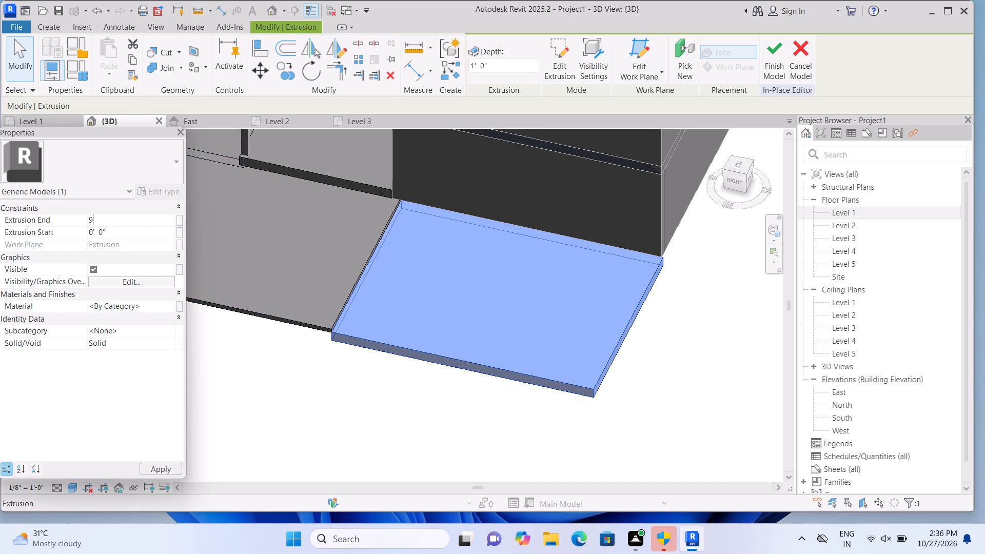
{"action": "key", "text": "shift+quotedbl"}
{"action": "key", "text": "Return"}
{"action": "left_click", "coordinate": [320, 429]}
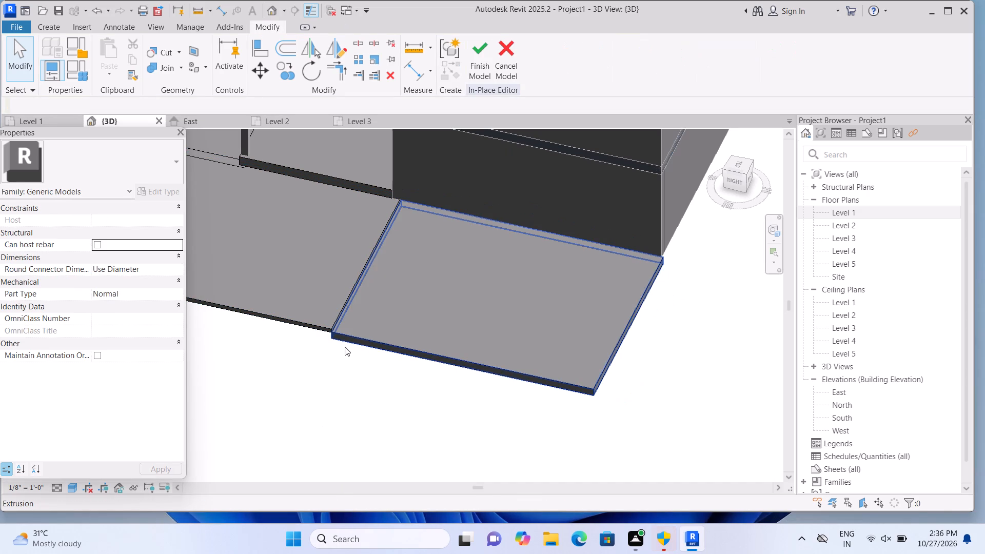
Raise the new slab's top face to an extrusion start of -5", level with the adjoining east side slab.
{"action": "left_click", "coordinate": [352, 342]}
{"action": "scroll", "coordinate": [352, 342], "scroll_direction": "up", "scroll_amount": 2}
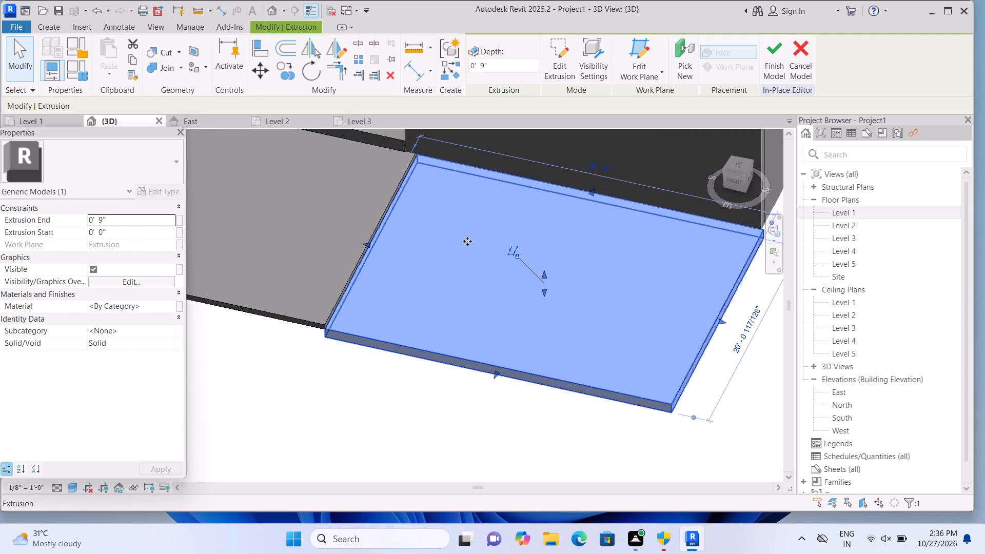
{"action": "scroll", "coordinate": [480, 262], "scroll_direction": "up", "scroll_amount": 2}
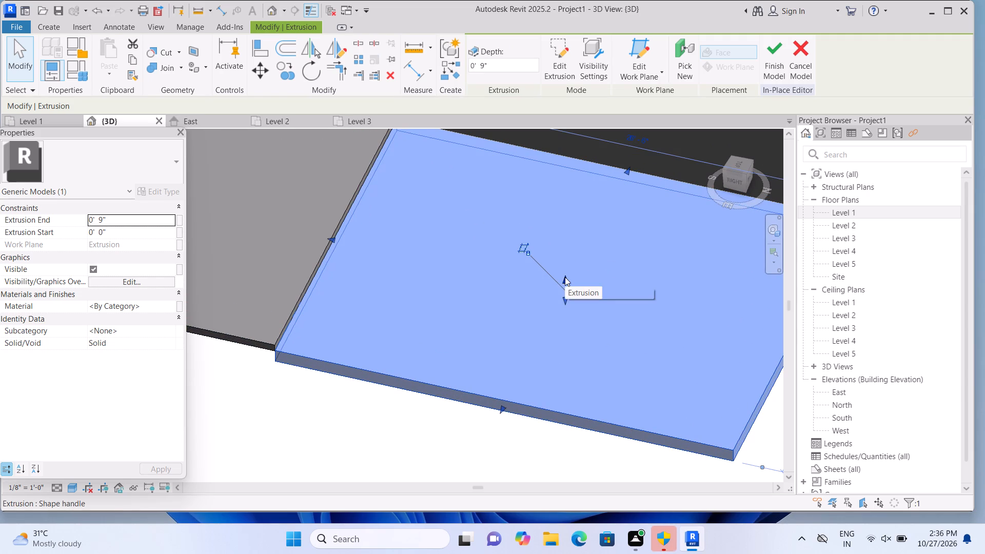
{"action": "left_click", "coordinate": [565, 277]}
{"action": "left_click_drag", "start_coordinate": [565, 277], "coordinate": [565, 265]}
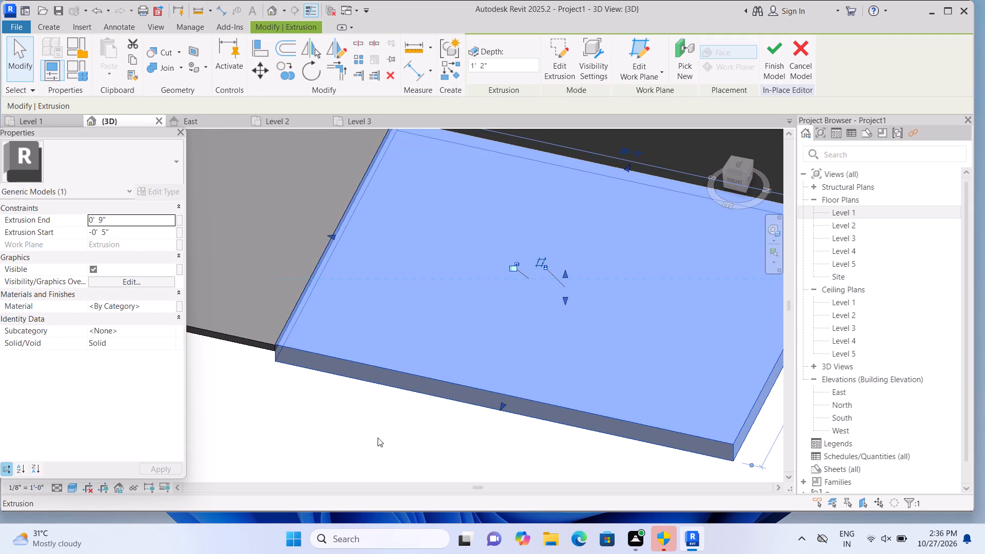
{"action": "double_click", "coordinate": [368, 442]}
{"action": "left_click", "coordinate": [477, 290]}
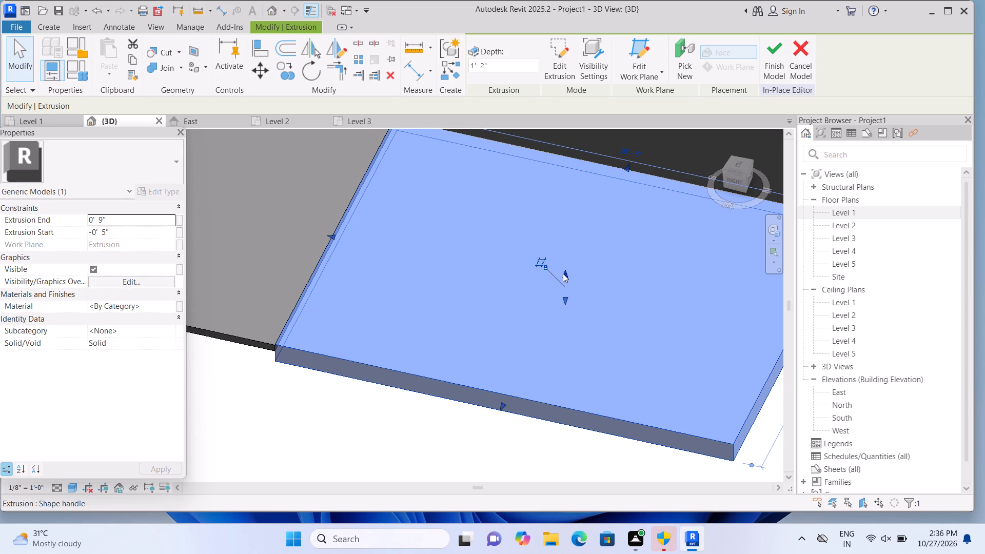
{"action": "left_click_drag", "start_coordinate": [563, 273], "coordinate": [567, 287]}
{"action": "left_click", "coordinate": [567, 287]}
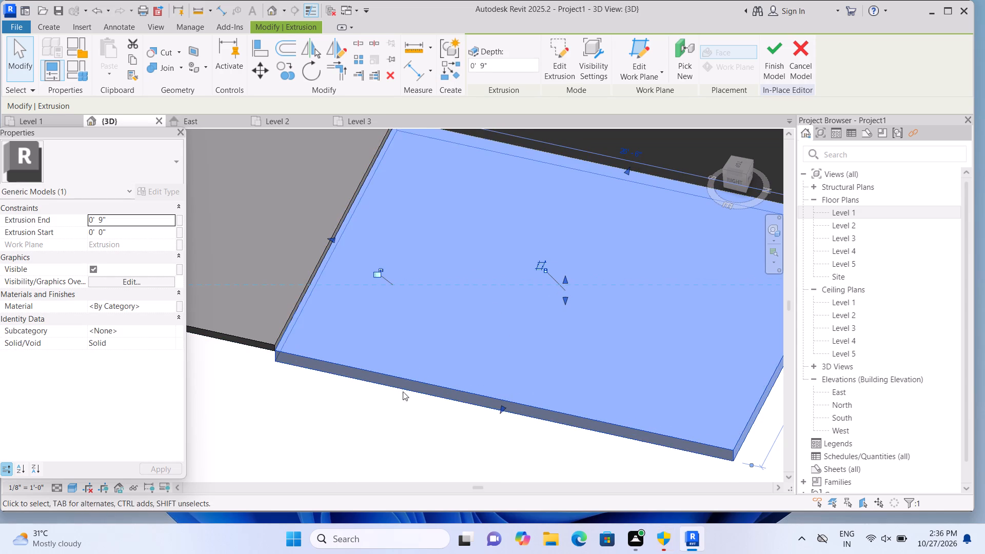
{"action": "double_click", "coordinate": [565, 280]}
{"action": "left_click", "coordinate": [297, 454]}
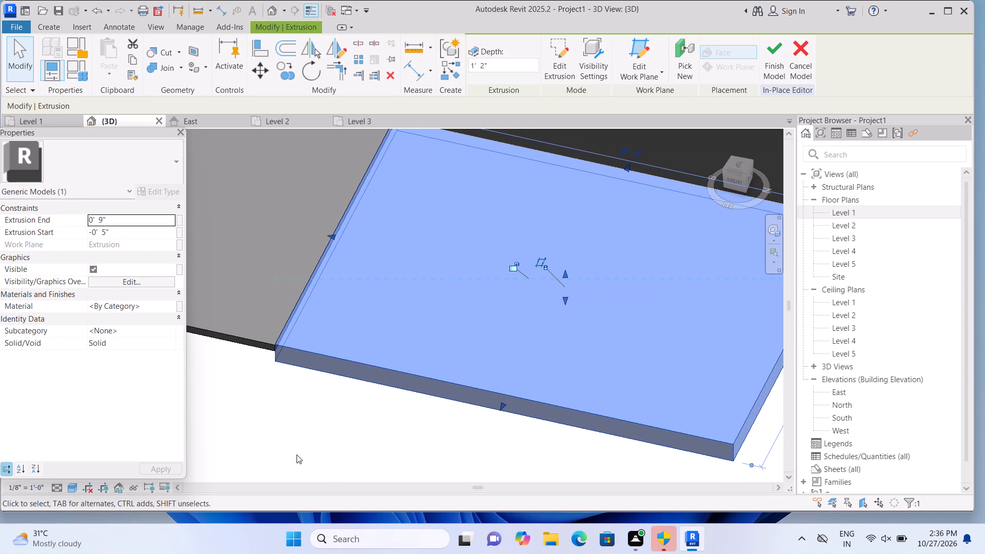
{"action": "scroll", "coordinate": [286, 402], "scroll_direction": "down", "scroll_amount": 3}
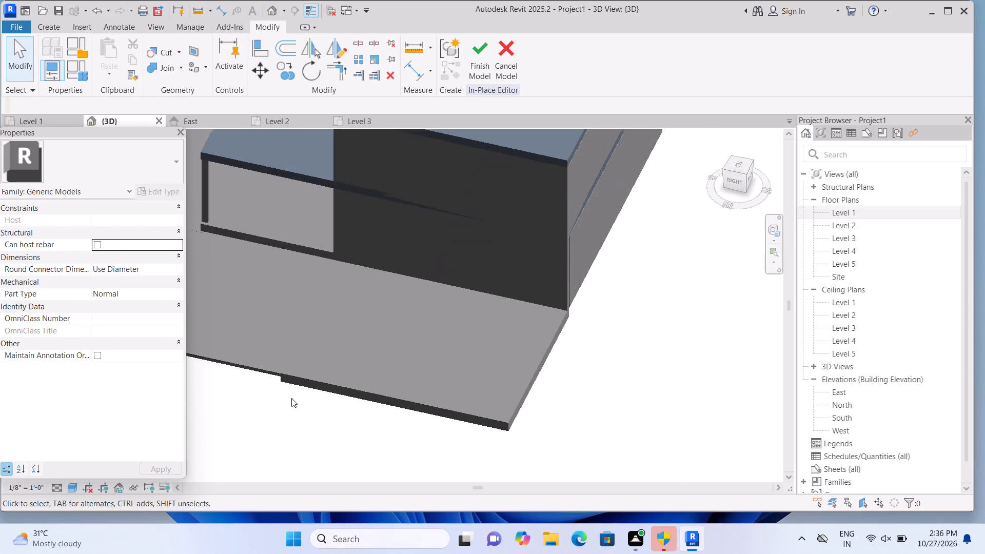
{"action": "scroll", "coordinate": [291, 398], "scroll_direction": "down", "scroll_amount": 4}
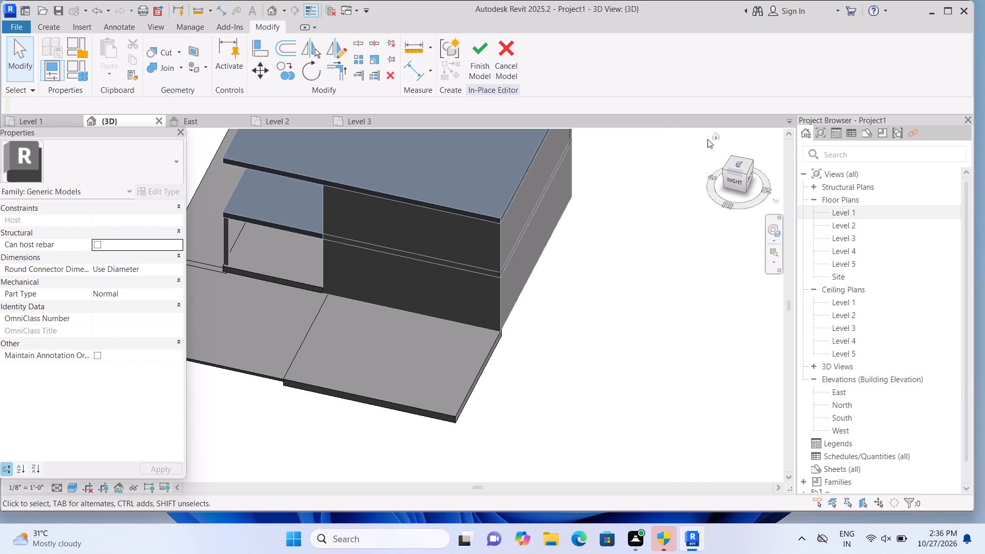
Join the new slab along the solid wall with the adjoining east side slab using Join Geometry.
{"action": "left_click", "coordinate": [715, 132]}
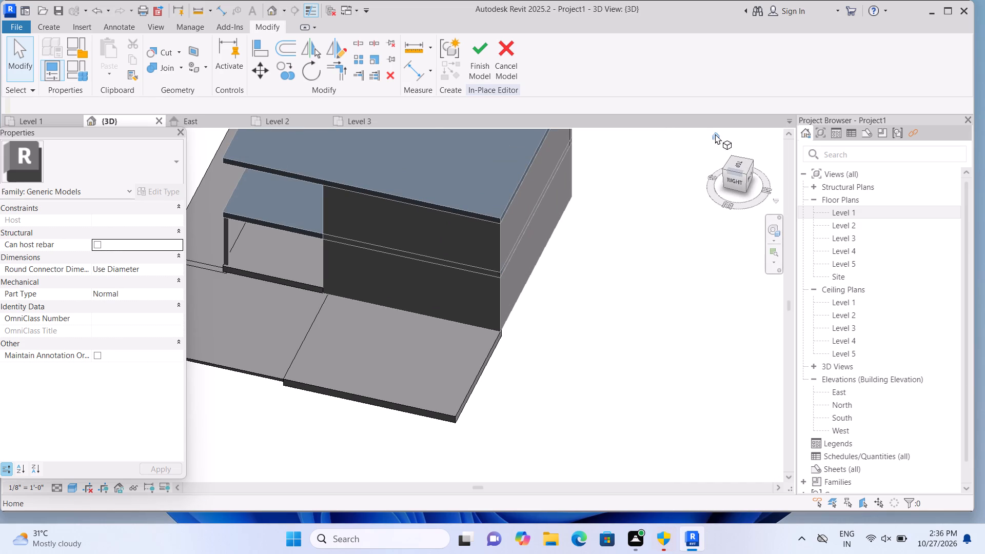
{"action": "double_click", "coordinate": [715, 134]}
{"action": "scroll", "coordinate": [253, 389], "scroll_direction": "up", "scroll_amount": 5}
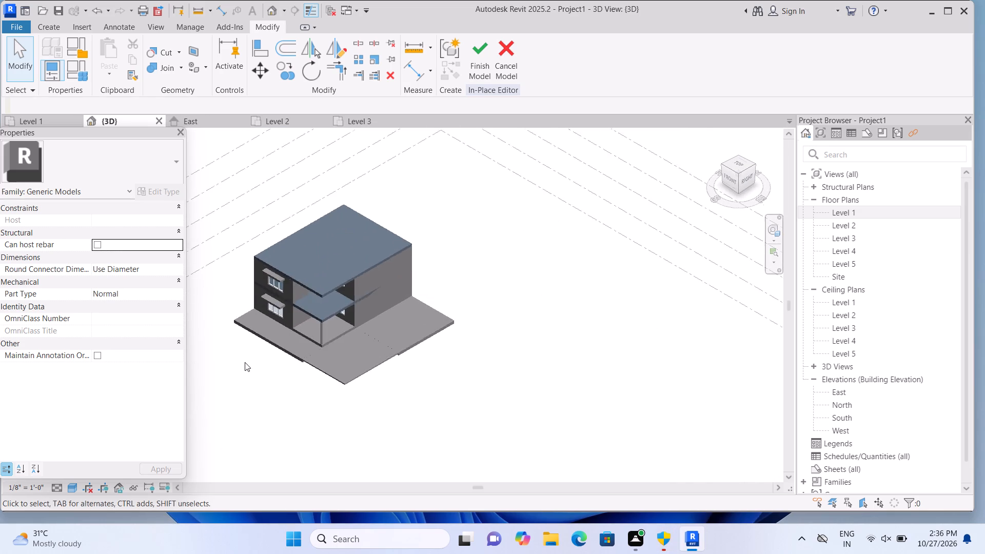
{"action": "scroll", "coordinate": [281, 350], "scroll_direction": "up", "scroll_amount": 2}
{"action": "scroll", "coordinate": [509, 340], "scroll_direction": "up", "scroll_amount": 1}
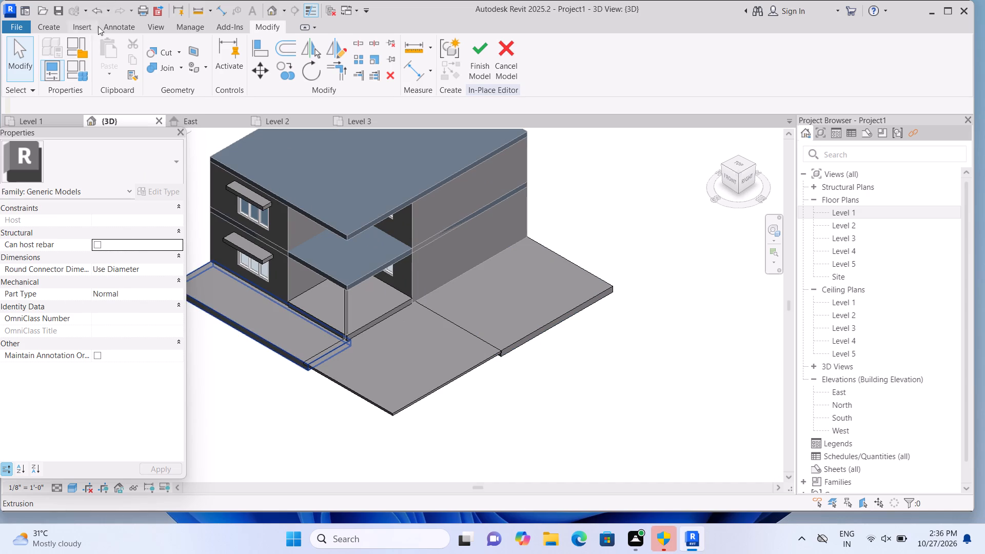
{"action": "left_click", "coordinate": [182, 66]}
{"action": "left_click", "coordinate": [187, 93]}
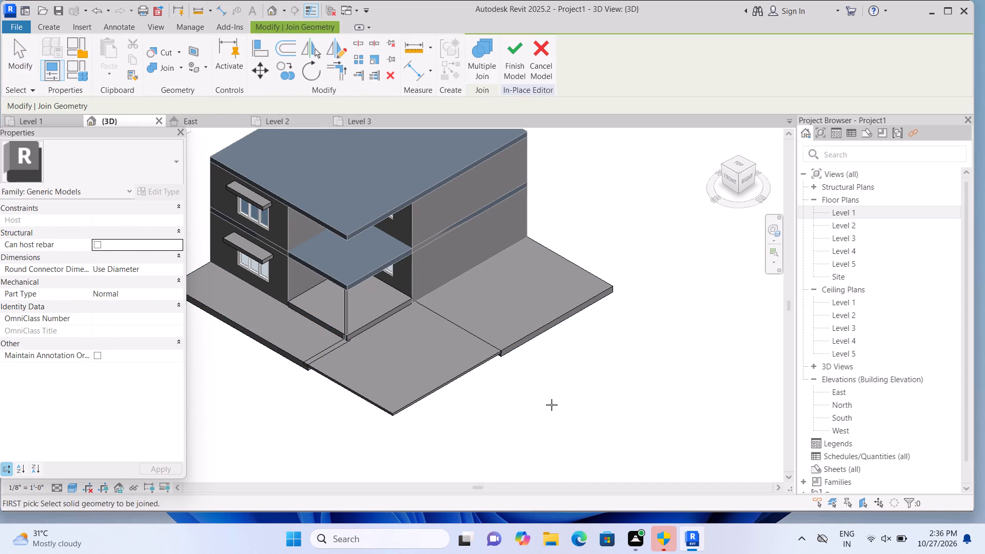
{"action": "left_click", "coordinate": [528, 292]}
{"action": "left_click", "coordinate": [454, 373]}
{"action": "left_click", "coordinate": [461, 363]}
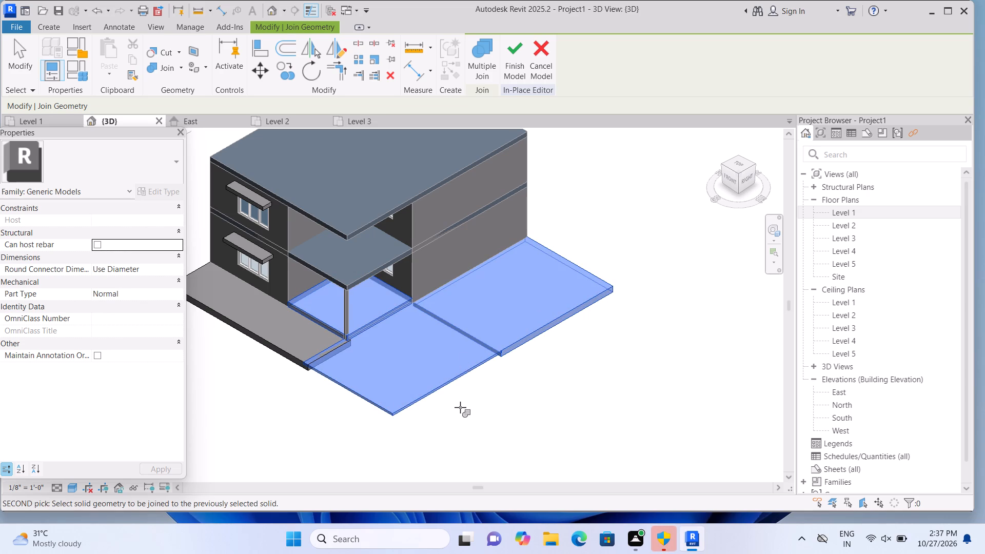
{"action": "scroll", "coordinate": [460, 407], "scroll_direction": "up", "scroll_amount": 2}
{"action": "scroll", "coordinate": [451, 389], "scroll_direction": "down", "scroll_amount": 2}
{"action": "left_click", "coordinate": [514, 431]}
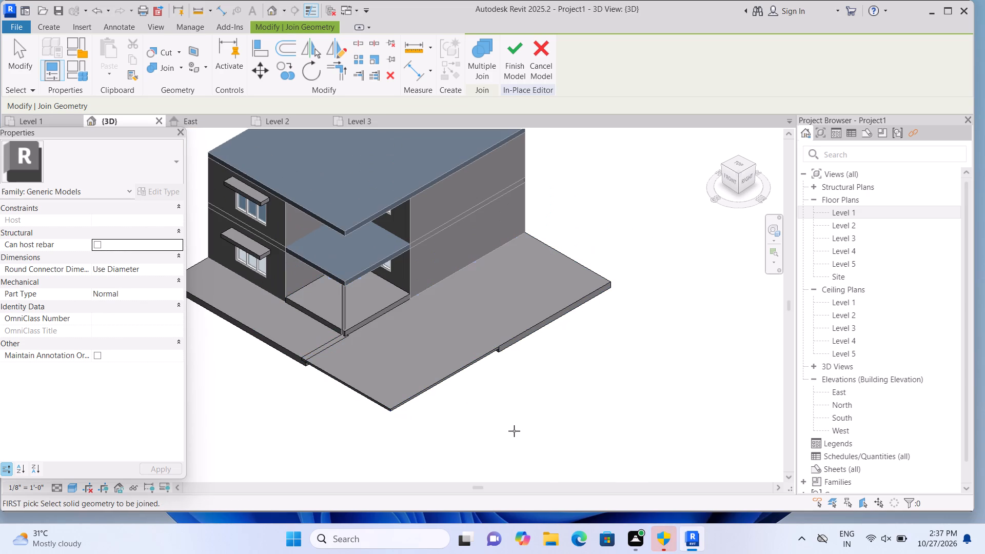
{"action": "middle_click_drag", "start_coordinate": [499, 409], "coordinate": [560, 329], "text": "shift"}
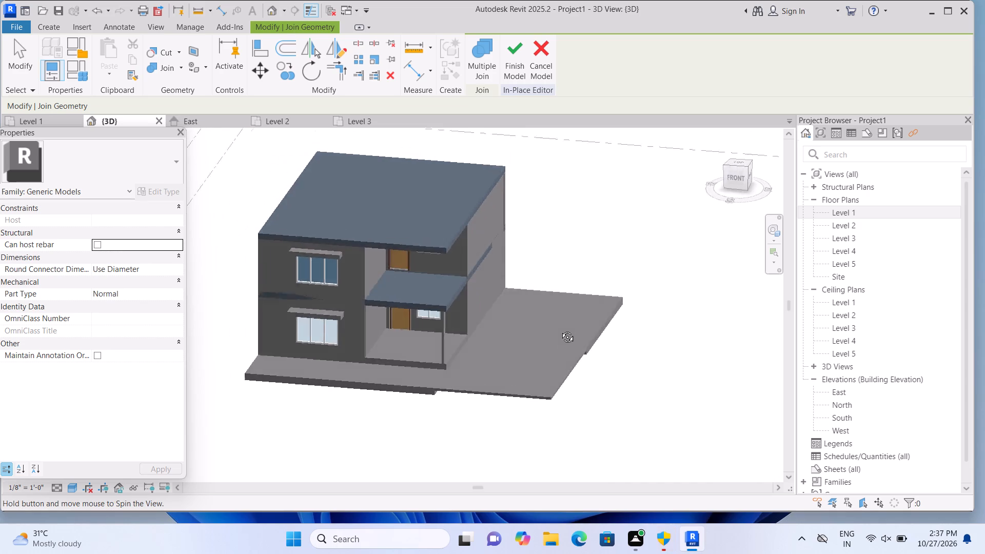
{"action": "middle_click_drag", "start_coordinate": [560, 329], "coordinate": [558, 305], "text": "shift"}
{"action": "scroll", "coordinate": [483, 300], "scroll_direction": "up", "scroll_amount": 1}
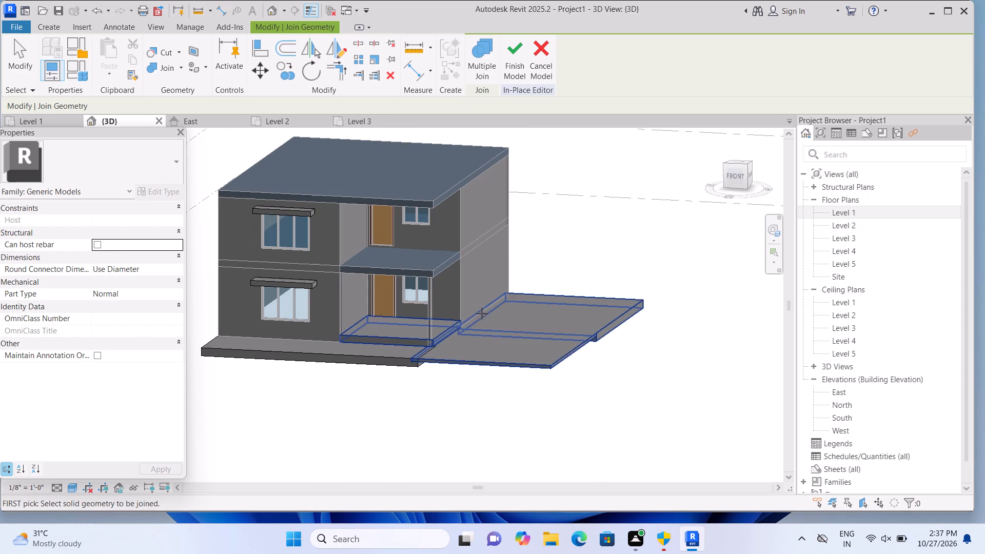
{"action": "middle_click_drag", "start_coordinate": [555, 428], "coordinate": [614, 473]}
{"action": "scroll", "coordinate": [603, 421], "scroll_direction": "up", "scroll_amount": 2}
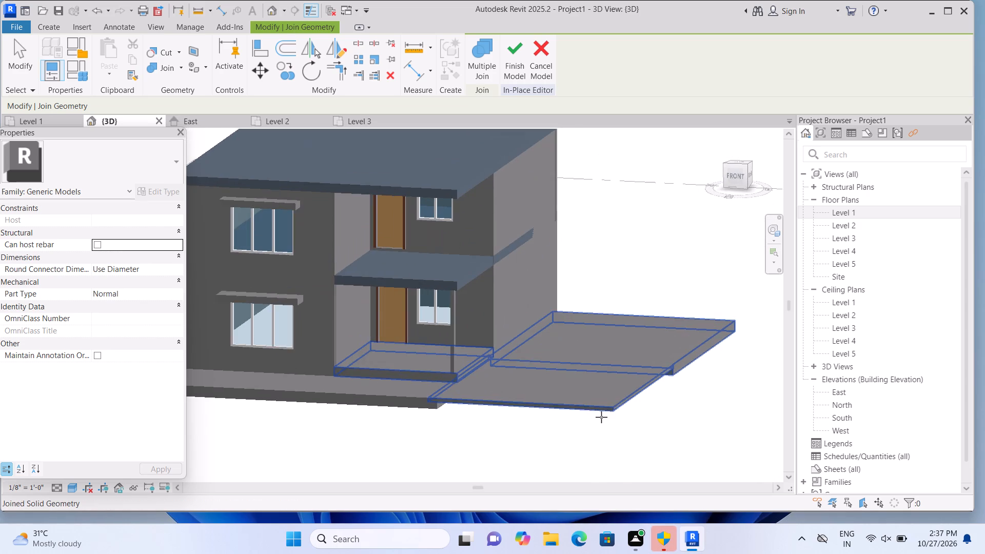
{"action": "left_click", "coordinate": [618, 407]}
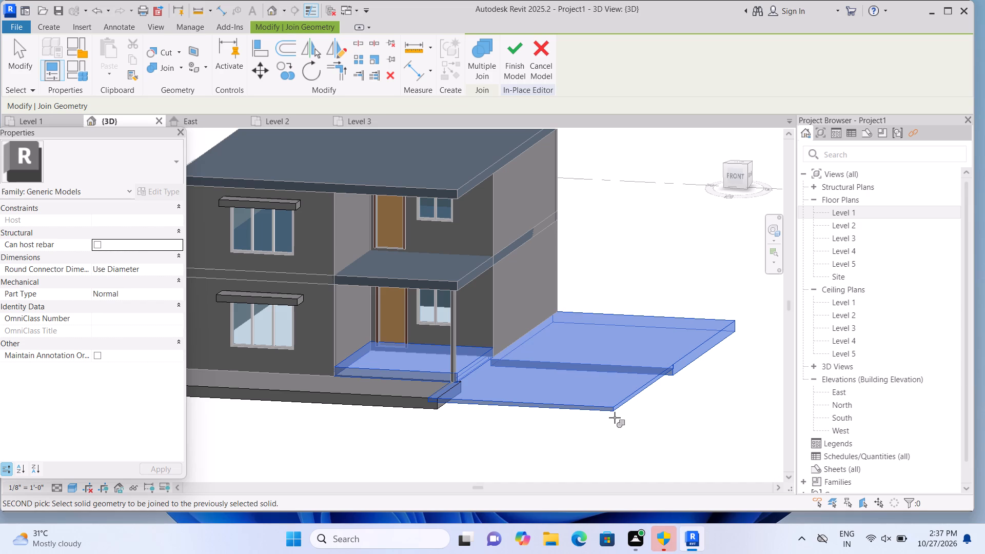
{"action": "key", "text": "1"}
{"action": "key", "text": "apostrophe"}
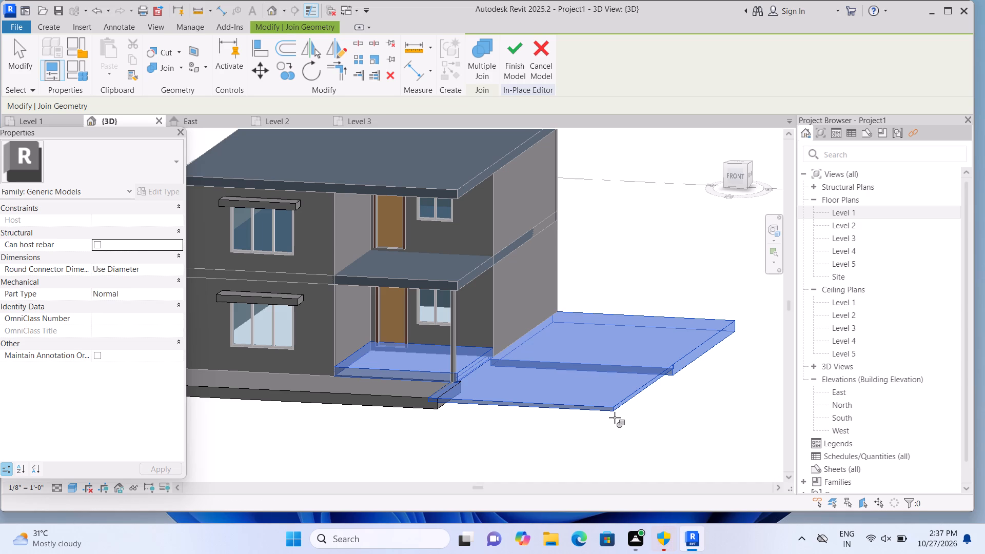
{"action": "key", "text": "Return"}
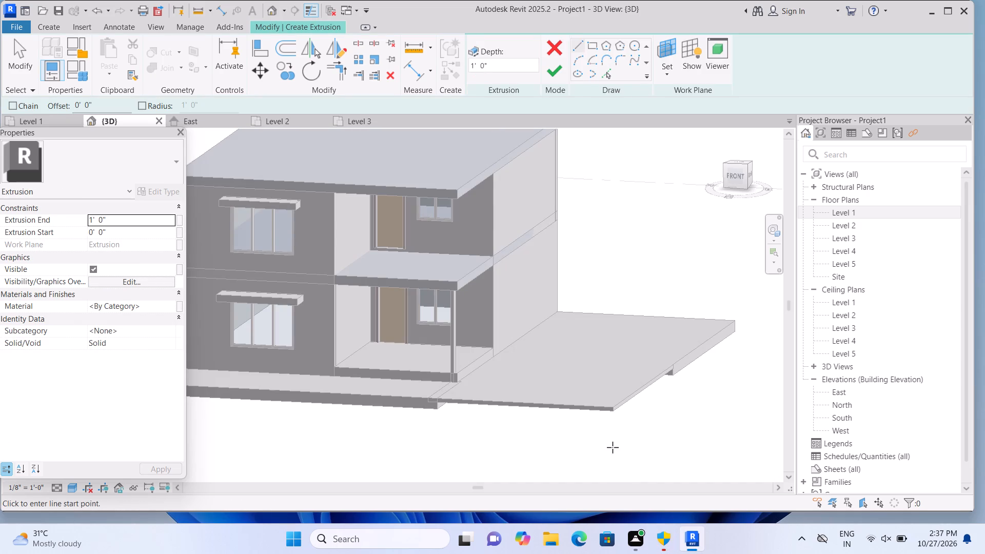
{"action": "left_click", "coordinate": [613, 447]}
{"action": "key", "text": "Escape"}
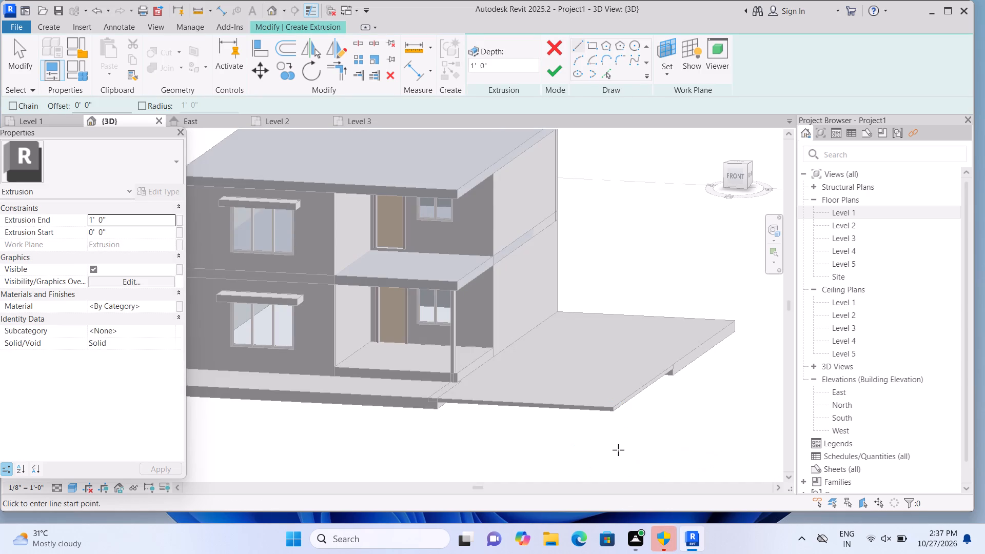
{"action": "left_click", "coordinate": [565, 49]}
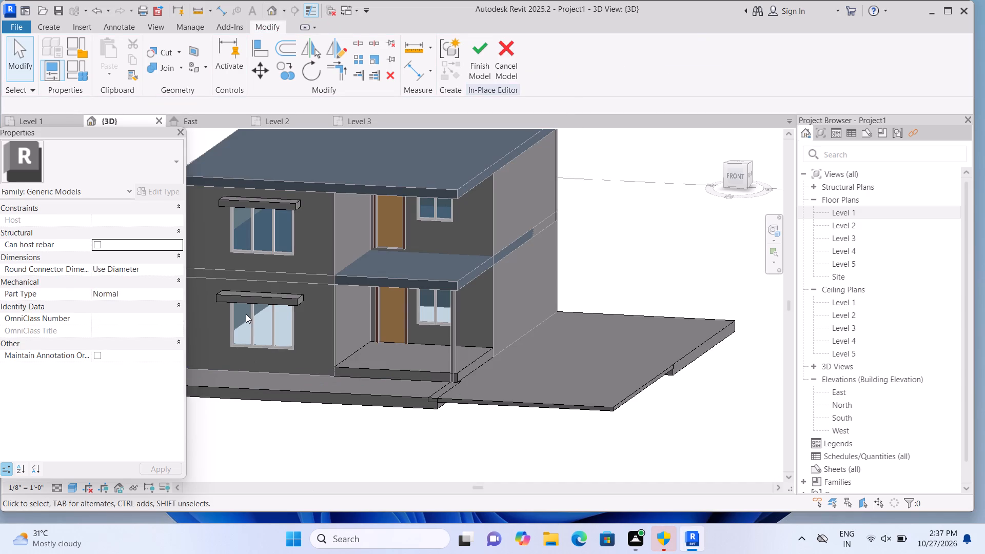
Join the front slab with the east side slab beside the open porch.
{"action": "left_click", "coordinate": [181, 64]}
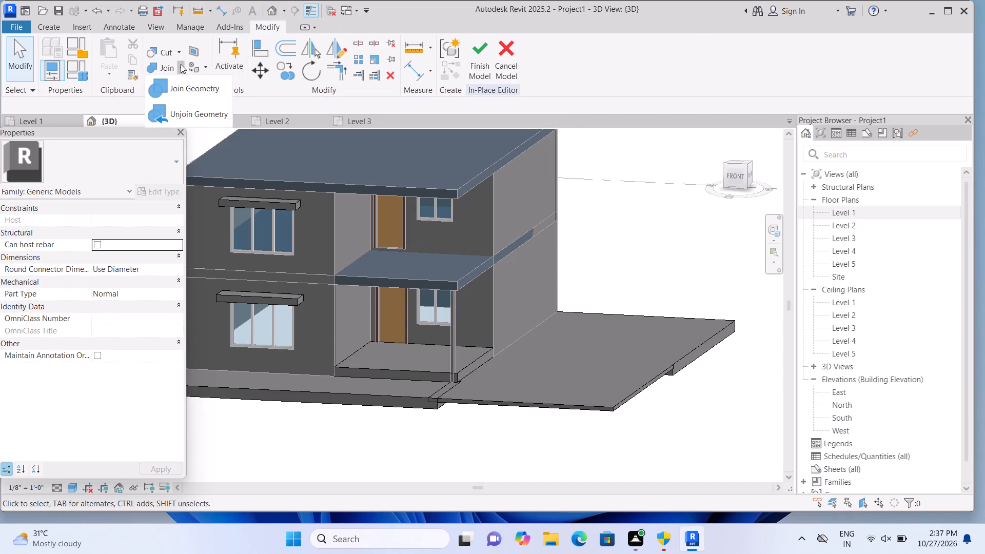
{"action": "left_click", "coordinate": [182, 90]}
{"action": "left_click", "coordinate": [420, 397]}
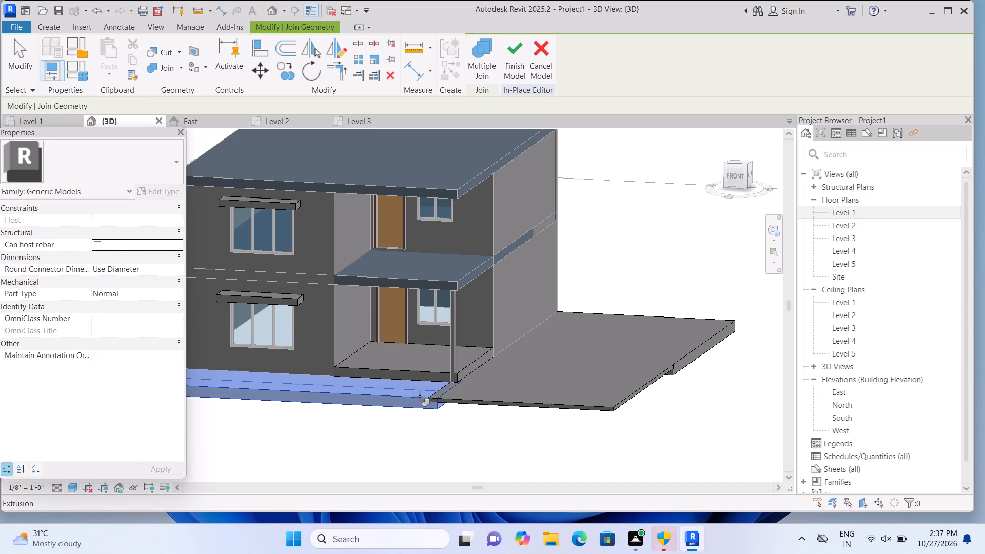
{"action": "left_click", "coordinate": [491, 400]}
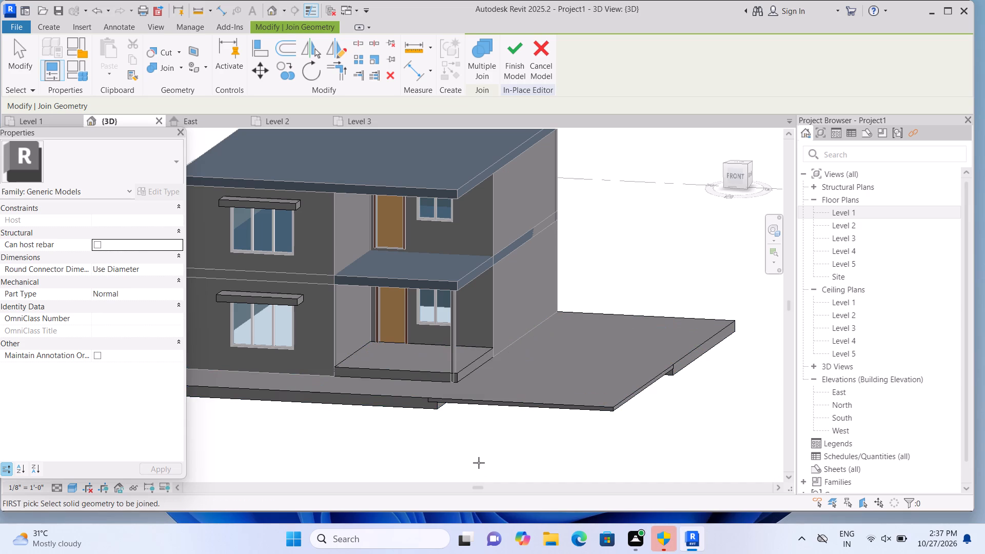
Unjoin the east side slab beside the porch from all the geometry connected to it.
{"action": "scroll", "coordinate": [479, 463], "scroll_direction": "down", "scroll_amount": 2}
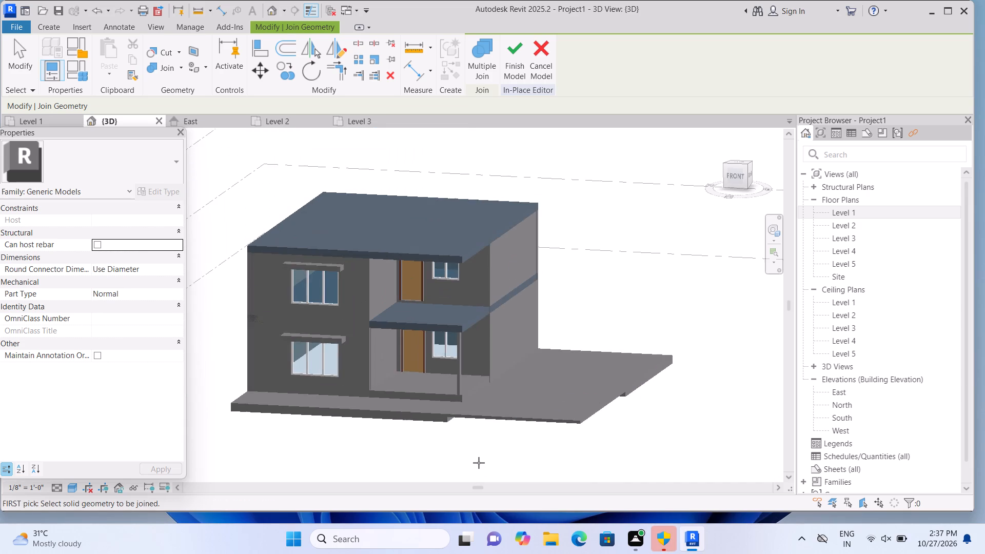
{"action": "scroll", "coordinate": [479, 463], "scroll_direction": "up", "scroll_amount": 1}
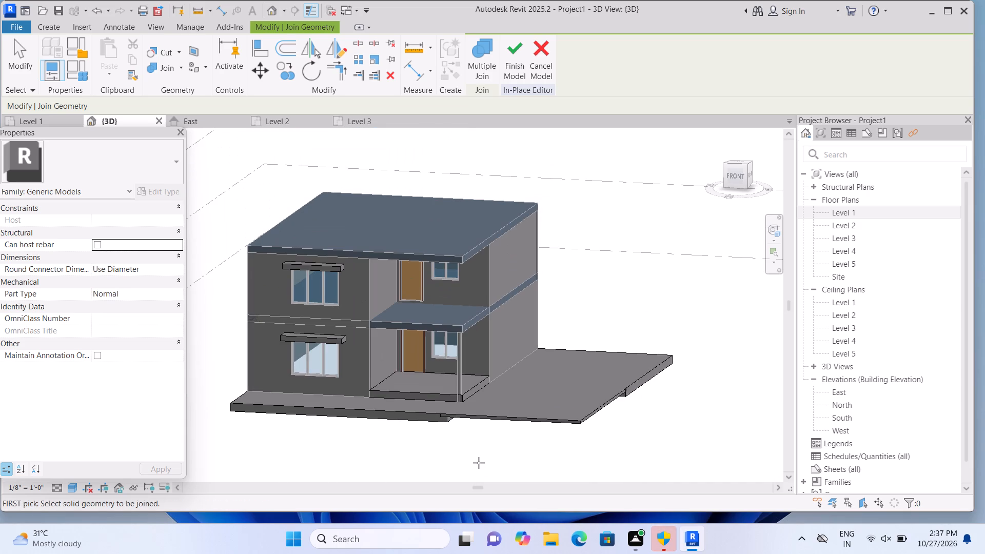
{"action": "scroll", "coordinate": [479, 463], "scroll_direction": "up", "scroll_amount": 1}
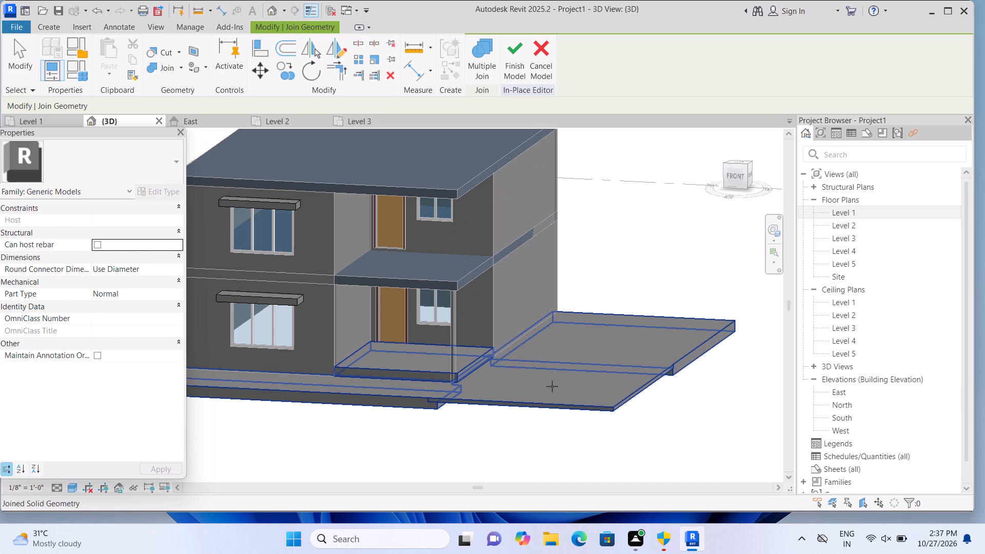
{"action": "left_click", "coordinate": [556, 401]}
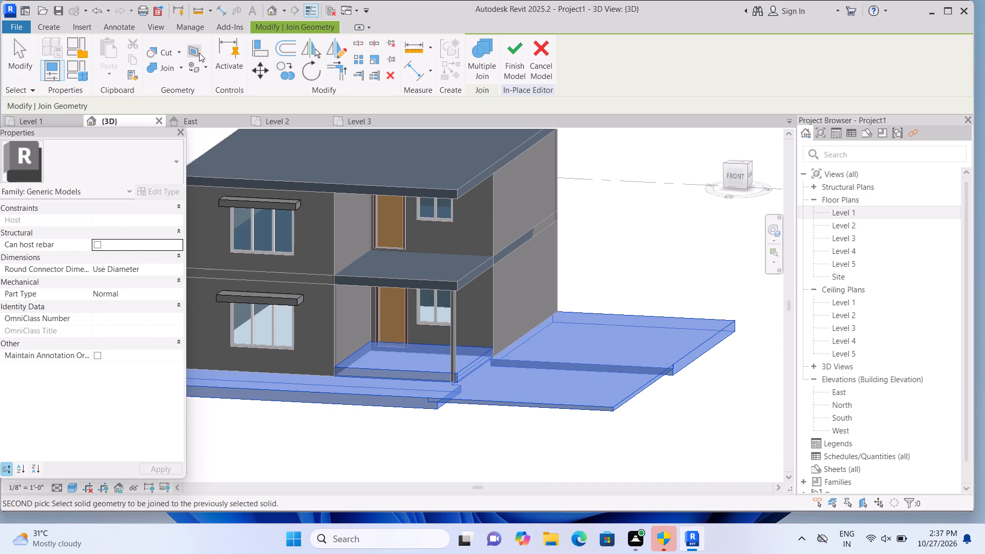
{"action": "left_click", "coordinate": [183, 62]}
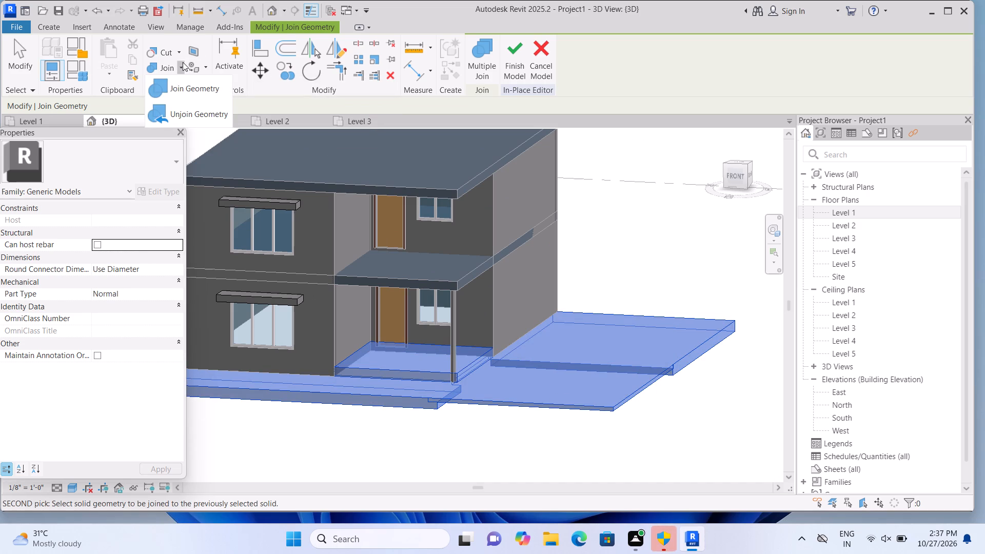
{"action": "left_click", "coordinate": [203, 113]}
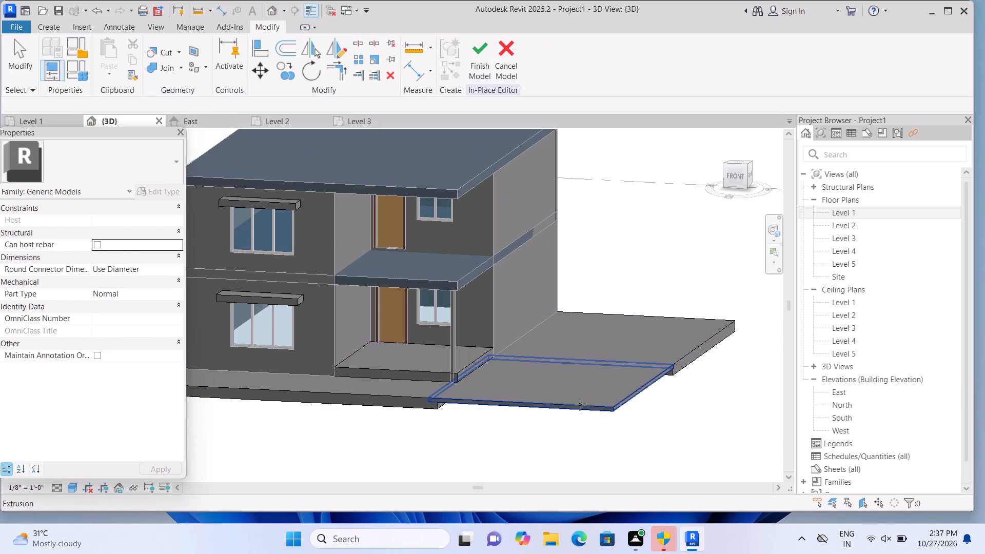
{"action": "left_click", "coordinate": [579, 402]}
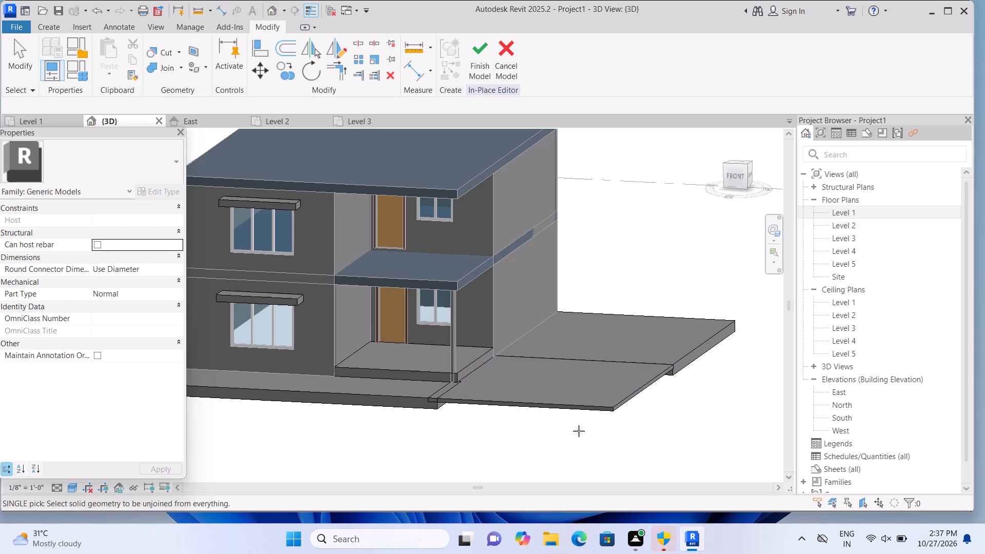
Delete the thin east side slab beside the open porch.
{"action": "key", "text": "Escape"}
{"action": "left_click", "coordinate": [587, 393]}
{"action": "key", "text": "Delete"}
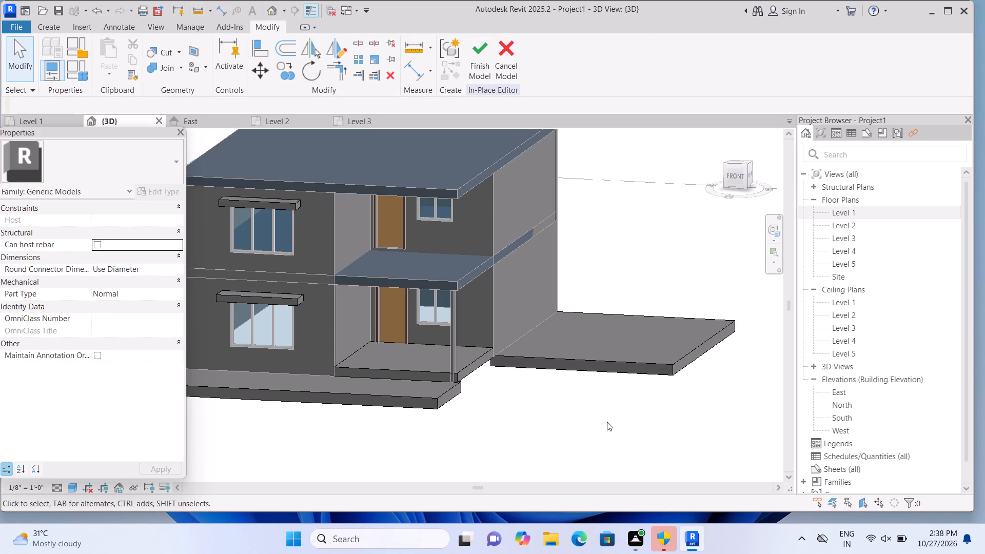
Extrude a rectangular slab 1' 0" deep beside the open porch, sketched on the underside plane of the adjoining solid-wall slab.
{"action": "middle_click_drag", "start_coordinate": [603, 423], "coordinate": [588, 424], "text": "shift"}
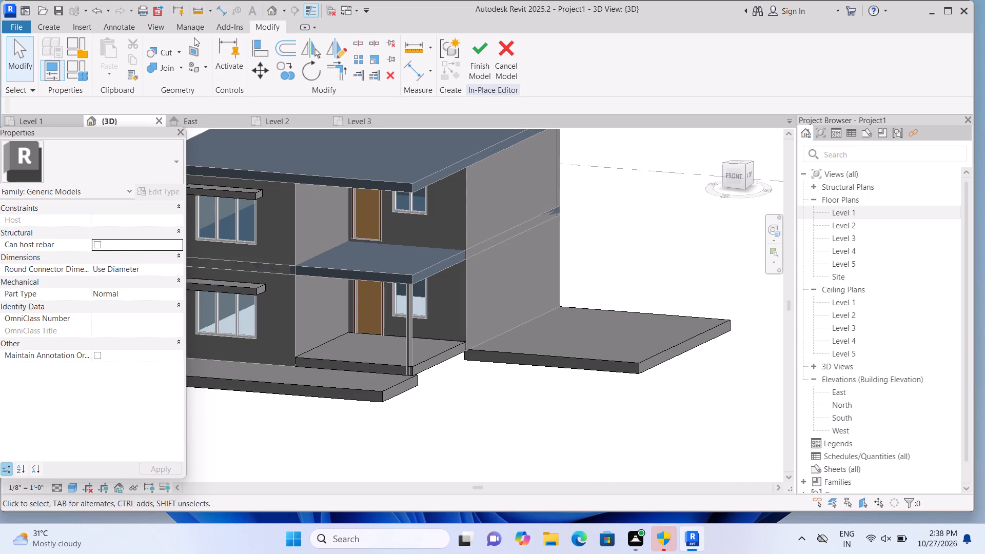
{"action": "left_click", "coordinate": [50, 28]}
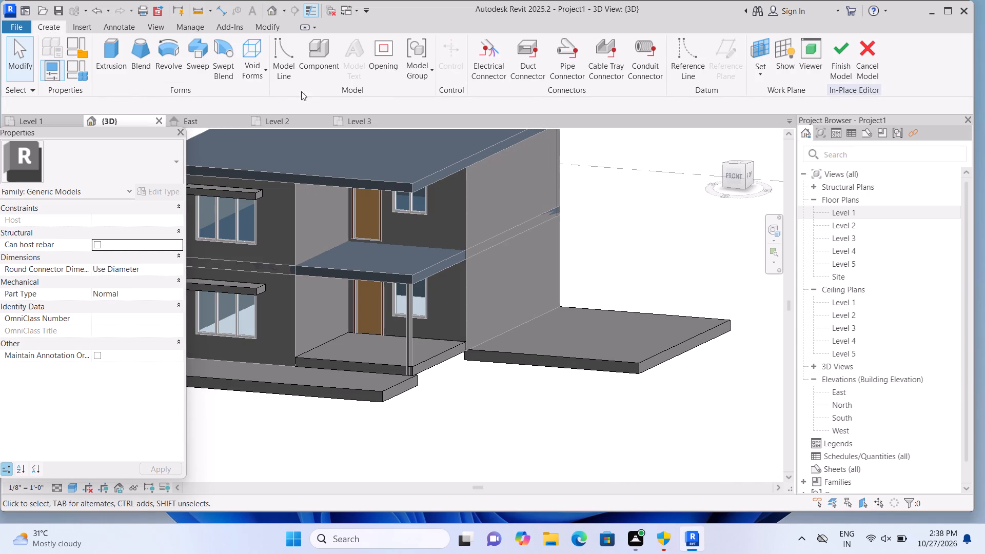
{"action": "left_click", "coordinate": [114, 56]}
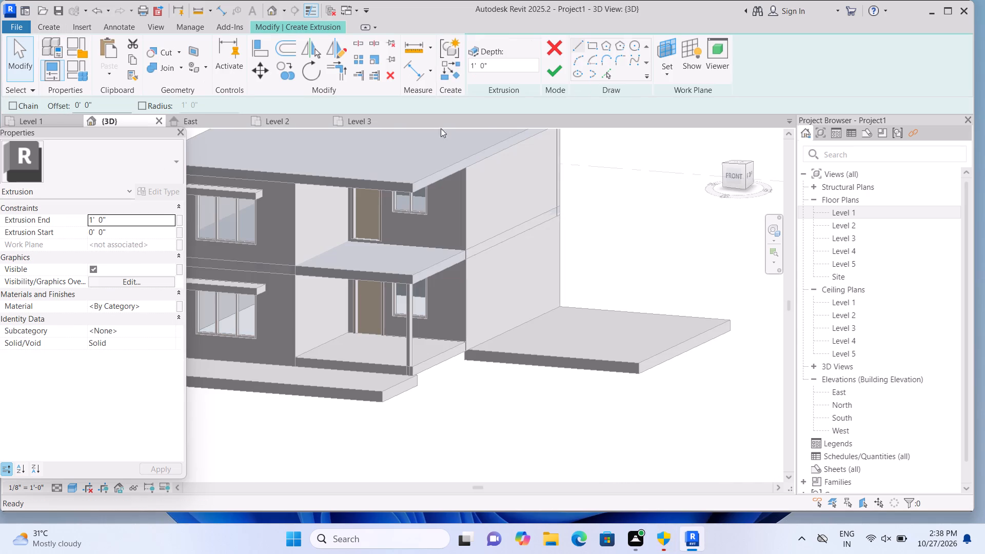
{"action": "left_click", "coordinate": [668, 75]}
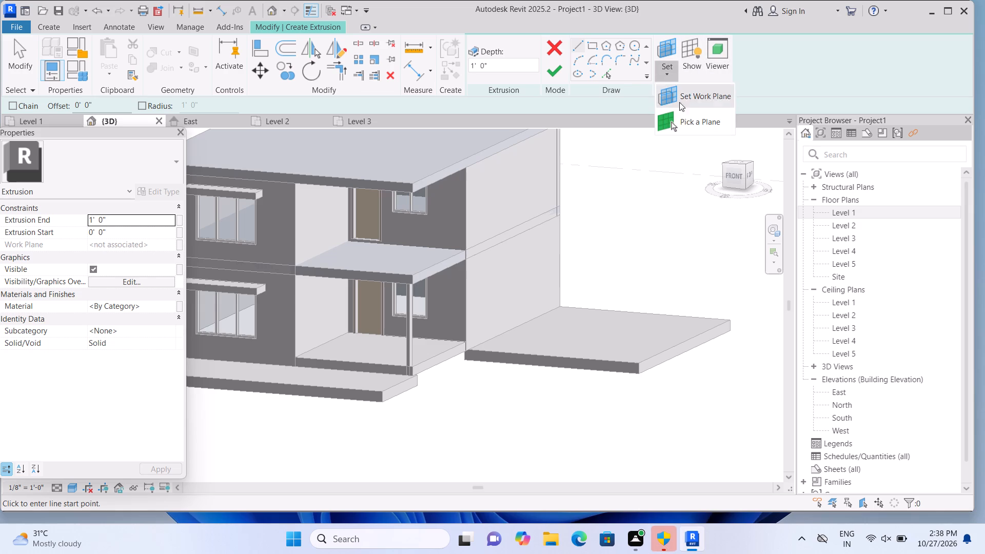
{"action": "left_click", "coordinate": [686, 125]}
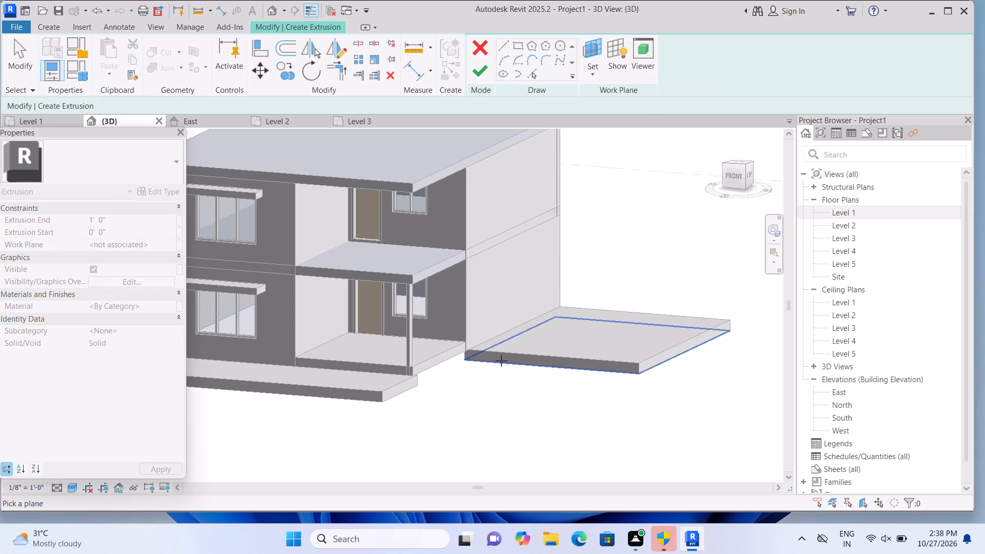
{"action": "left_click", "coordinate": [501, 361]}
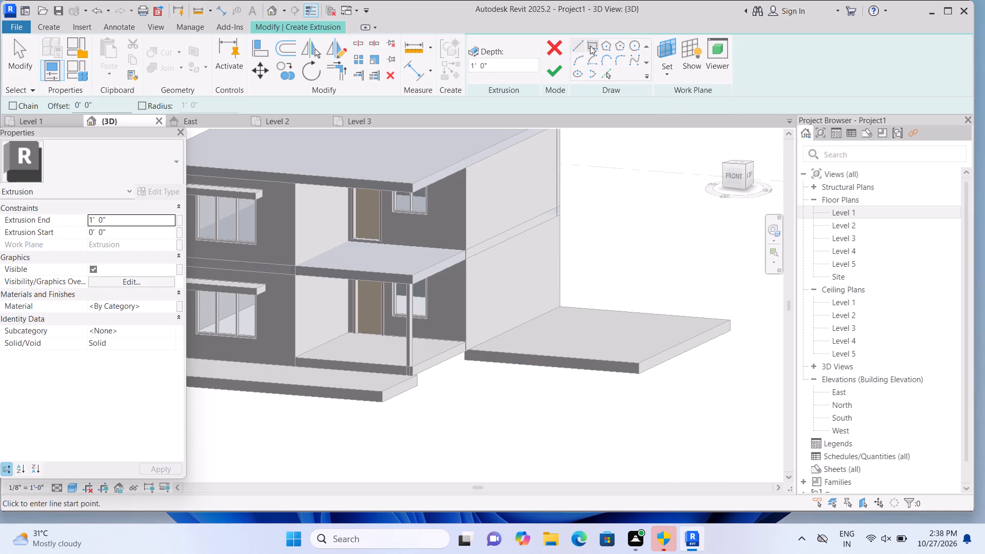
{"action": "left_click", "coordinate": [590, 46]}
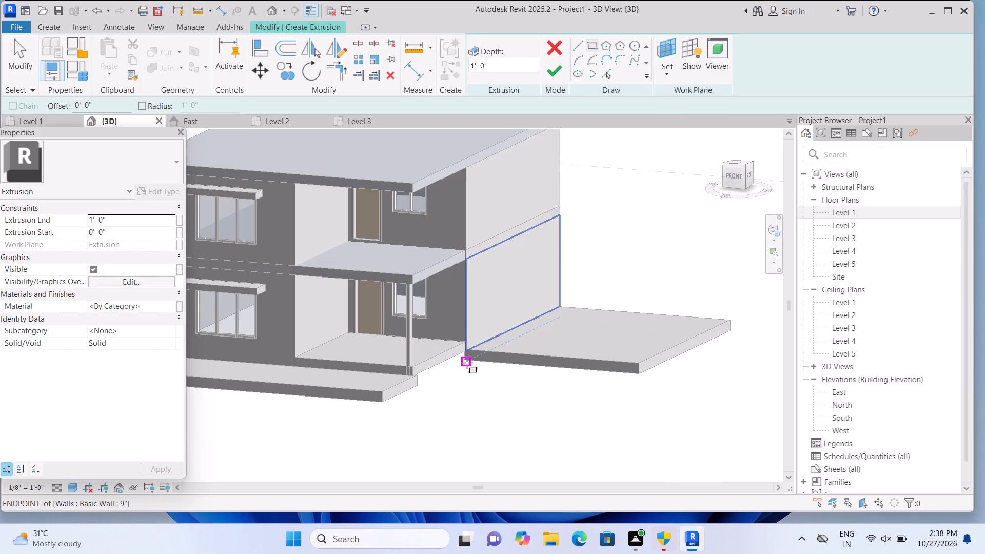
{"action": "left_click", "coordinate": [464, 361]}
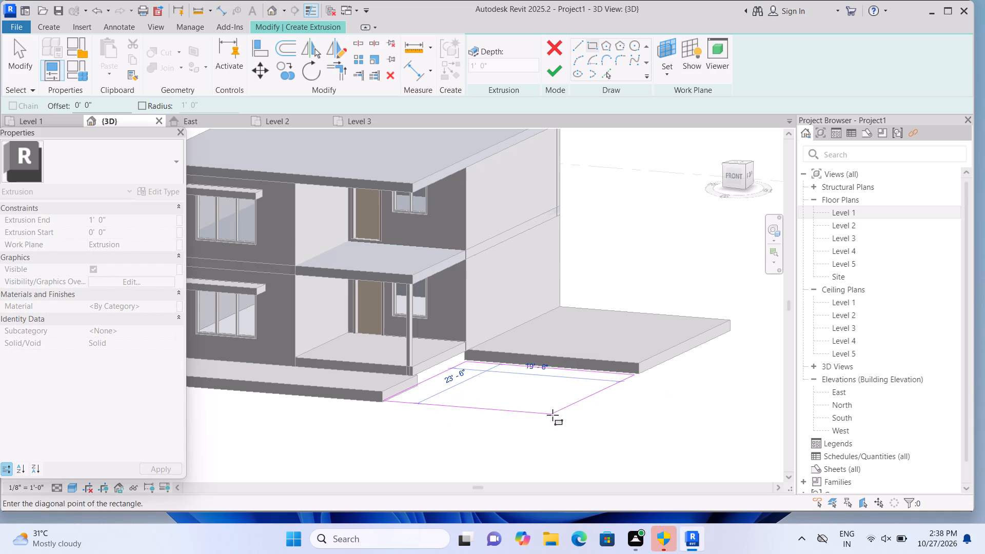
{"action": "left_click", "coordinate": [553, 415]}
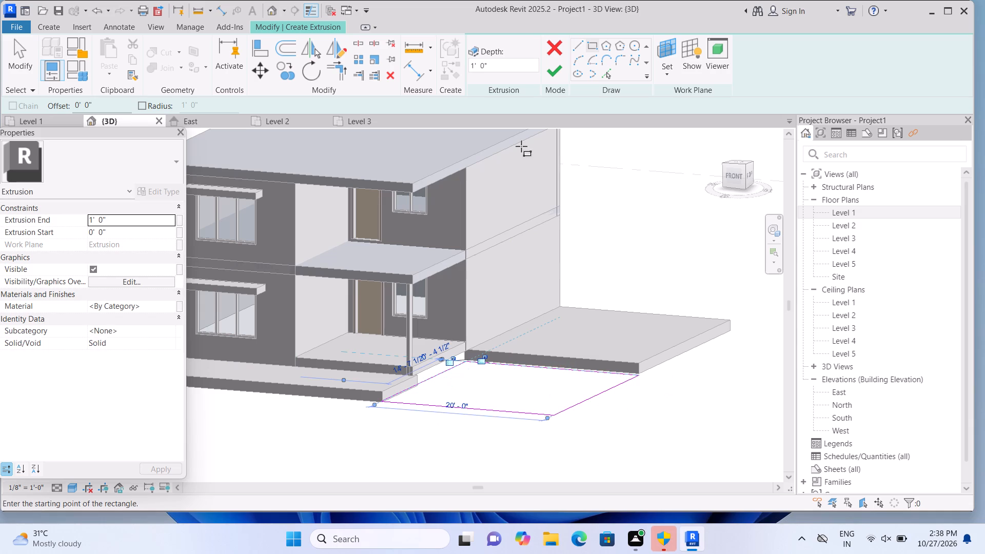
{"action": "left_click", "coordinate": [554, 72]}
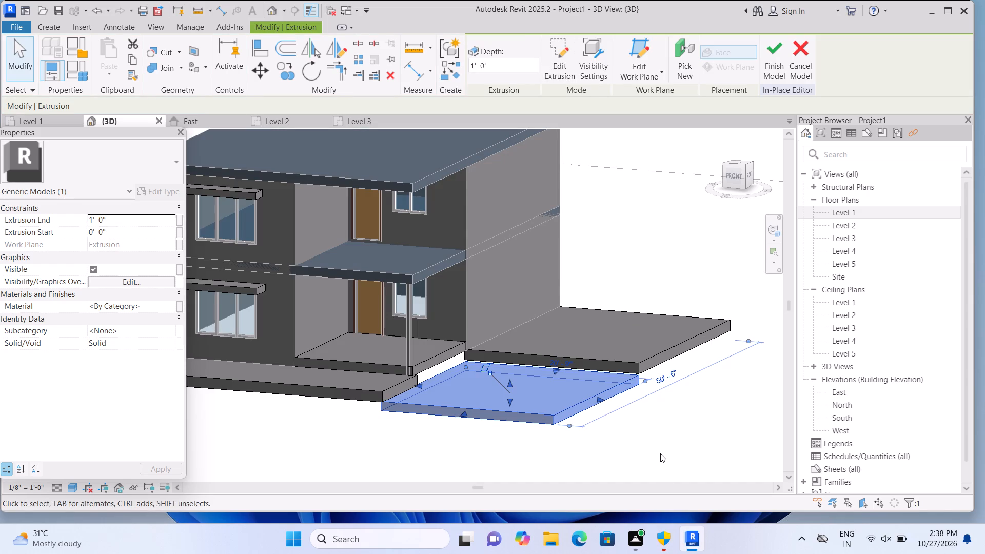
Stretch the new porch-side slab's edges towards the adjoining solid-wall slab and the porch base.
{"action": "middle_click_drag", "start_coordinate": [685, 449], "coordinate": [661, 463], "text": "shift"}
{"action": "middle_click_drag", "start_coordinate": [676, 433], "coordinate": [664, 446], "text": "shift"}
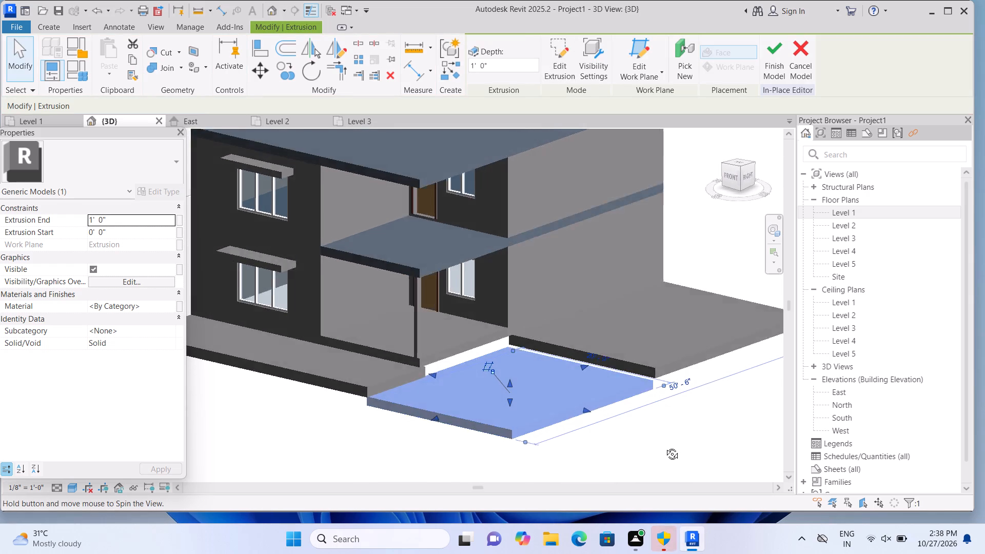
{"action": "middle_click_drag", "start_coordinate": [664, 446], "coordinate": [605, 470], "text": "shift"}
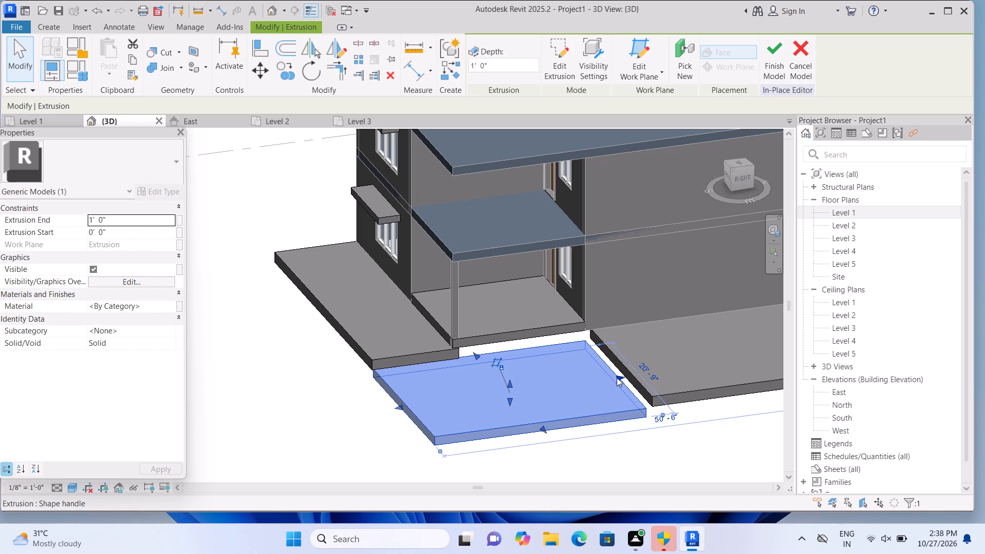
{"action": "left_click_drag", "start_coordinate": [618, 375], "coordinate": [625, 370]}
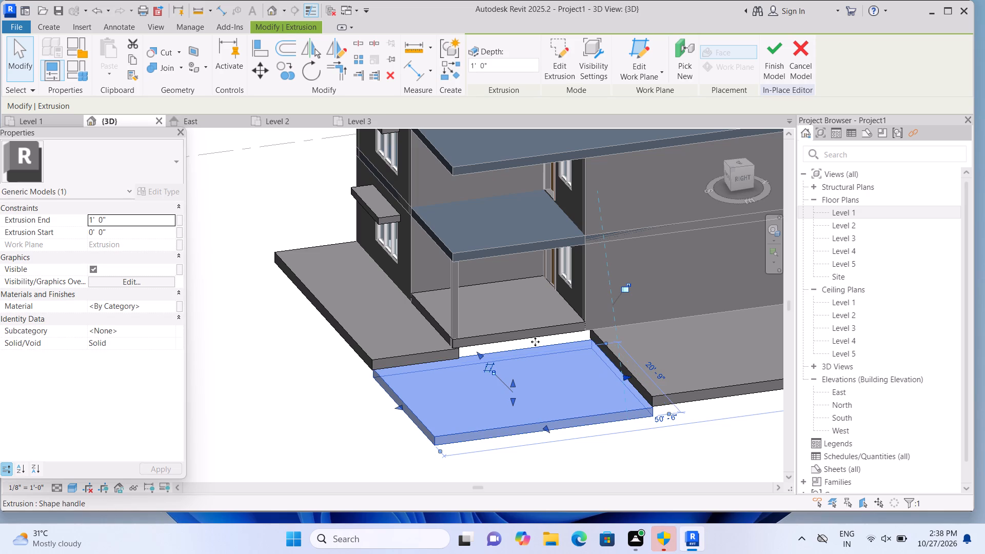
{"action": "left_click_drag", "start_coordinate": [478, 354], "coordinate": [478, 348]}
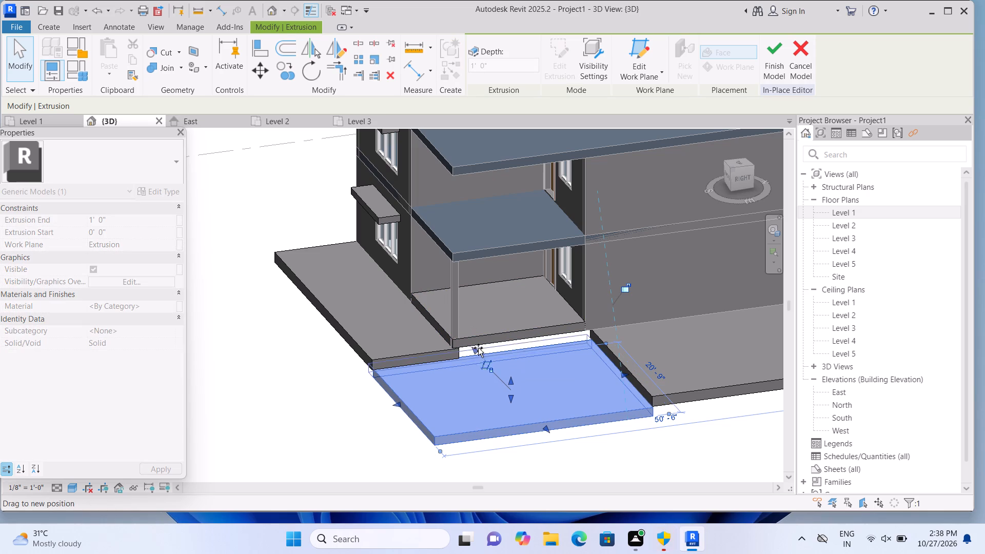
{"action": "left_click_drag", "start_coordinate": [478, 348], "coordinate": [477, 339]}
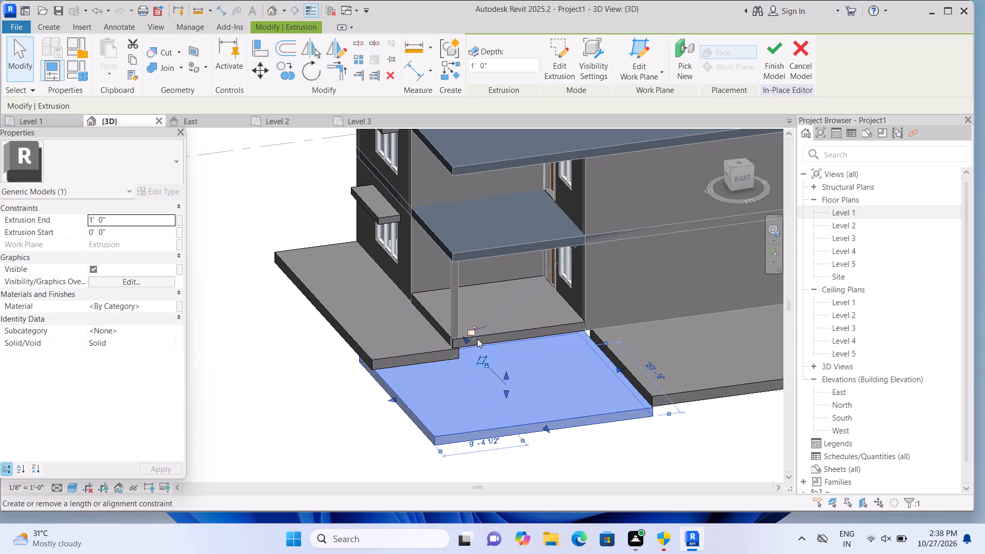
{"action": "left_click", "coordinate": [806, 341]}
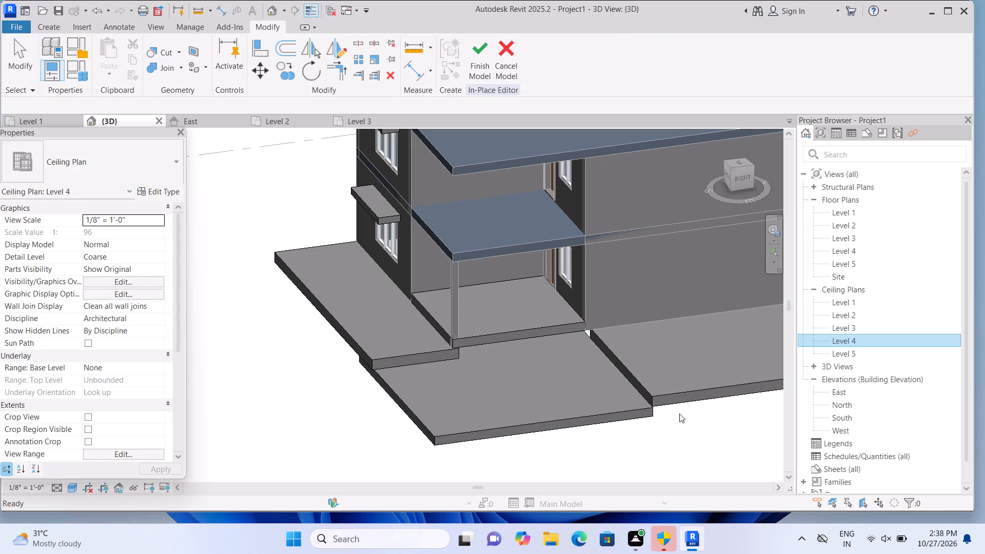
Pull the new slab's building-side edge back and readjust it to meet the porch base.
{"action": "middle_click_drag", "start_coordinate": [676, 413], "coordinate": [597, 431]}
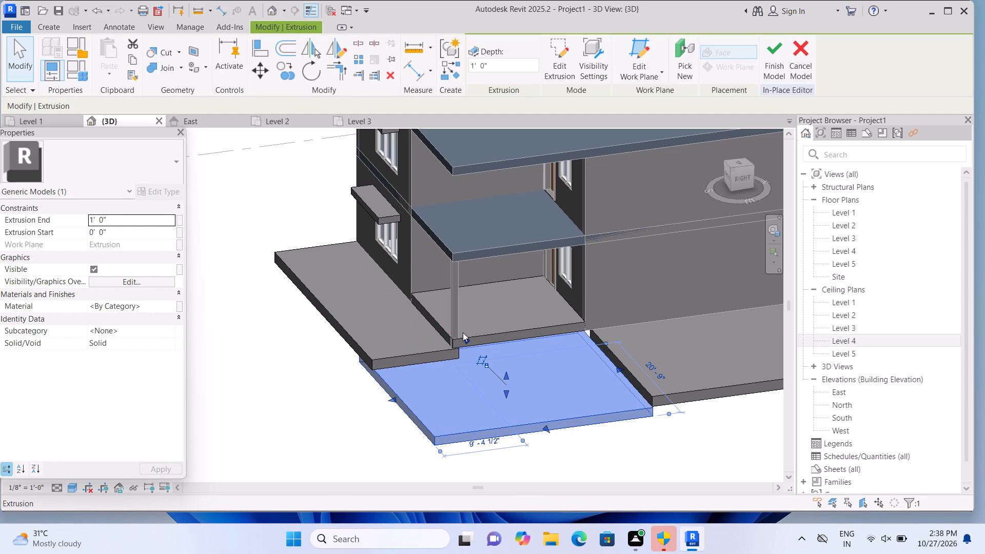
{"action": "left_click_drag", "start_coordinate": [465, 337], "coordinate": [475, 351]}
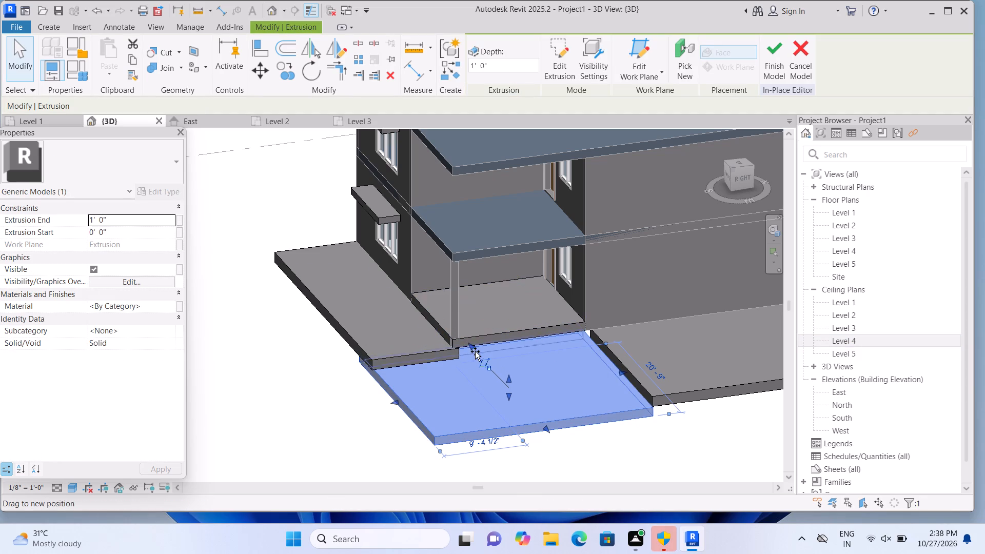
{"action": "left_click_drag", "start_coordinate": [475, 351], "coordinate": [475, 353]}
{"action": "double_click", "coordinate": [475, 353]}
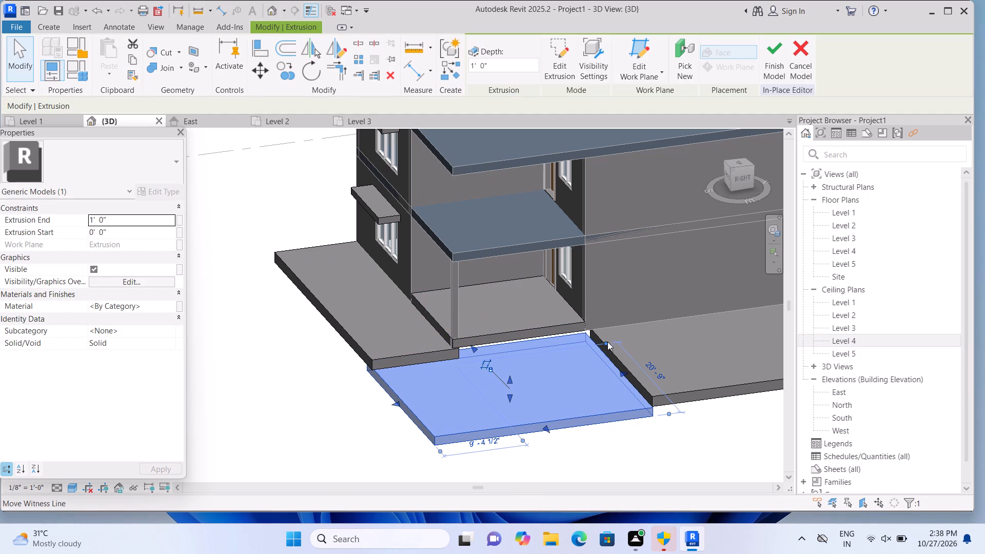
{"action": "middle_click_drag", "start_coordinate": [694, 432], "coordinate": [642, 456], "text": "shift"}
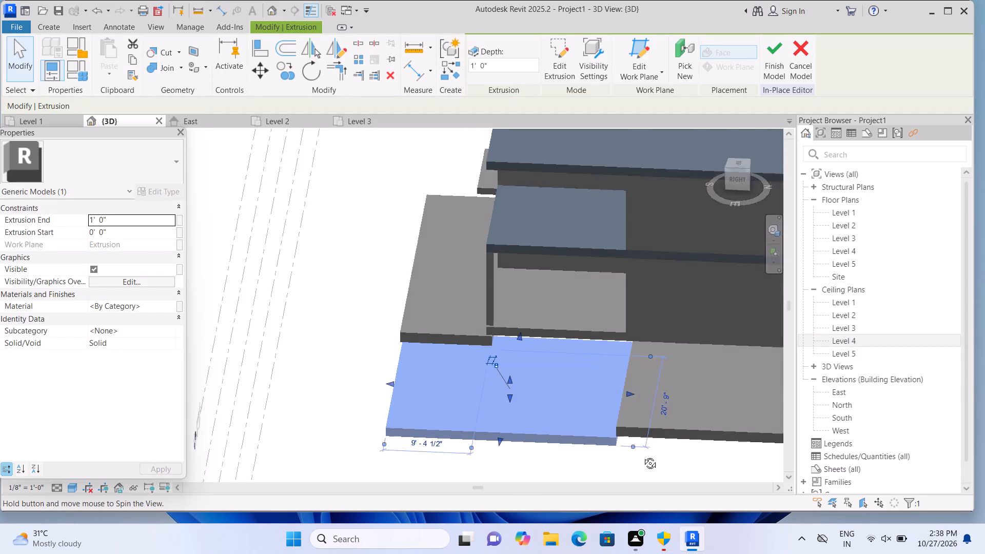
{"action": "middle_click_drag", "start_coordinate": [642, 456], "coordinate": [613, 461], "text": "shift"}
{"action": "scroll", "coordinate": [615, 461], "scroll_direction": "up", "scroll_amount": 1}
{"action": "scroll", "coordinate": [609, 322], "scroll_direction": "up", "scroll_amount": 3}
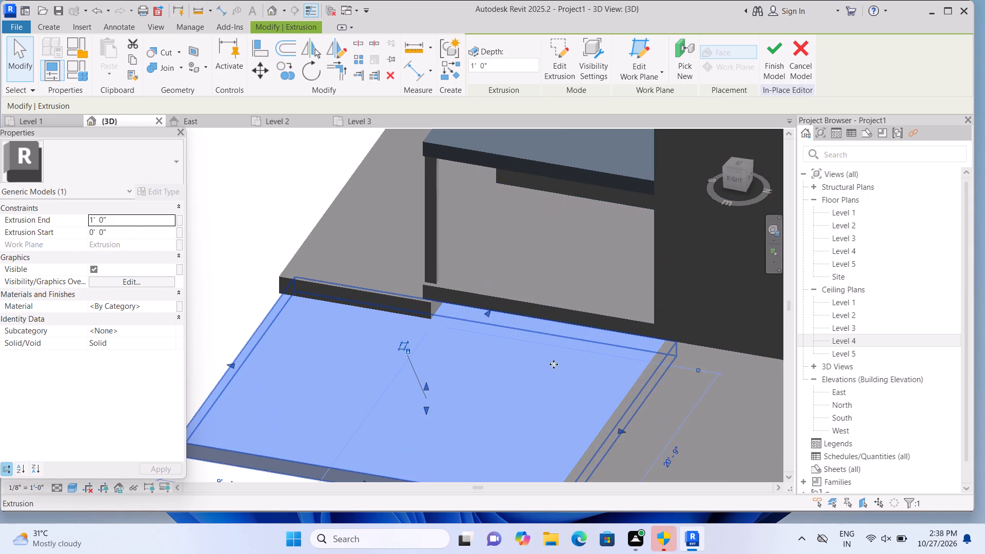
{"action": "left_click_drag", "start_coordinate": [487, 312], "coordinate": [488, 309]}
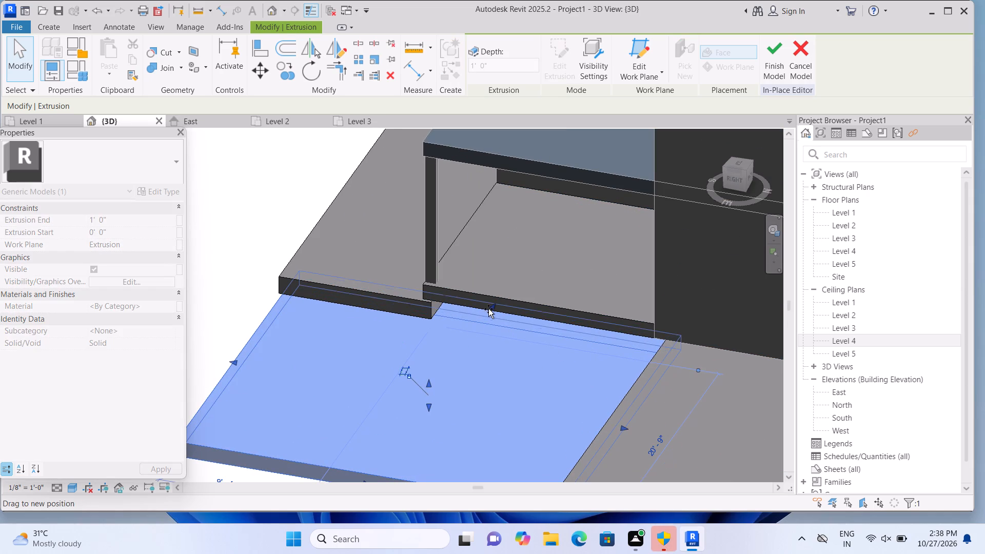
{"action": "left_click_drag", "start_coordinate": [488, 309], "coordinate": [489, 307]}
{"action": "scroll", "coordinate": [477, 342], "scroll_direction": "down", "scroll_amount": 4}
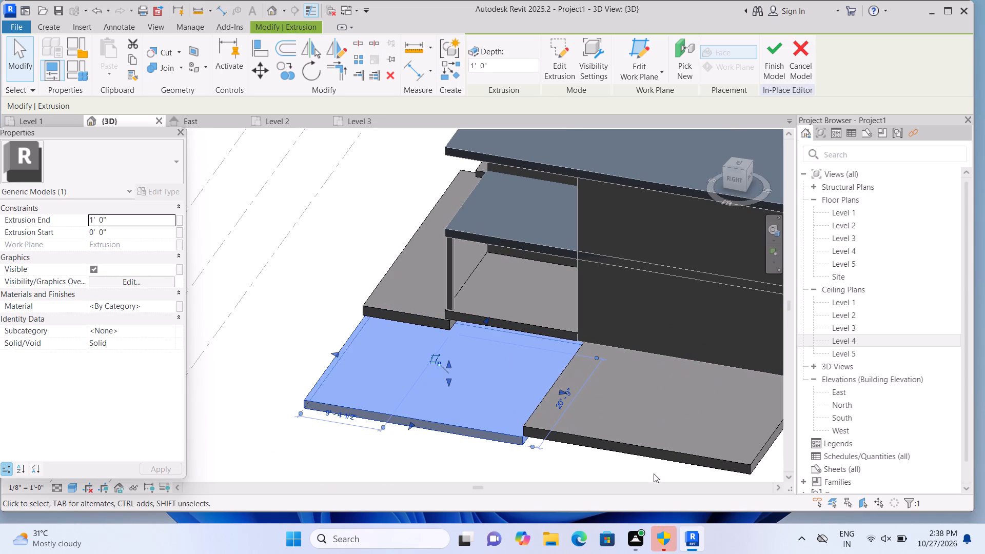
Adjust the solid-wall slab's end edge against the porch-side slab and extend its outer edge in line with that slab.
{"action": "left_click", "coordinate": [656, 447]}
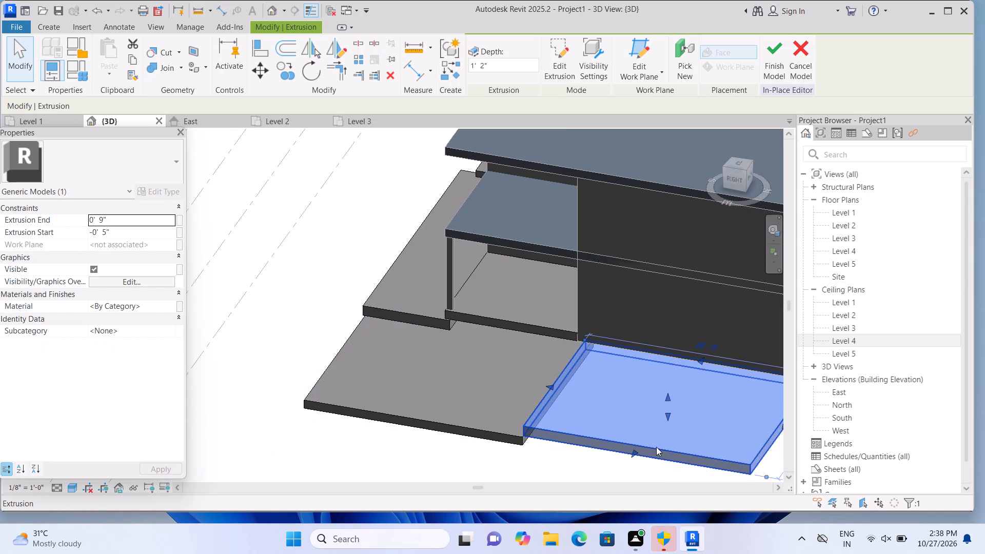
{"action": "left_click_drag", "start_coordinate": [548, 385], "coordinate": [566, 398]}
{"action": "left_click", "coordinate": [566, 398]}
{"action": "left_click_drag", "start_coordinate": [564, 388], "coordinate": [557, 387]}
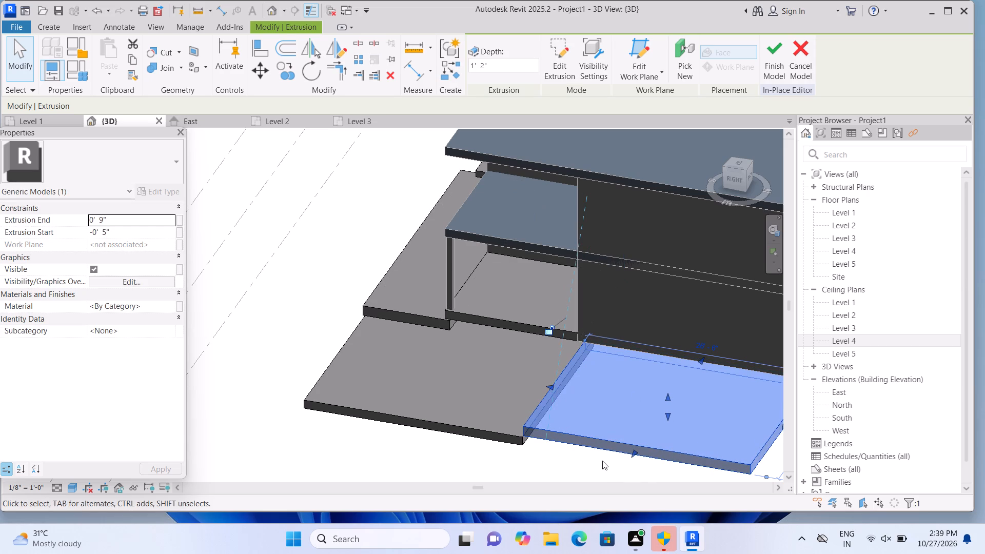
{"action": "left_click_drag", "start_coordinate": [633, 453], "coordinate": [633, 460]}
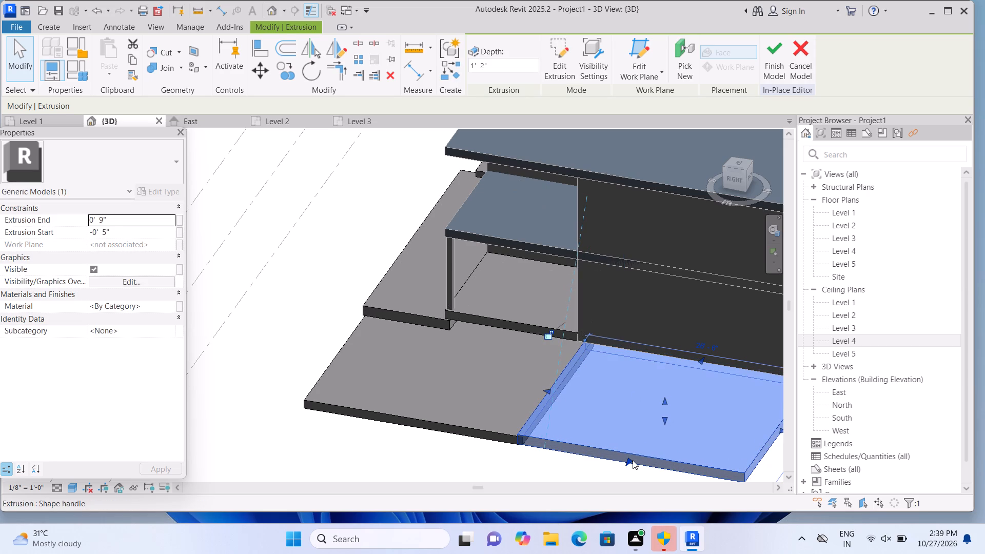
{"action": "left_click", "coordinate": [584, 466]}
{"action": "middle_click_drag", "start_coordinate": [574, 466], "coordinate": [455, 456]}
{"action": "middle_click", "coordinate": [452, 454]}
{"action": "middle_click", "coordinate": [448, 453]}
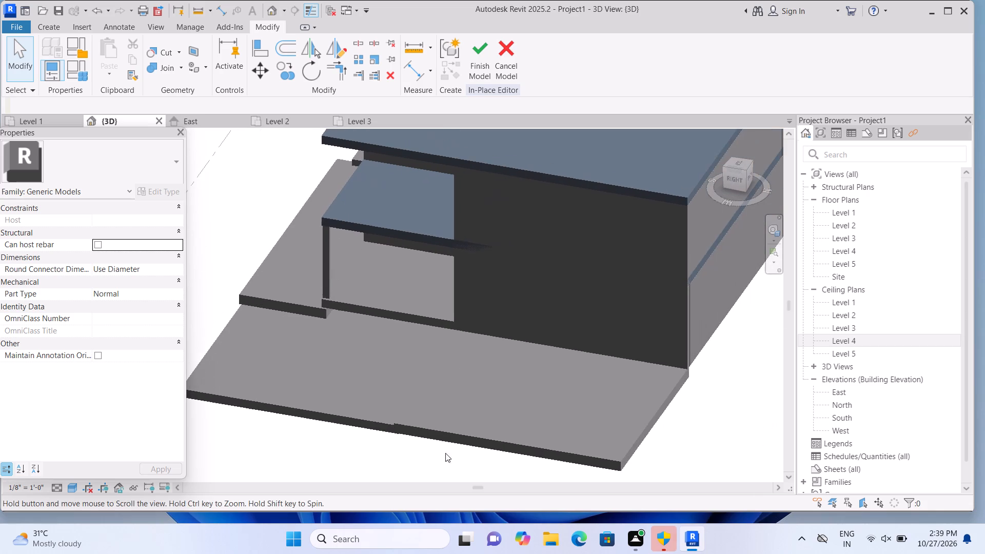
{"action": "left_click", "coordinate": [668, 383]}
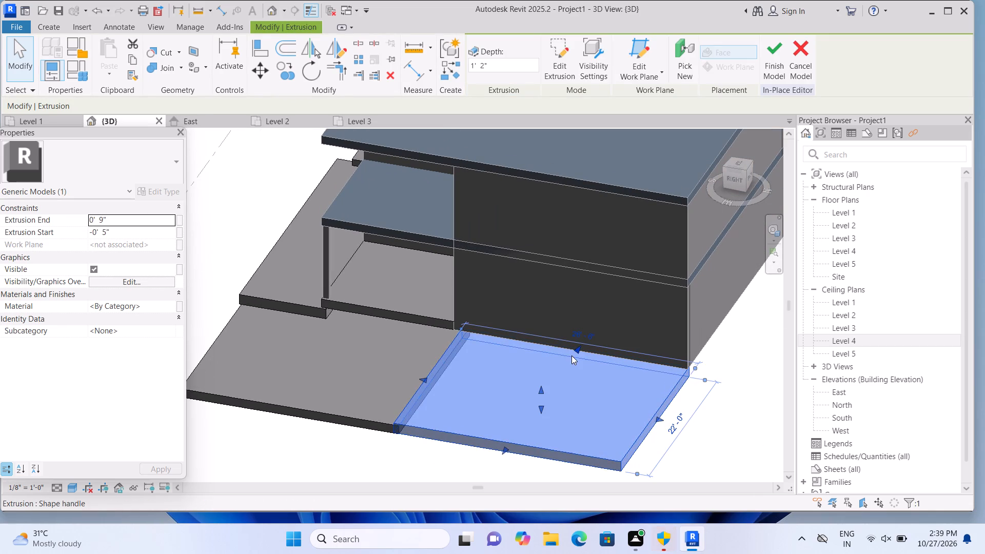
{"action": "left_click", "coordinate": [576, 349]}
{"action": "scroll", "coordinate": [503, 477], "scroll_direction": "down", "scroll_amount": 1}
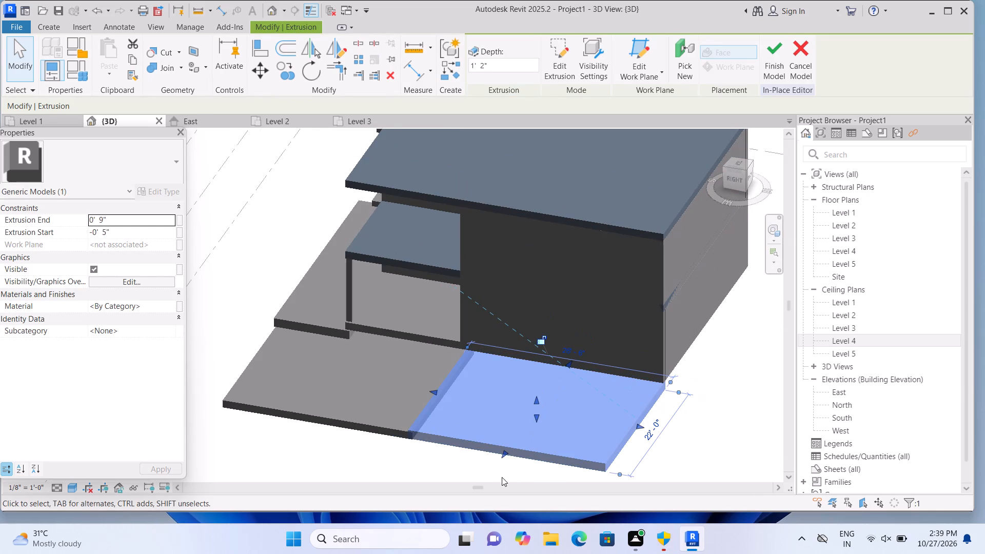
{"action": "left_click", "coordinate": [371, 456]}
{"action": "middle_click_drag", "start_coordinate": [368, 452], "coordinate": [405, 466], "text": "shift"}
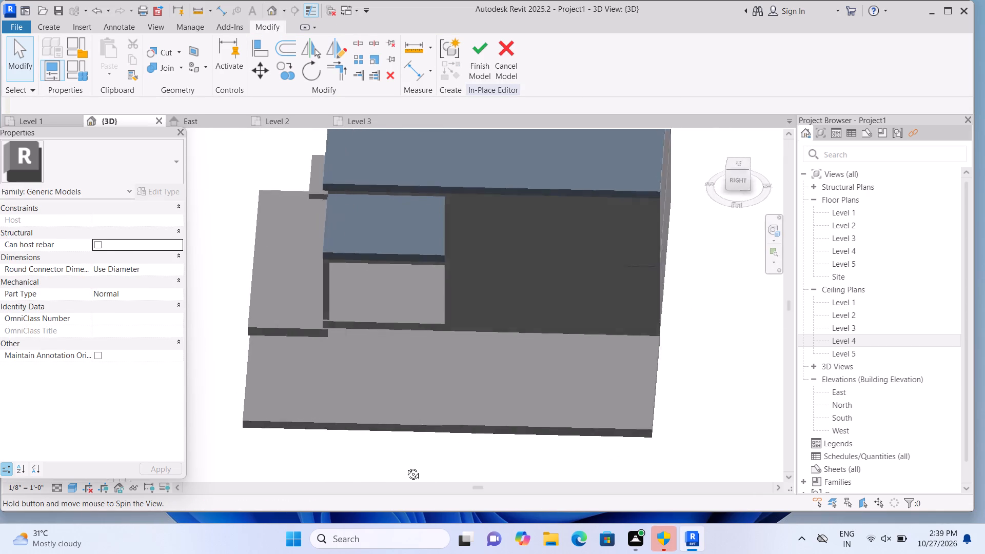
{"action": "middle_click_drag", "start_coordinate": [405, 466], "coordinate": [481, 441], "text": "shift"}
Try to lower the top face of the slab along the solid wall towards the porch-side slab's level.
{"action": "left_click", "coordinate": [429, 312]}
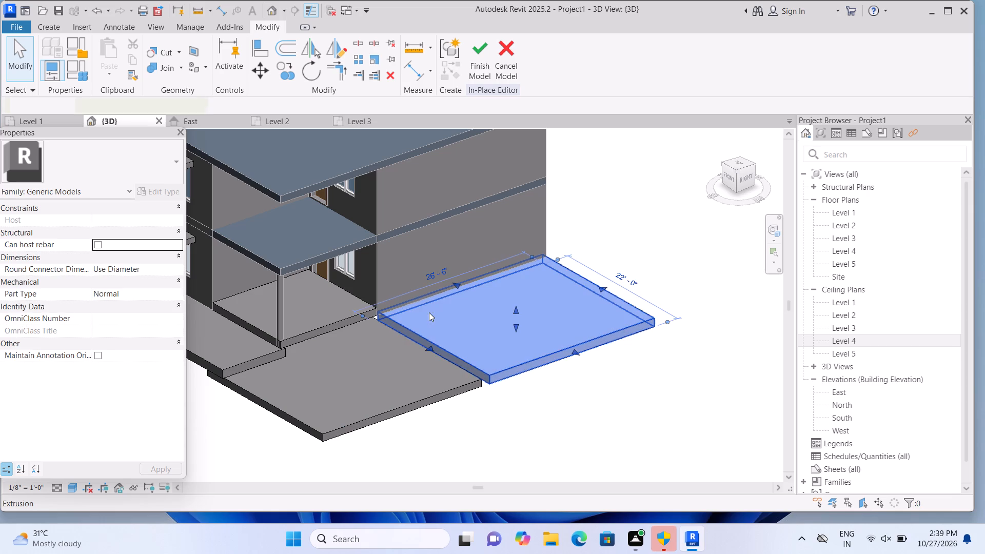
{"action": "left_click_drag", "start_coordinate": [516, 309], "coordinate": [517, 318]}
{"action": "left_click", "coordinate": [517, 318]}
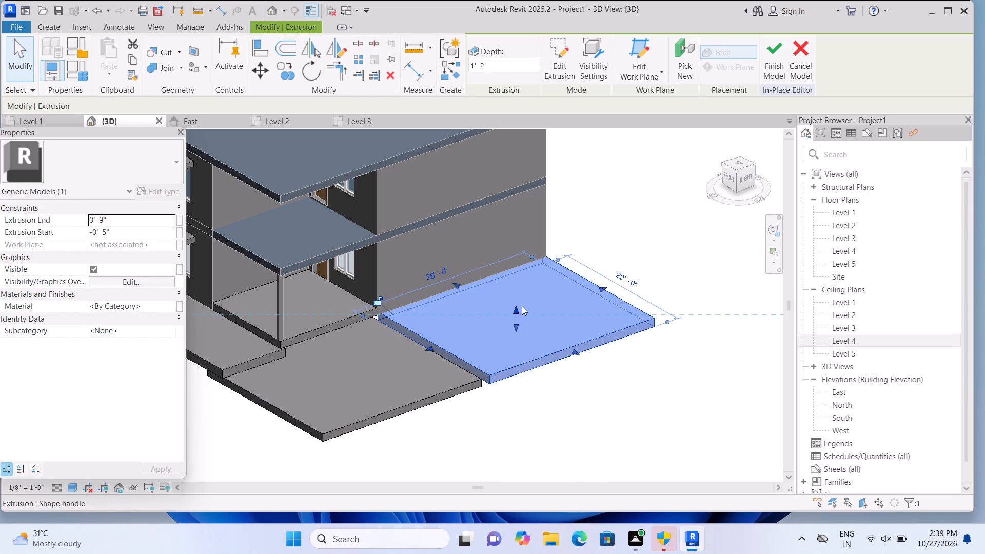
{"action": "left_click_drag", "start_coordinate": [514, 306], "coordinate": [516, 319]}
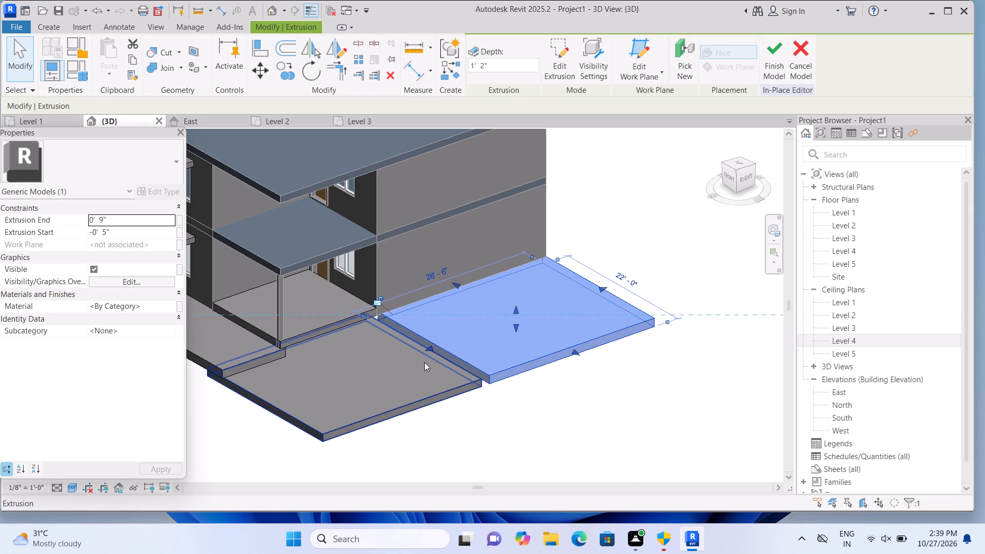
Raise the top face of the porch-side slab by moving its extrusion start to -1' 2".
{"action": "scroll", "coordinate": [424, 362], "scroll_direction": "up", "scroll_amount": 1}
{"action": "left_click", "coordinate": [418, 371]}
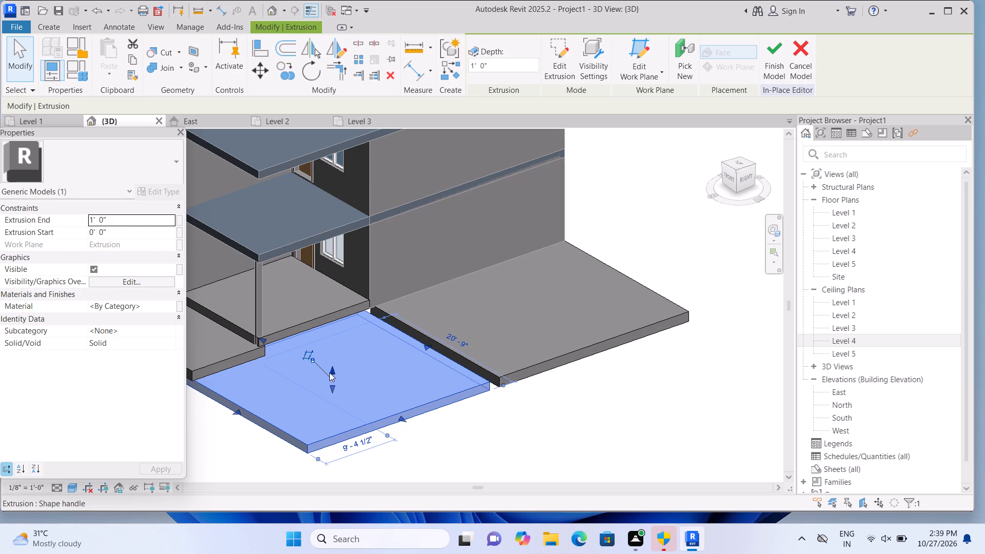
{"action": "left_click", "coordinate": [331, 369]}
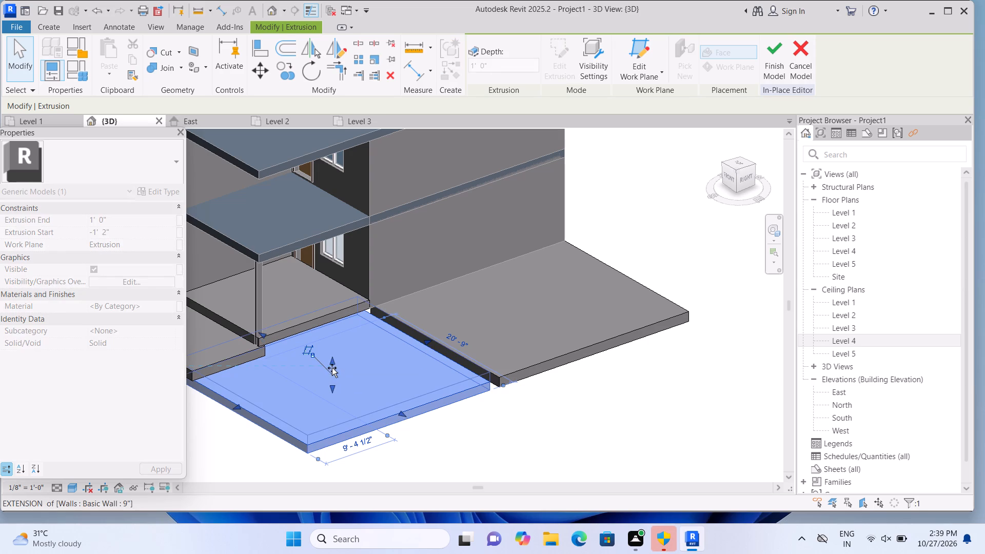
{"action": "double_click", "coordinate": [457, 443]}
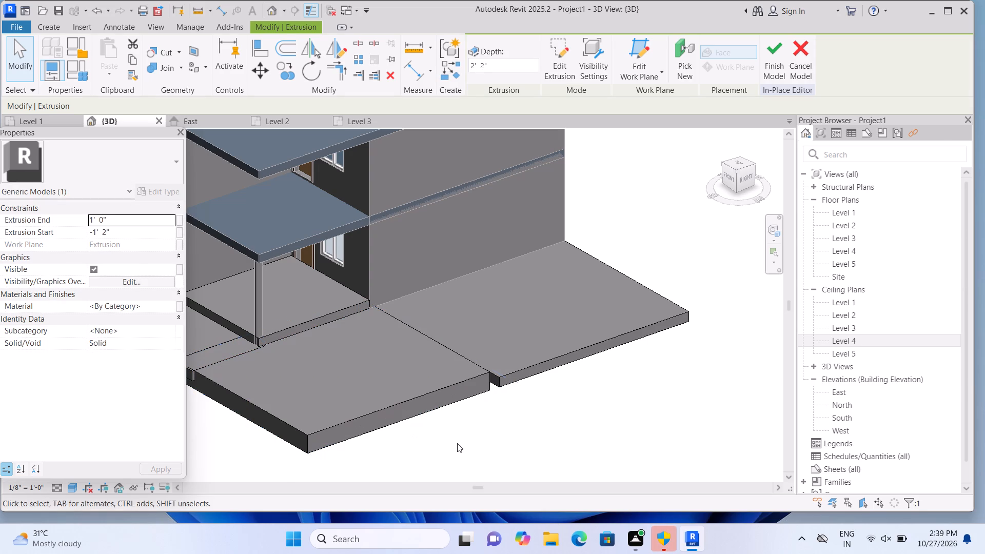
Extend the end edge of the slab along the solid wall slightly into the porch-side slab.
{"action": "double_click", "coordinate": [564, 356]}
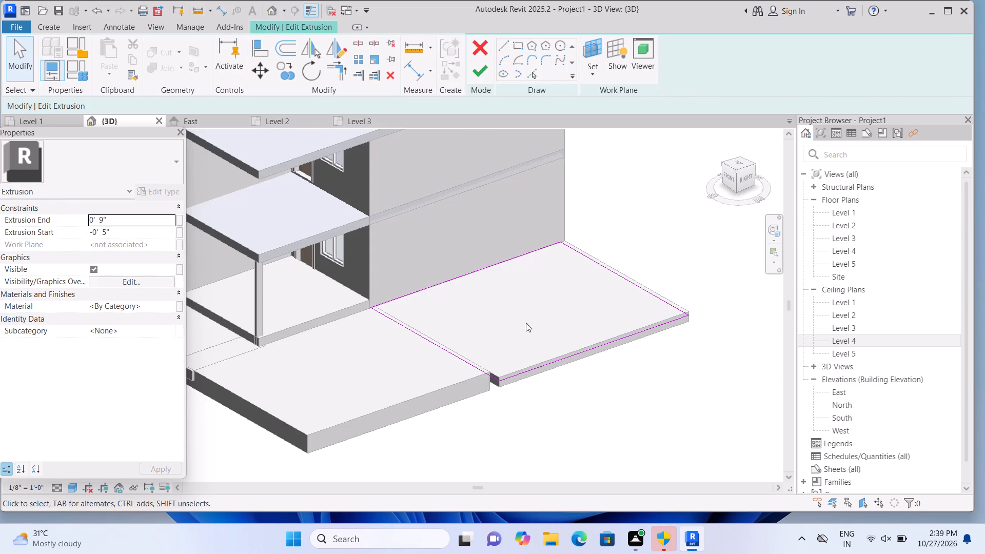
{"action": "left_click", "coordinate": [482, 71]}
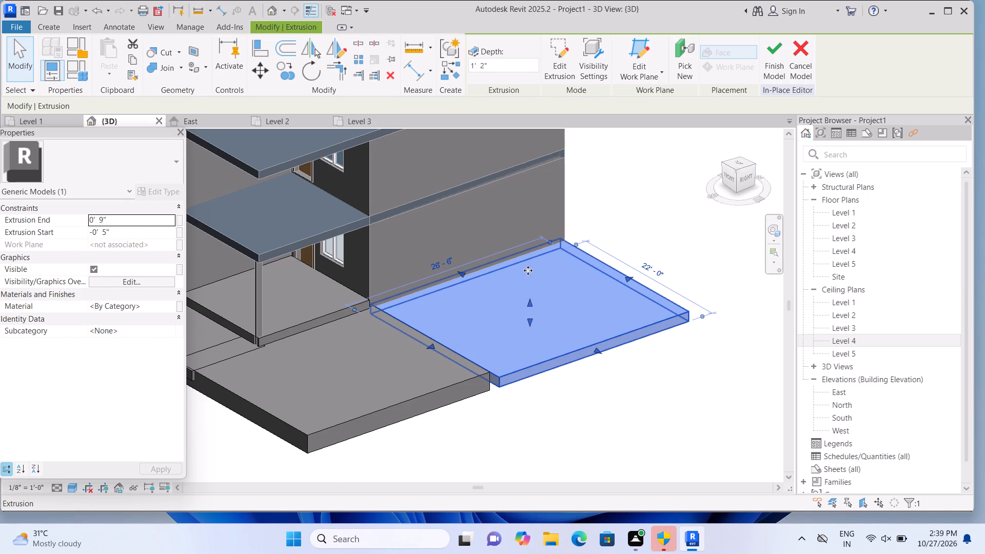
{"action": "scroll", "coordinate": [526, 273], "scroll_direction": "up", "scroll_amount": 2}
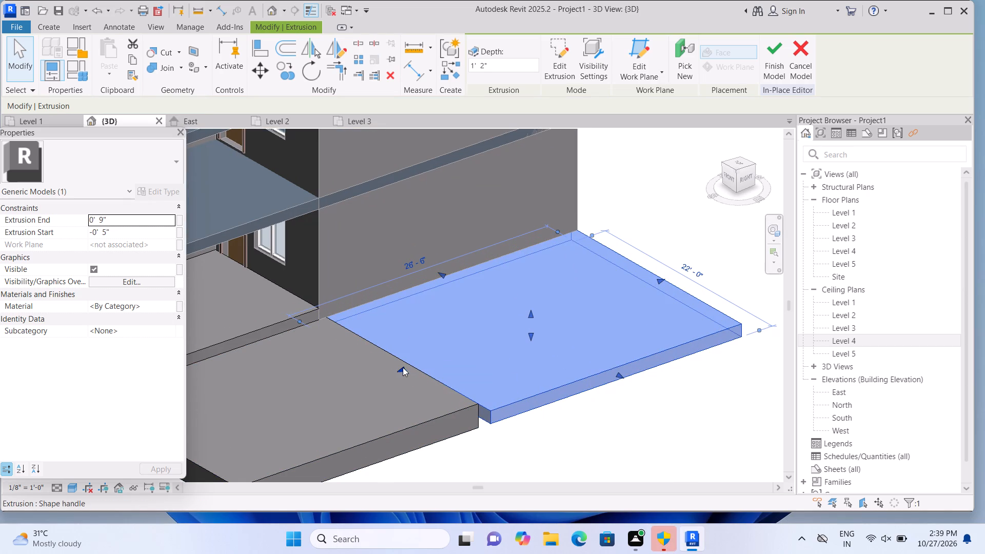
{"action": "left_click_drag", "start_coordinate": [403, 367], "coordinate": [397, 368]}
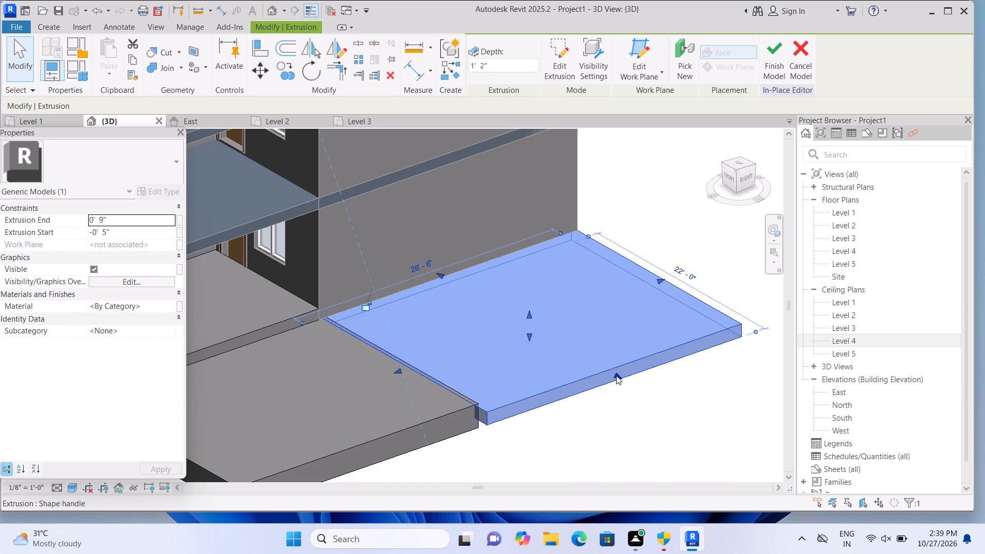
Pull in the outer edge of the solid-wall slab and readjust it in line with the porch-side slab's outer corner.
{"action": "left_click_drag", "start_coordinate": [616, 375], "coordinate": [594, 368]}
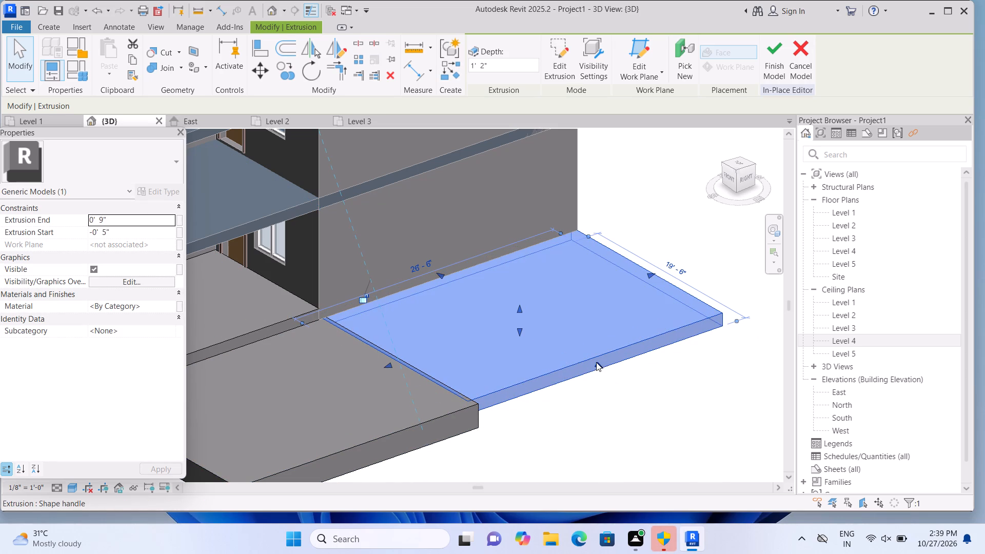
{"action": "left_click_drag", "start_coordinate": [596, 362], "coordinate": [604, 372]}
{"action": "left_click", "coordinate": [604, 372]}
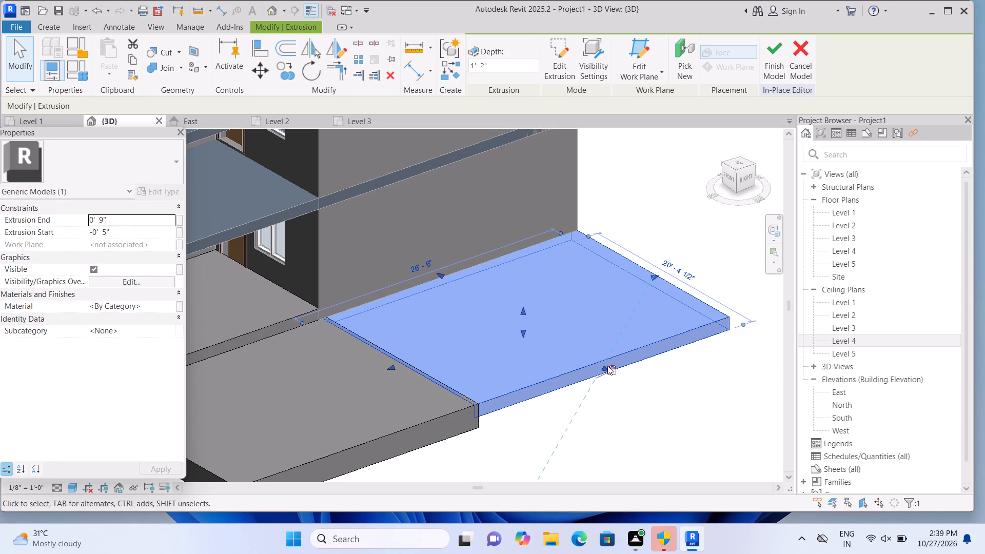
{"action": "double_click", "coordinate": [608, 403]}
{"action": "left_click", "coordinate": [600, 348]}
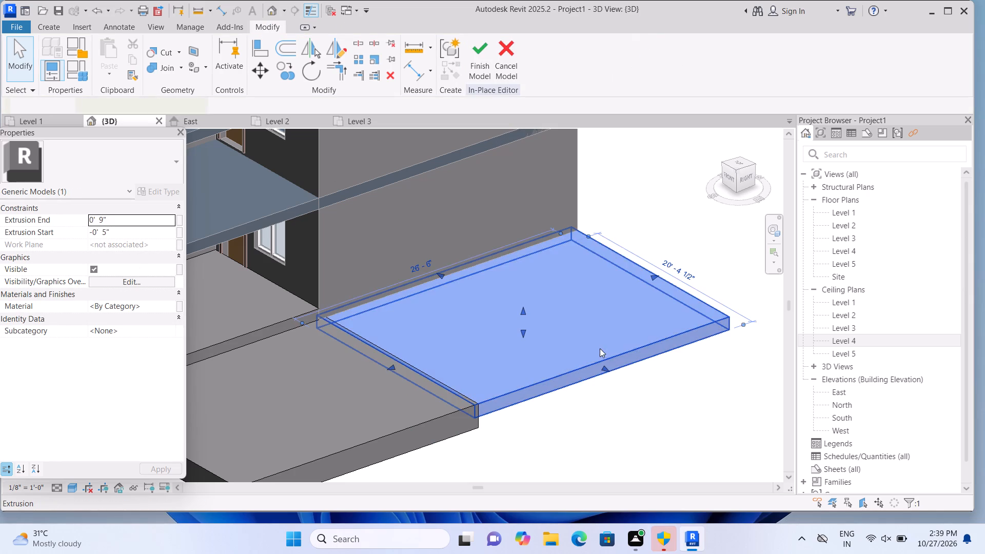
{"action": "left_click_drag", "start_coordinate": [603, 367], "coordinate": [610, 377]}
{"action": "left_click_drag", "start_coordinate": [610, 377], "coordinate": [605, 375]}
{"action": "double_click", "coordinate": [617, 426]}
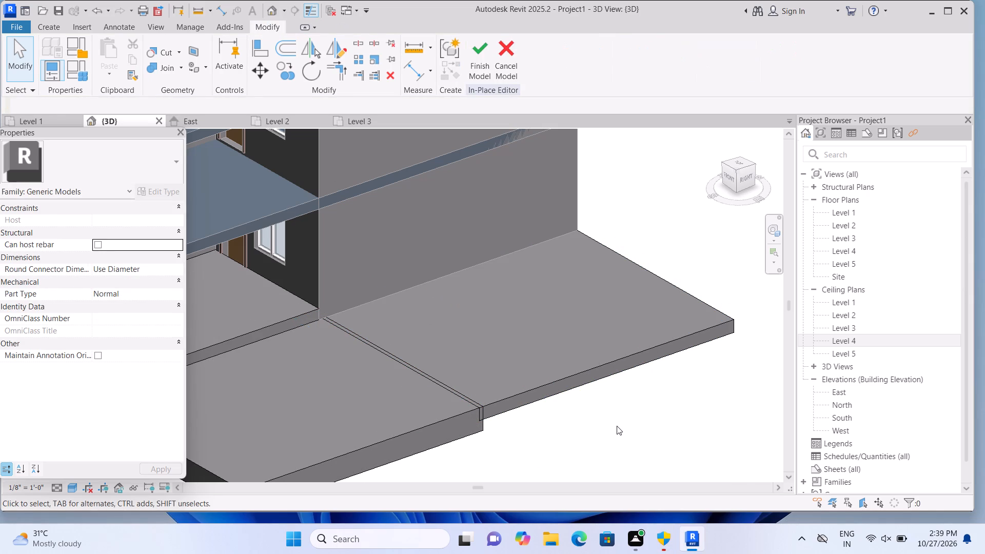
Join the porch-side base slab to the front base slab with Join Geometry.
{"action": "scroll", "coordinate": [617, 426], "scroll_direction": "down", "scroll_amount": 2}
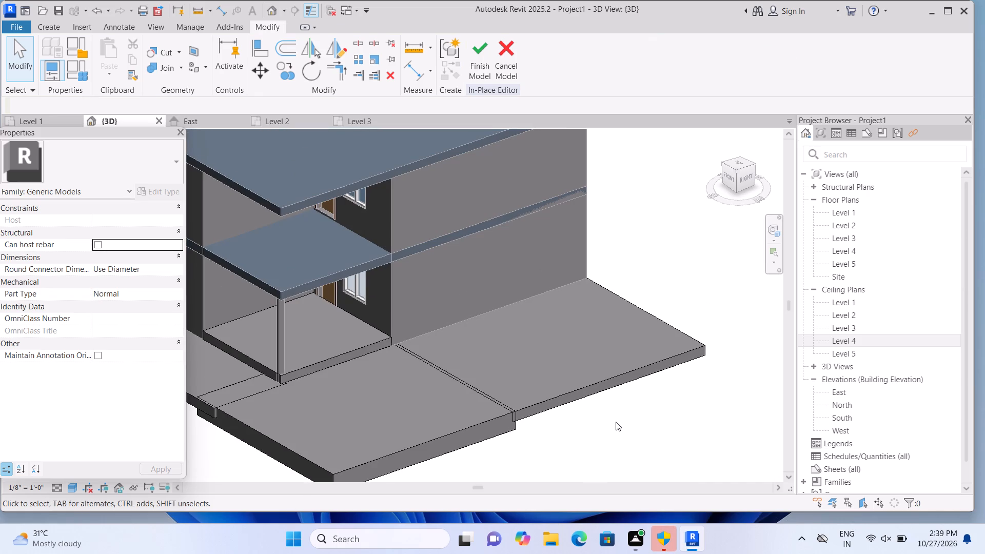
{"action": "middle_click_drag", "start_coordinate": [568, 443], "coordinate": [600, 426], "text": "shift"}
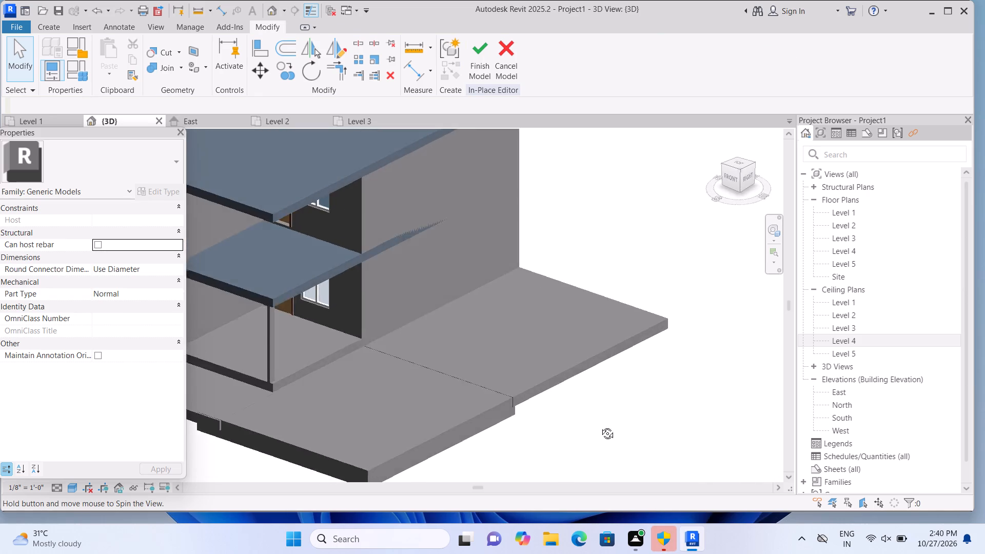
{"action": "middle_click_drag", "start_coordinate": [600, 426], "coordinate": [620, 400], "text": "shift"}
{"action": "middle_click", "coordinate": [620, 400], "text": "shift"}
{"action": "scroll", "coordinate": [620, 400], "scroll_direction": "down", "scroll_amount": 3}
{"action": "scroll", "coordinate": [290, 440], "scroll_direction": "up", "scroll_amount": 1}
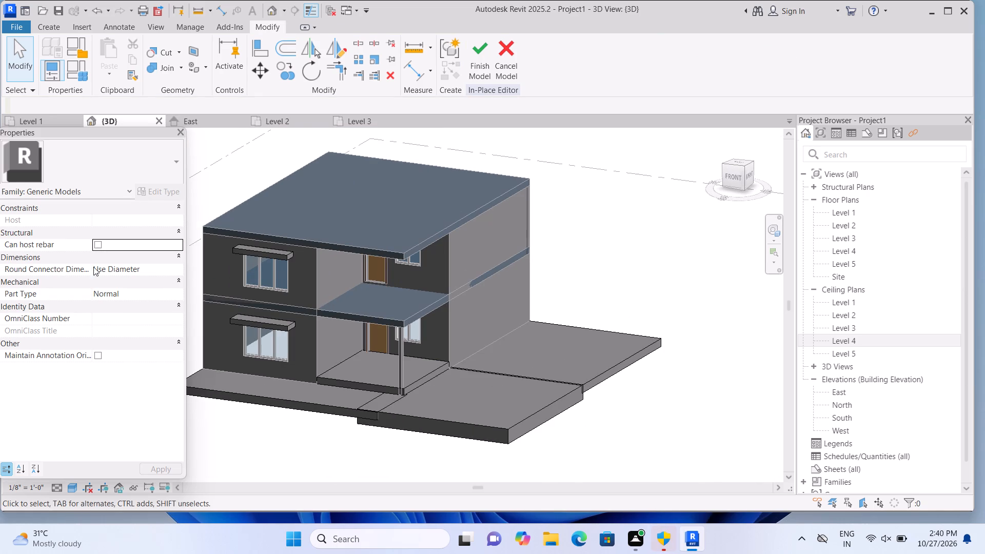
{"action": "left_click", "coordinate": [179, 71]}
{"action": "left_click", "coordinate": [197, 95]}
{"action": "left_click", "coordinate": [540, 421]}
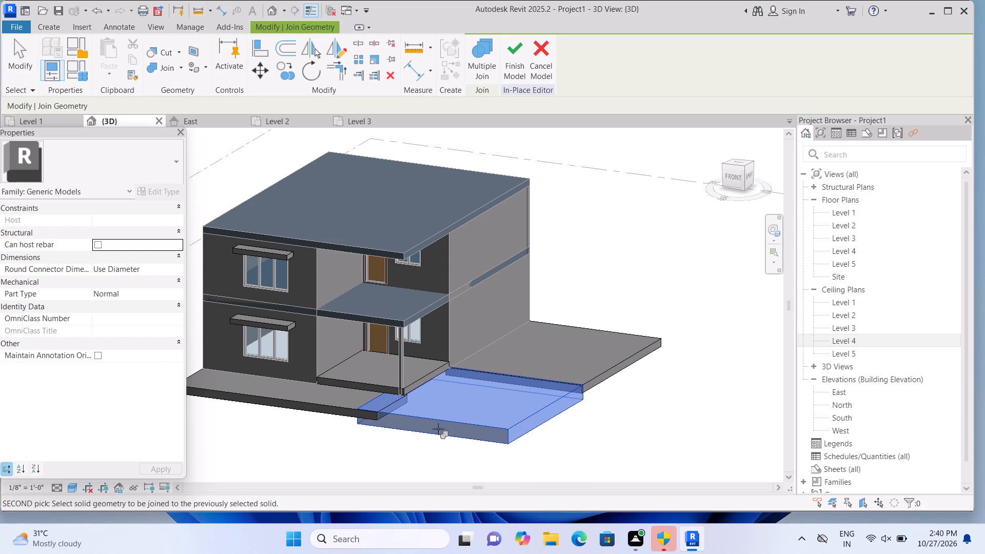
{"action": "left_click", "coordinate": [341, 410]}
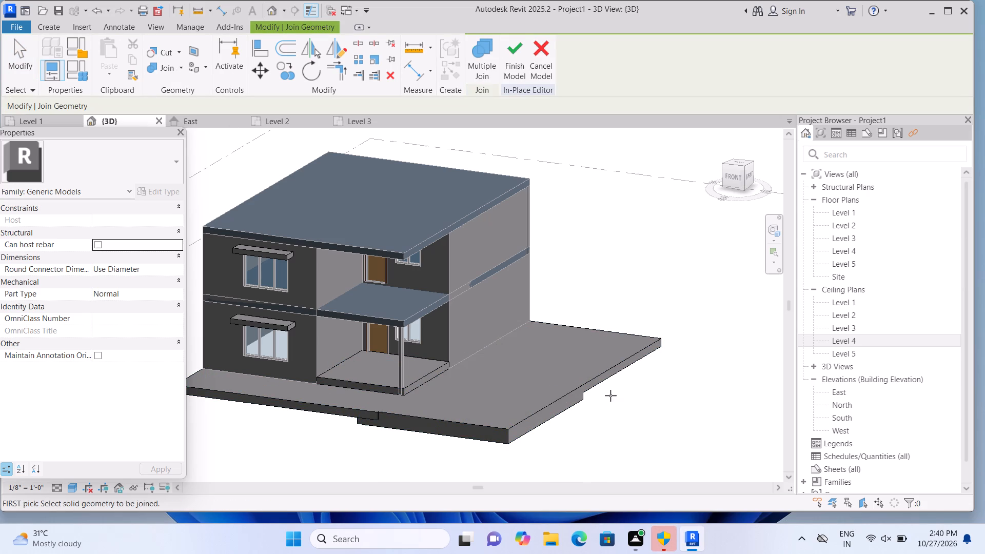
{"action": "left_click", "coordinate": [613, 369]}
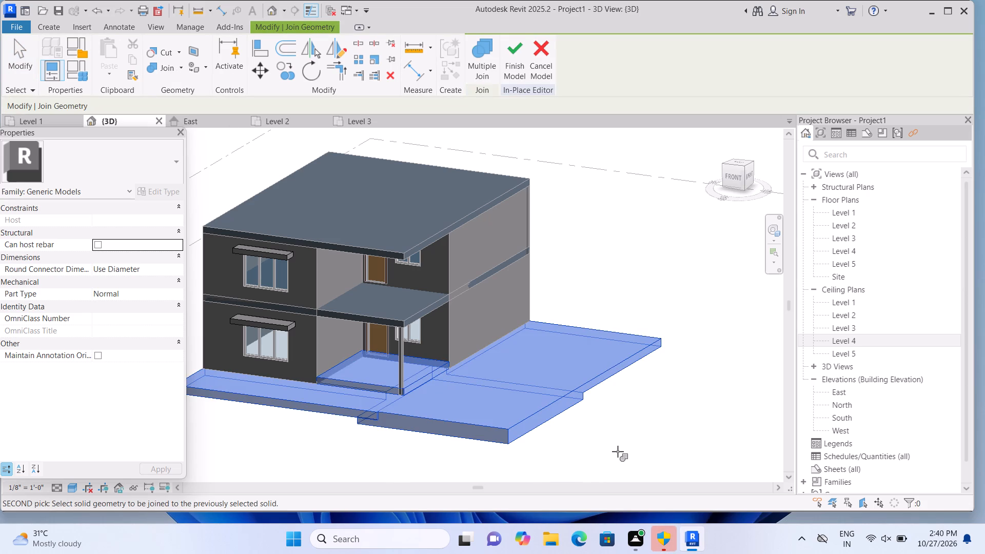
{"action": "left_click", "coordinate": [618, 451]}
{"action": "scroll", "coordinate": [629, 448], "scroll_direction": "down", "scroll_amount": 2}
{"action": "scroll", "coordinate": [494, 458], "scroll_direction": "up", "scroll_amount": 2}
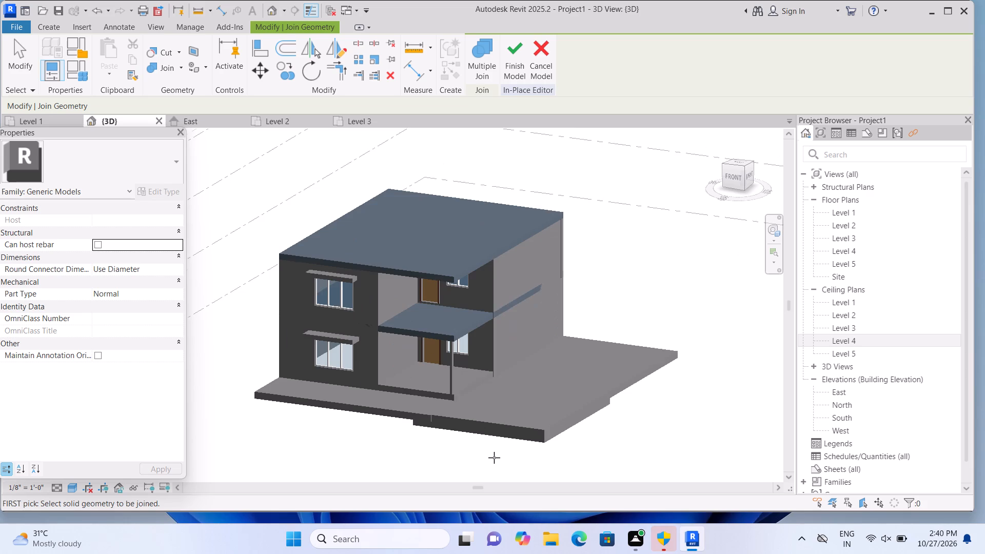
Start a new extrusion and pick the front wall's face beside the upper window as its work plane.
{"action": "middle_click_drag", "start_coordinate": [335, 465], "coordinate": [366, 478]}
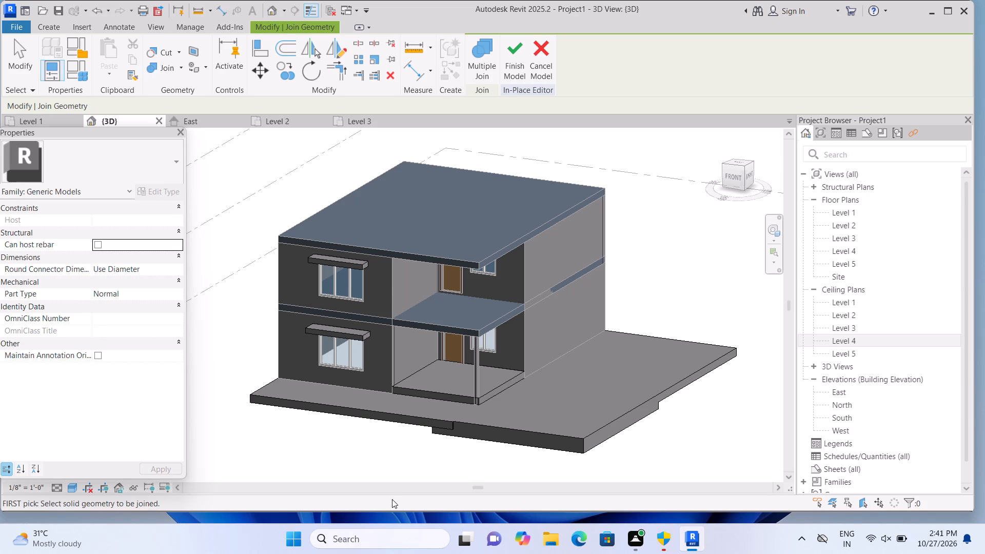
{"action": "middle_click", "coordinate": [379, 471], "text": "shift"}
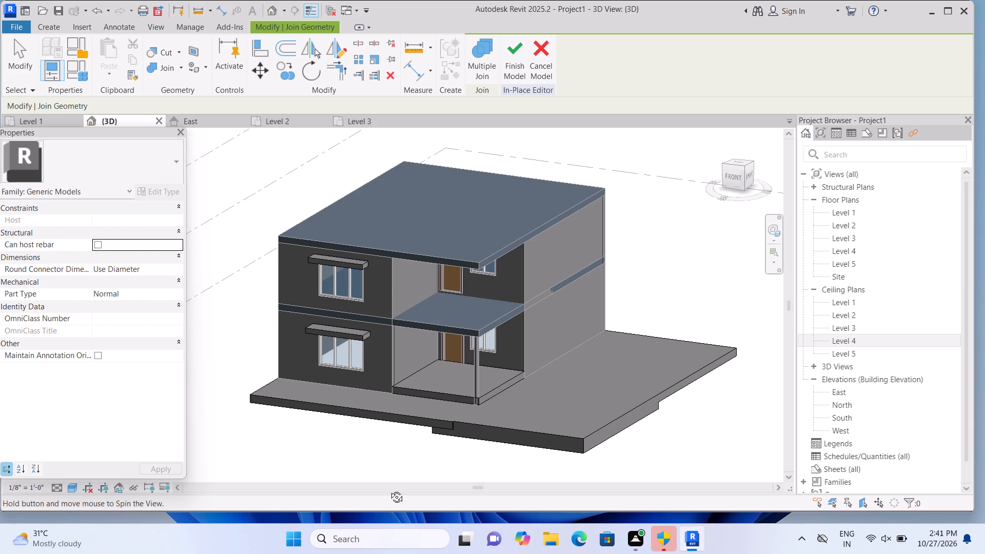
{"action": "middle_click_drag", "start_coordinate": [399, 459], "coordinate": [391, 454], "text": "shift"}
{"action": "middle_click", "coordinate": [391, 454], "text": "shift"}
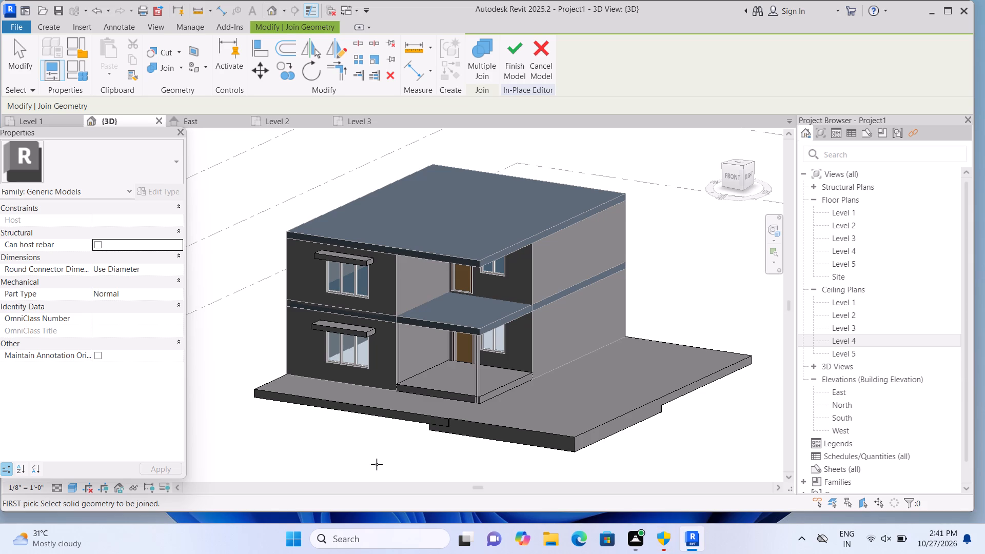
{"action": "middle_click_drag", "start_coordinate": [377, 464], "coordinate": [389, 427], "text": "shift"}
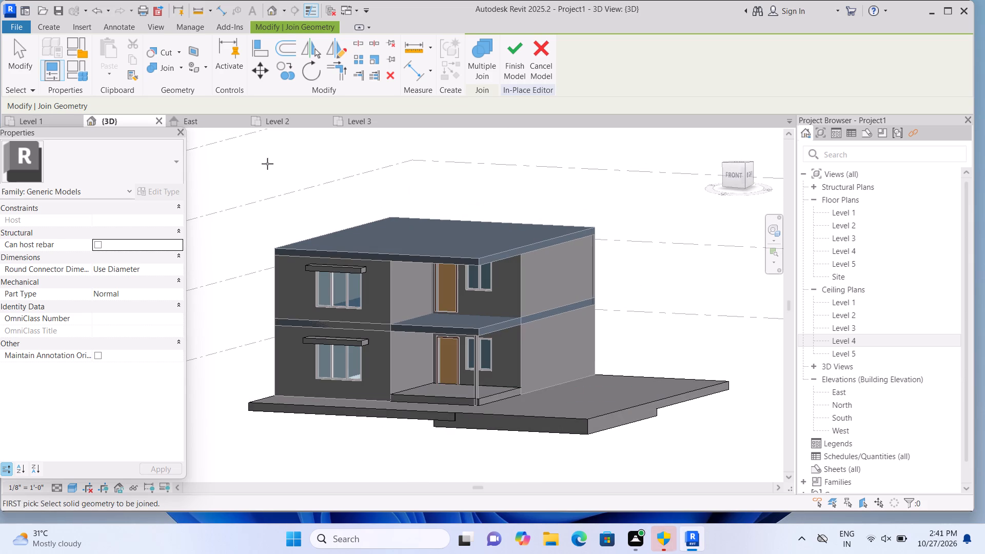
{"action": "scroll", "coordinate": [306, 253], "scroll_direction": "up", "scroll_amount": 2}
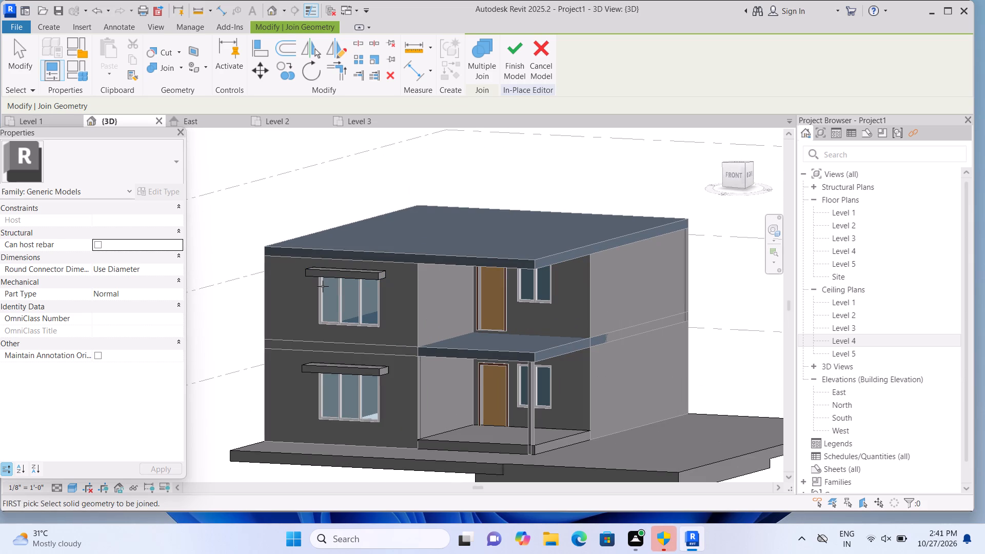
{"action": "scroll", "coordinate": [323, 286], "scroll_direction": "up", "scroll_amount": 1}
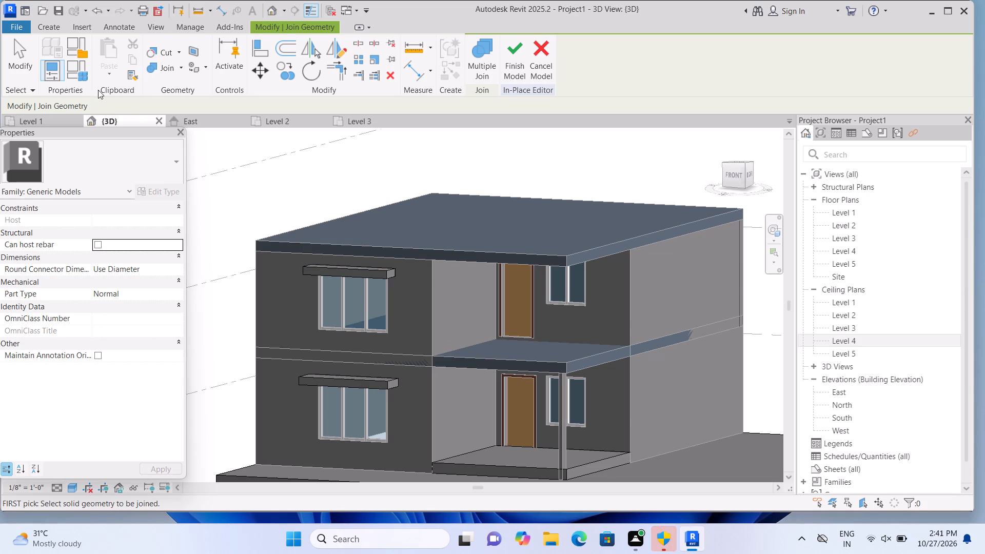
{"action": "left_click", "coordinate": [60, 24]}
{"action": "left_click", "coordinate": [116, 61]}
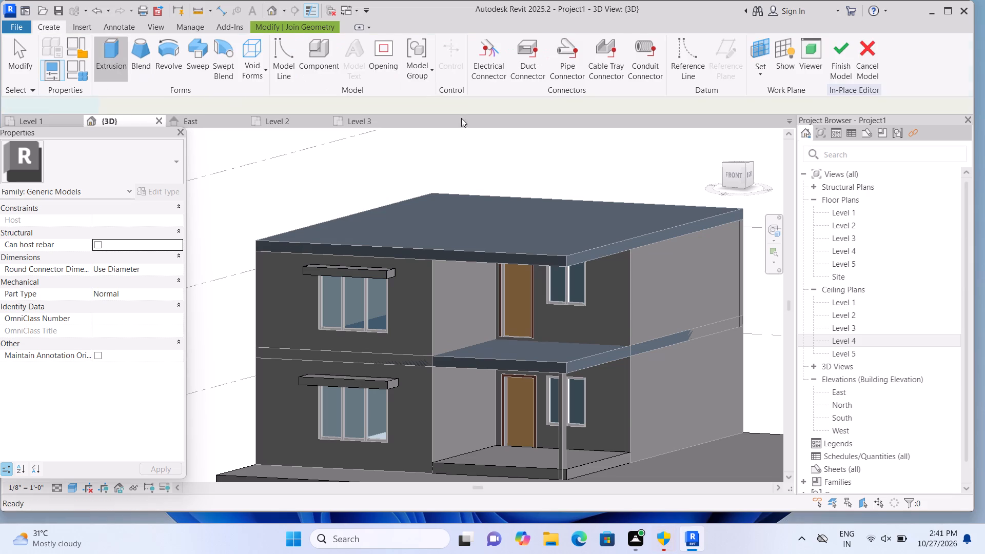
{"action": "left_click", "coordinate": [672, 72]}
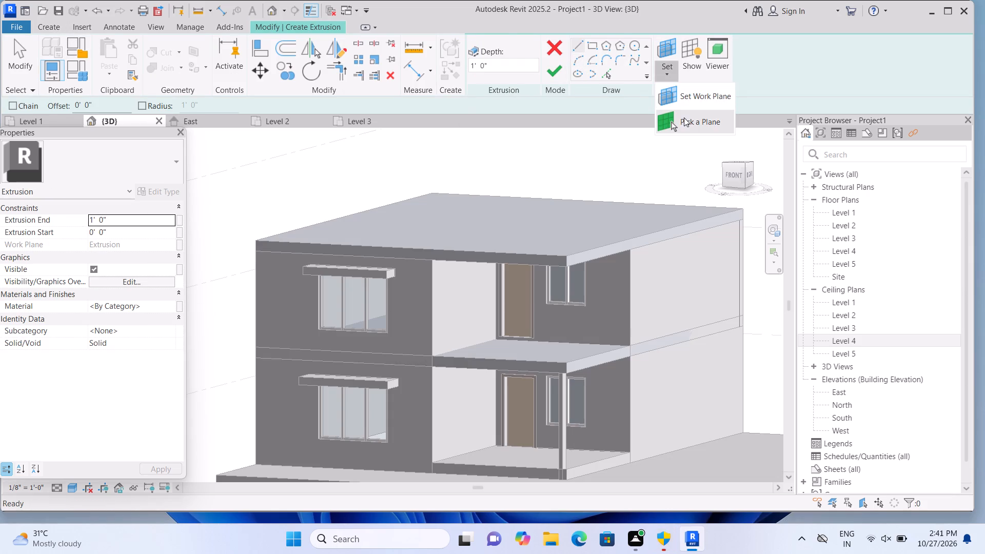
{"action": "left_click", "coordinate": [684, 117]}
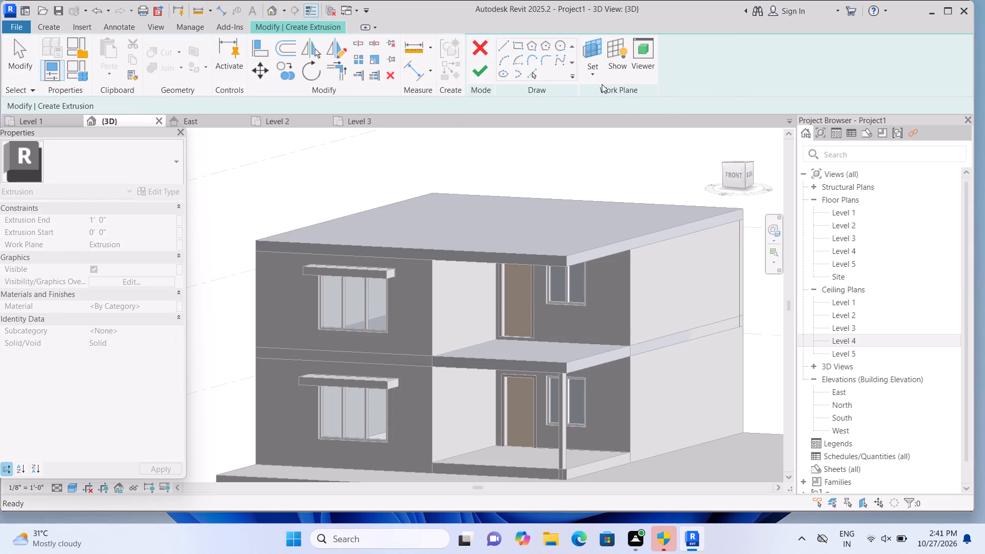
{"action": "left_click", "coordinate": [596, 77]}
{"action": "left_click", "coordinate": [602, 122]}
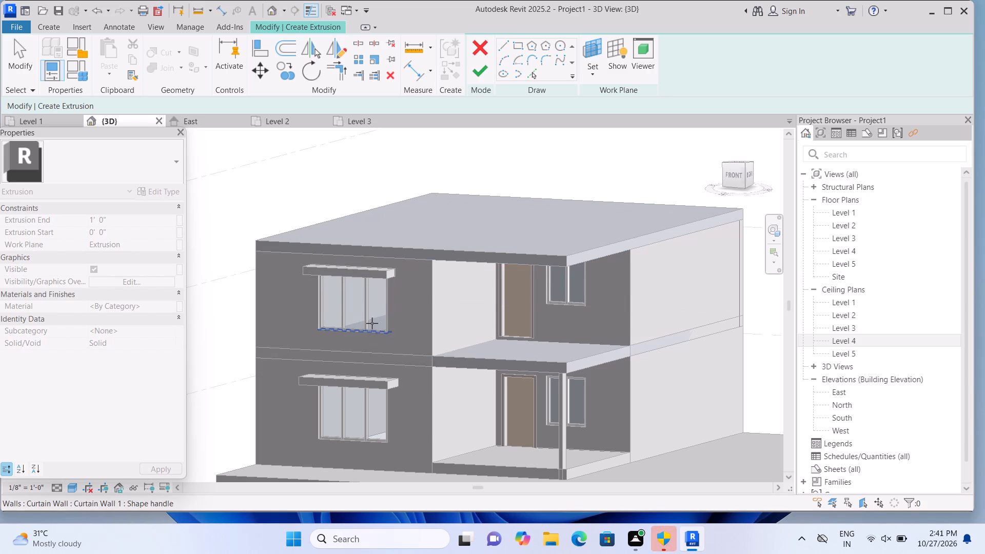
{"action": "left_click", "coordinate": [289, 298]}
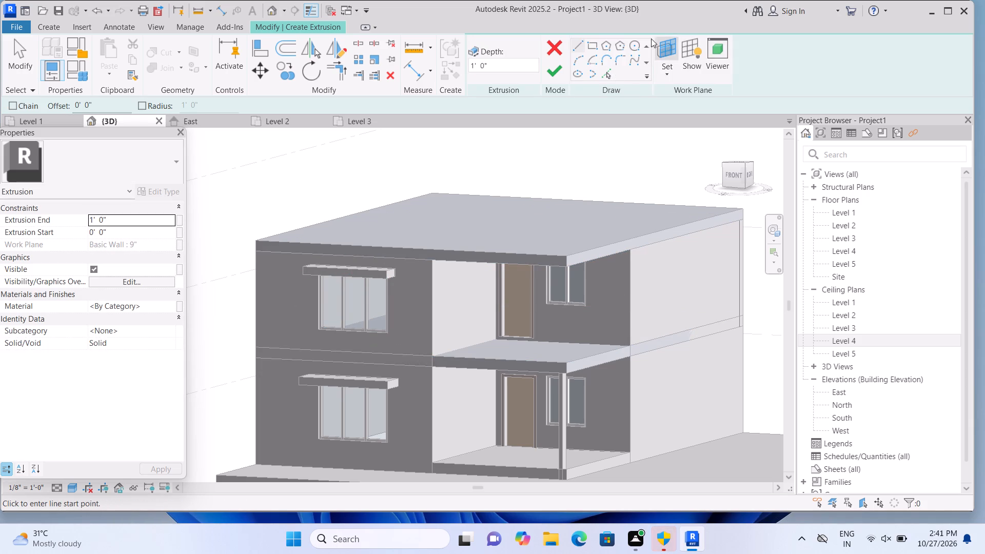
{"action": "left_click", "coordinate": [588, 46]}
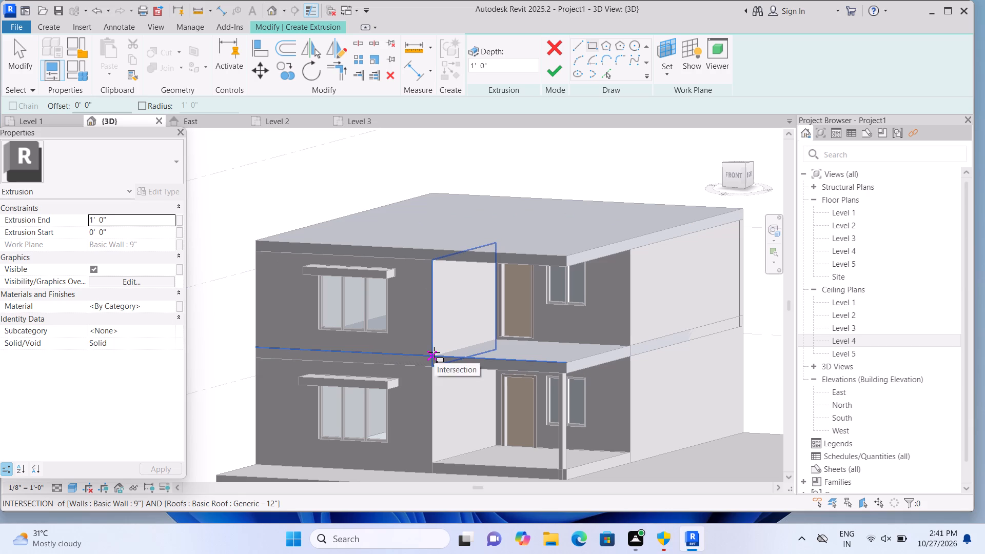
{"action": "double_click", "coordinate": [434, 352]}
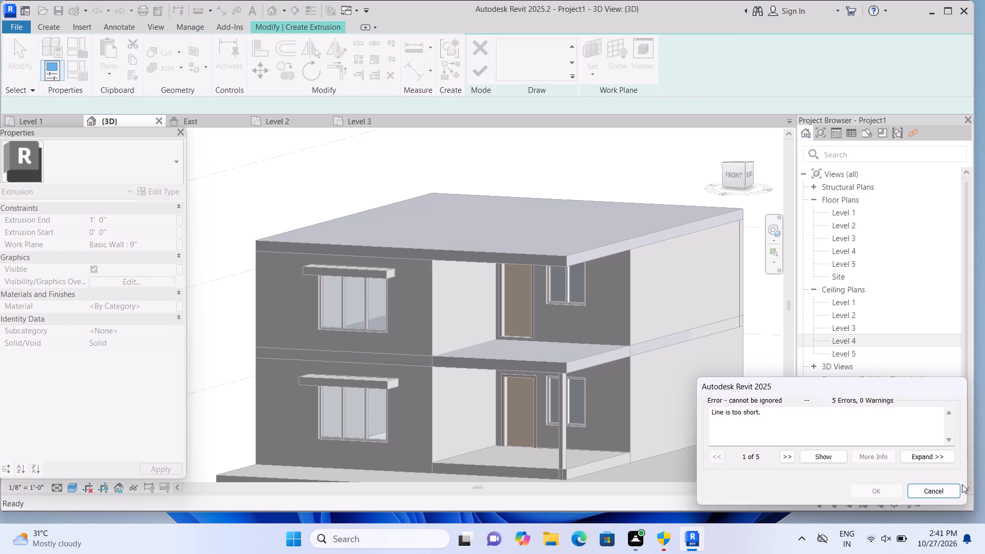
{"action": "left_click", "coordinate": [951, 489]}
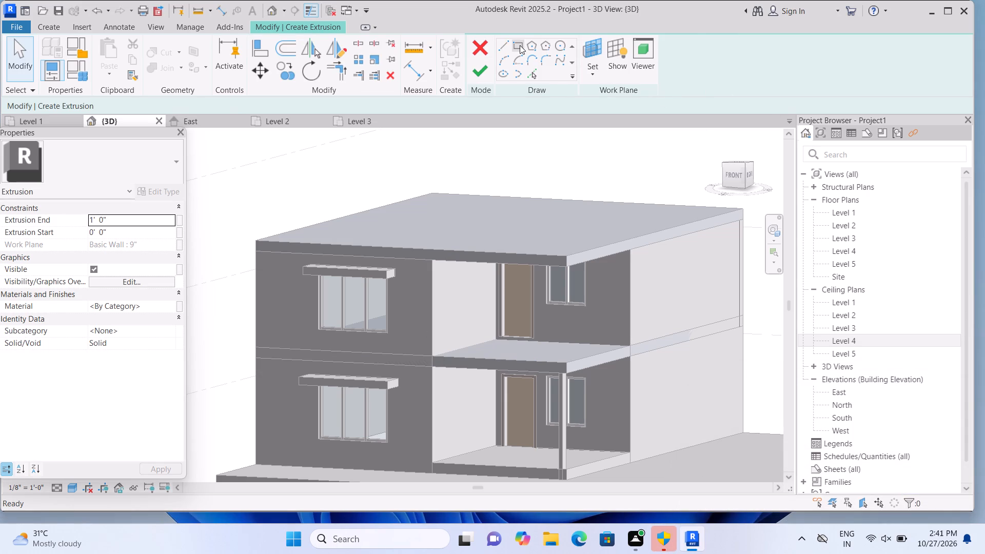
Sketch a rectangle about 3' 4 1/2" wide from the roof underside beside the upper window to the wall's end at the floor slab, and finish the extrusion.
{"action": "left_click", "coordinate": [520, 45]}
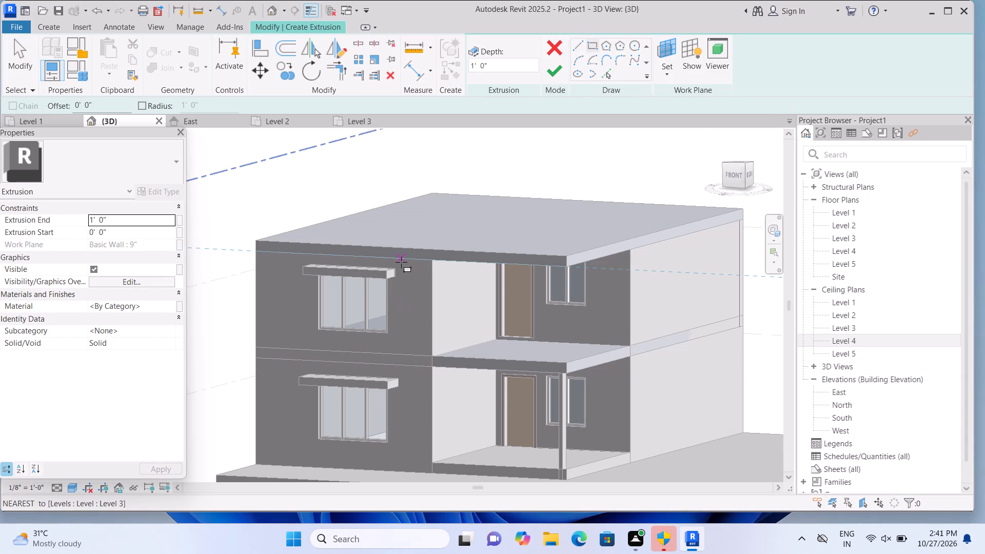
{"action": "left_click", "coordinate": [395, 260]}
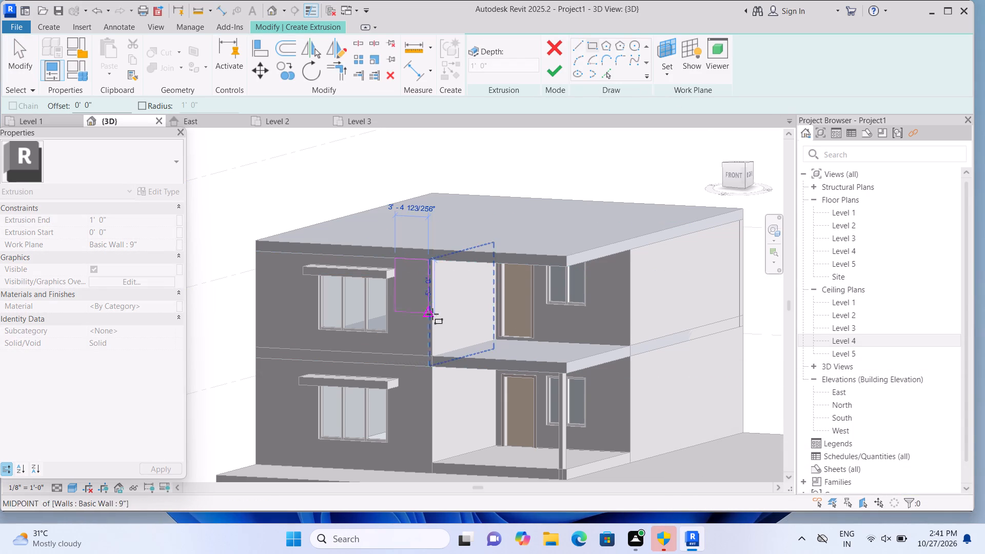
{"action": "scroll", "coordinate": [428, 361], "scroll_direction": "up", "scroll_amount": 3}
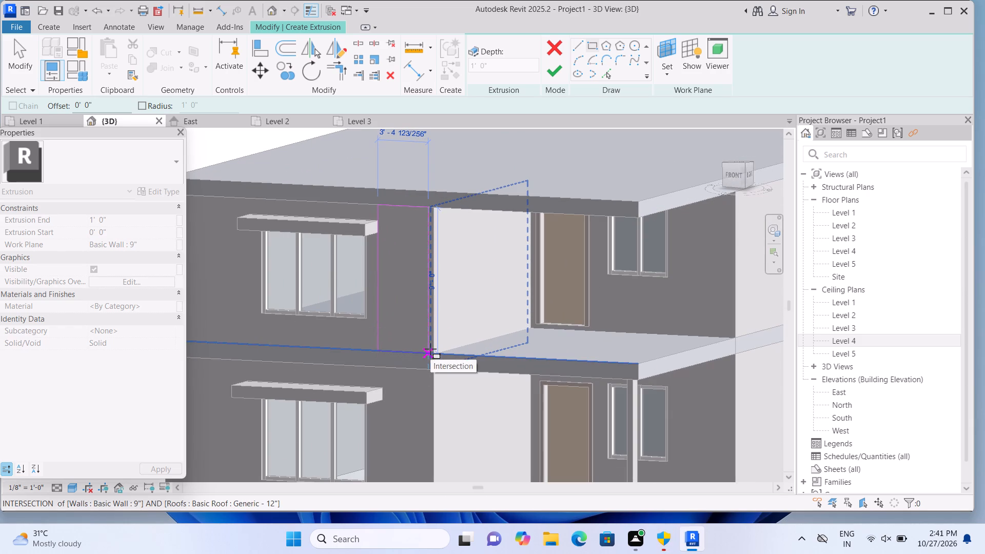
{"action": "double_click", "coordinate": [434, 351]}
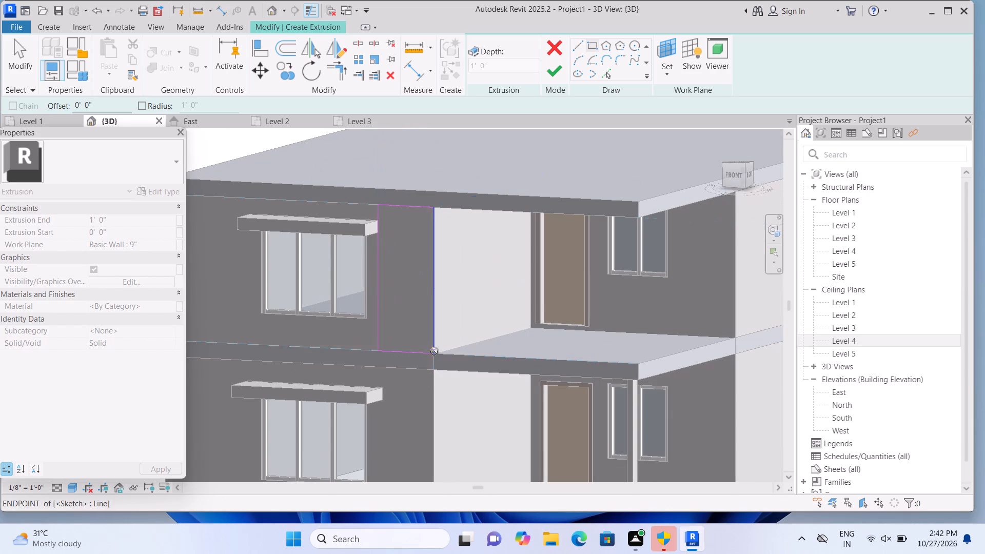
{"action": "key", "text": "Escape"}
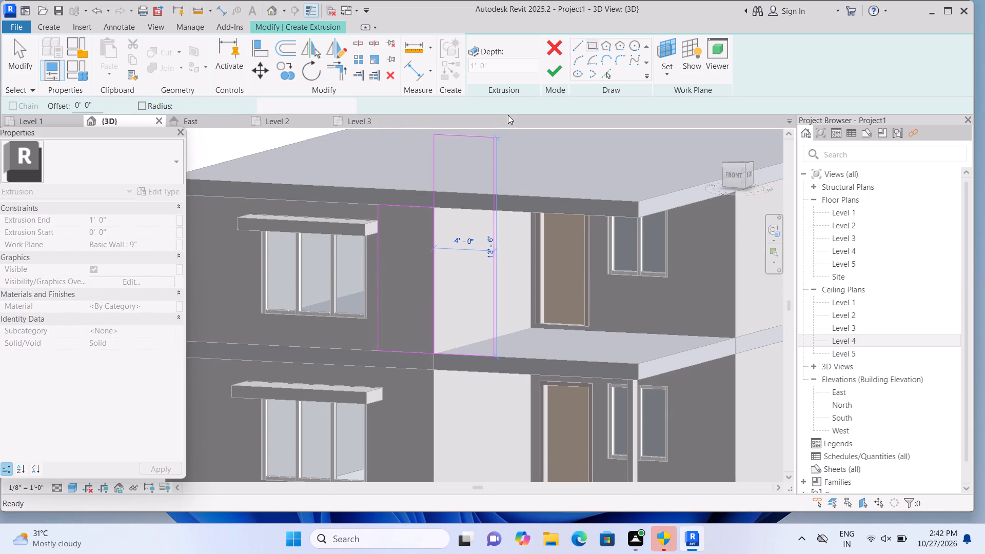
{"action": "left_click", "coordinate": [560, 71]}
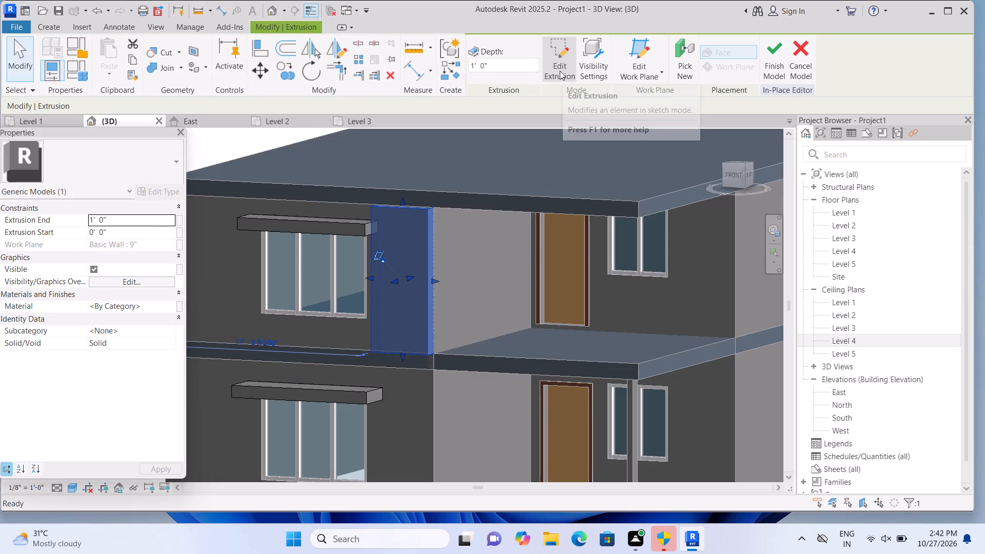
Set the Extrusion End of the panel beside the upper window to 2".
{"action": "left_click", "coordinate": [117, 216]}
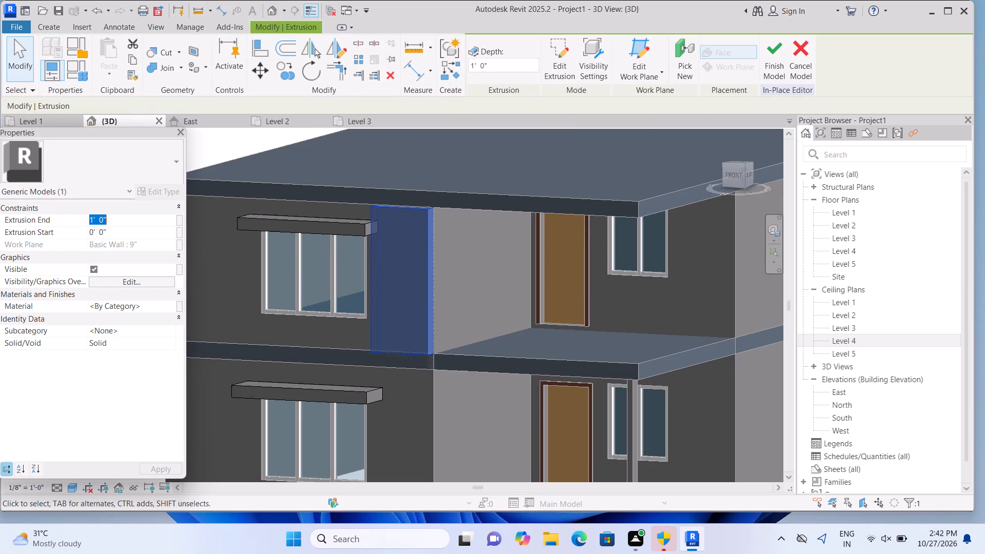
{"action": "key", "text": "BackSpace"}
{"action": "type", "text": "2\""}
{"action": "key", "text": "Return"}
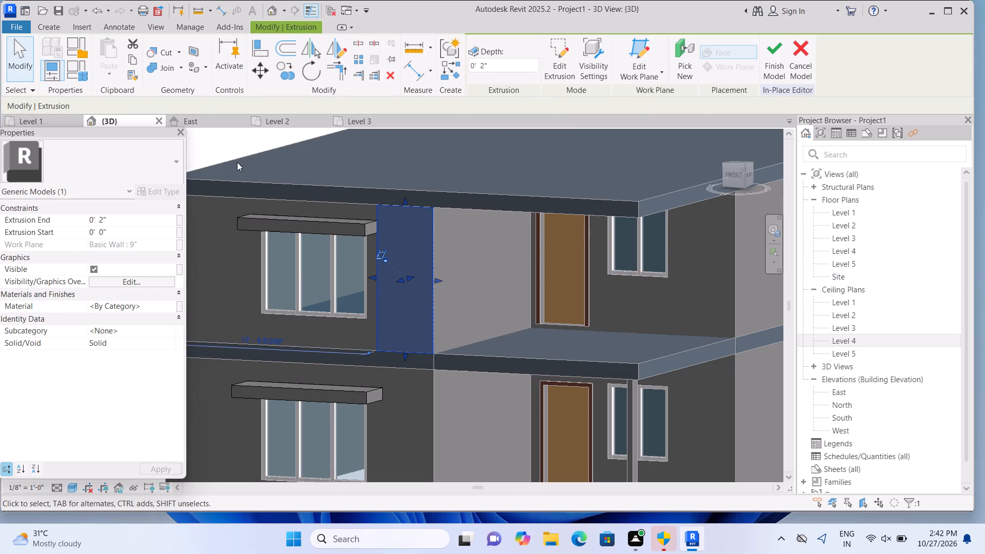
{"action": "left_click", "coordinate": [226, 144]}
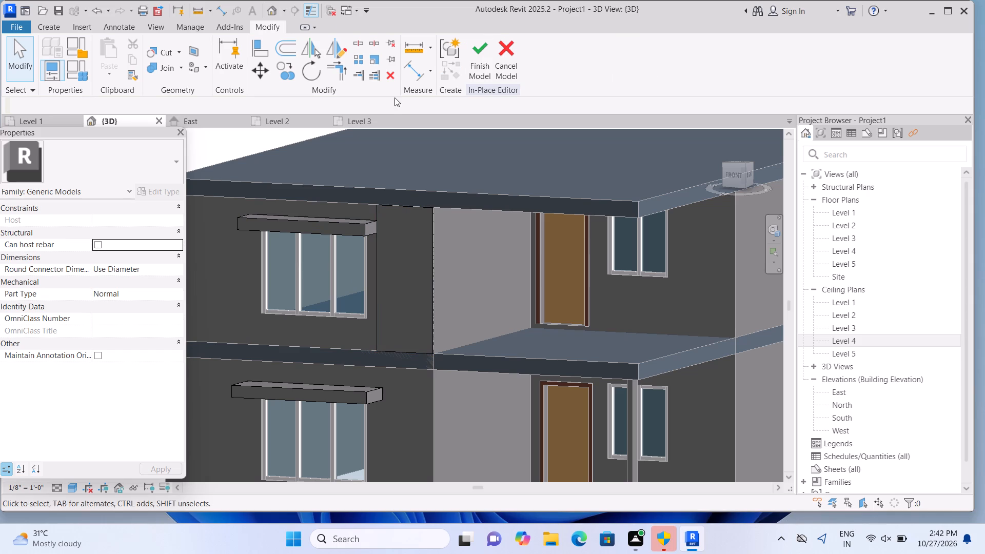
On the new panel's face, extrude a rectangle about 9" by 7' 3" between the upper window's edge and the panel's lower corner.
{"action": "left_click", "coordinate": [43, 33]}
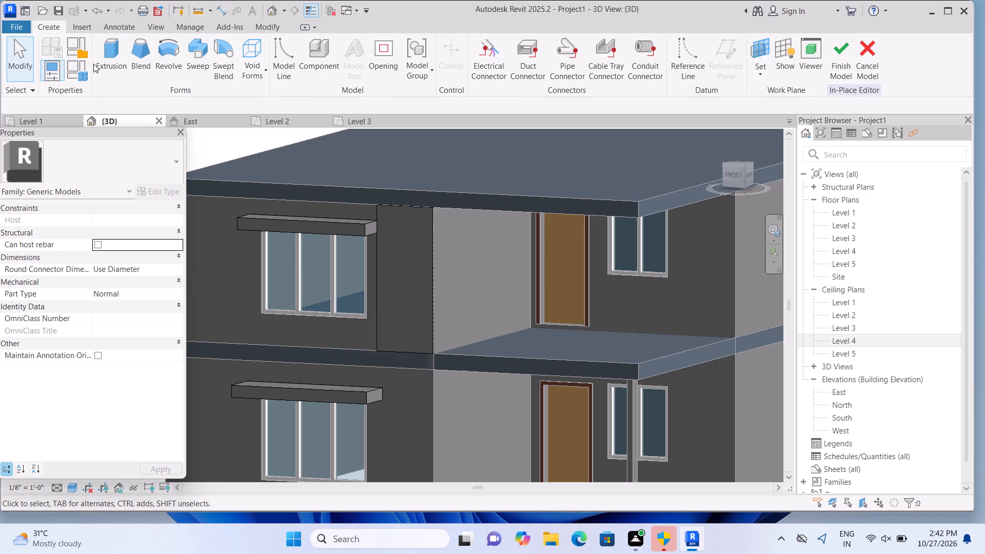
{"action": "left_click", "coordinate": [111, 66]}
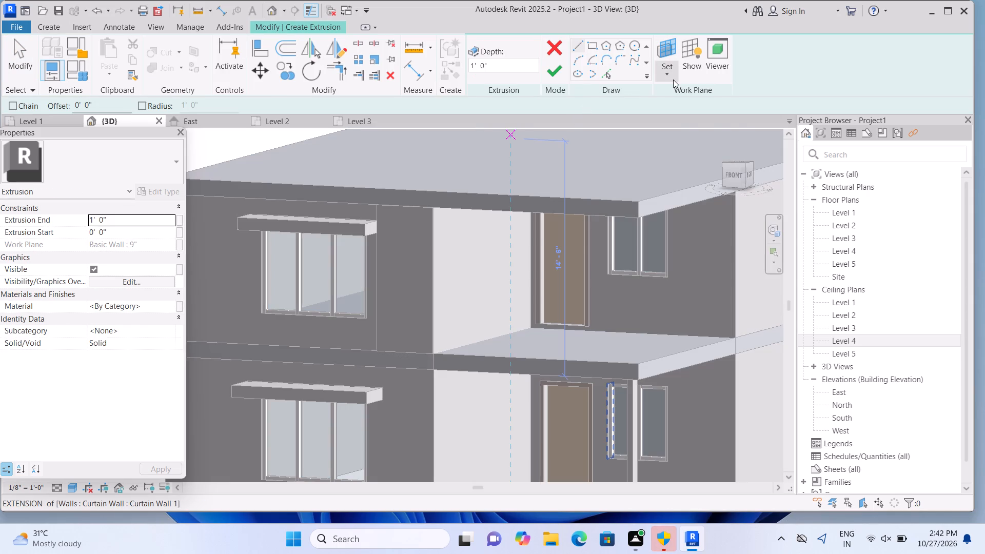
{"action": "left_click", "coordinate": [673, 80]}
{"action": "left_click", "coordinate": [682, 118]}
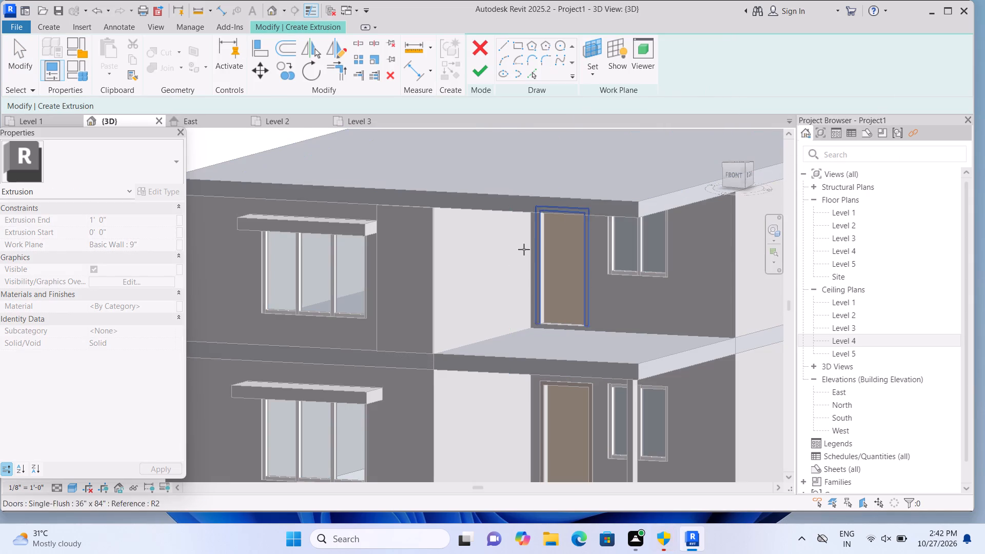
{"action": "left_click", "coordinate": [386, 303]}
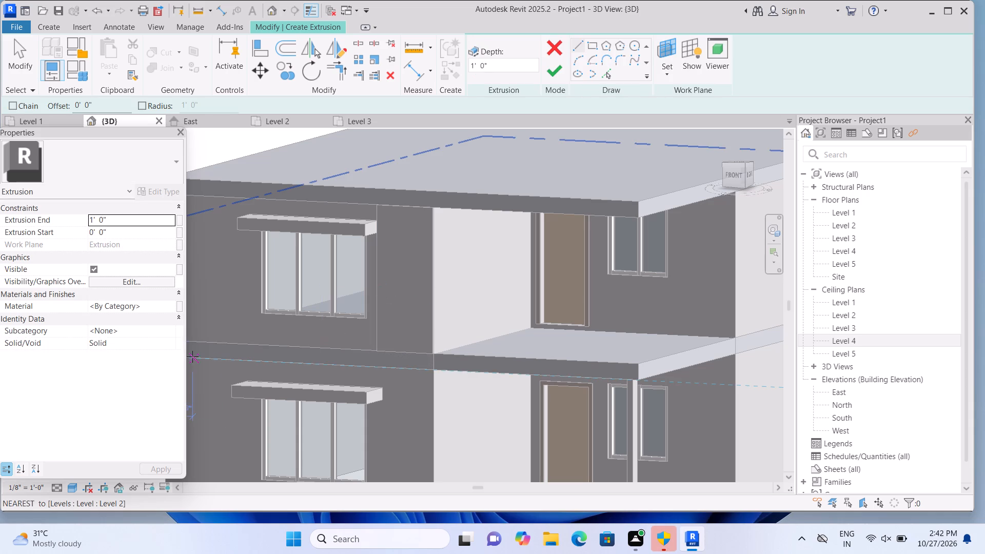
{"action": "middle_click_drag", "start_coordinate": [173, 348], "coordinate": [210, 379], "text": "shift"}
{"action": "middle_click_drag", "start_coordinate": [208, 371], "coordinate": [292, 414], "text": "shift"}
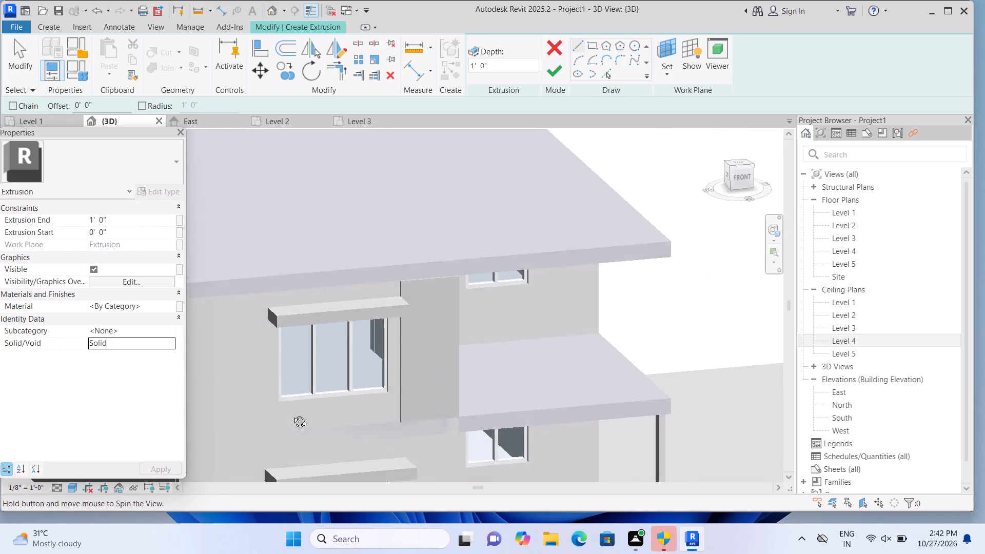
{"action": "middle_click_drag", "start_coordinate": [292, 414], "coordinate": [312, 420], "text": "shift"}
{"action": "middle_click_drag", "start_coordinate": [327, 449], "coordinate": [316, 388], "text": "shift"}
{"action": "middle_click", "coordinate": [316, 388]}
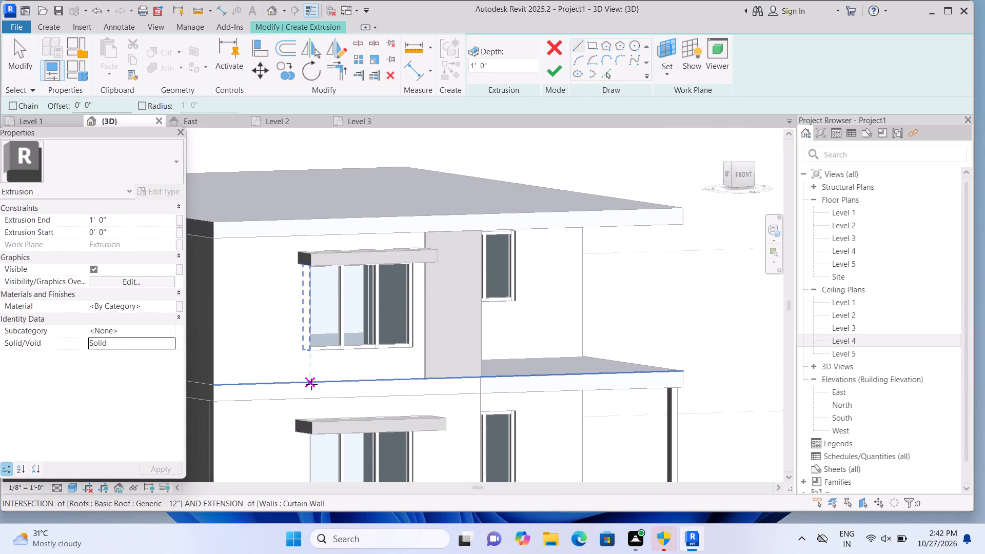
{"action": "middle_click_drag", "start_coordinate": [307, 384], "coordinate": [301, 344], "text": "shift"}
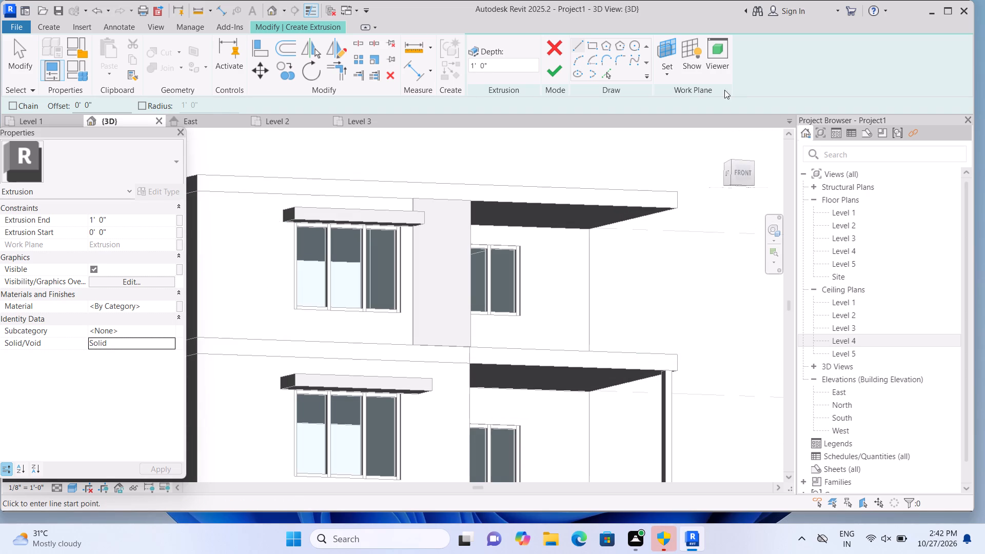
{"action": "left_click", "coordinate": [596, 43]}
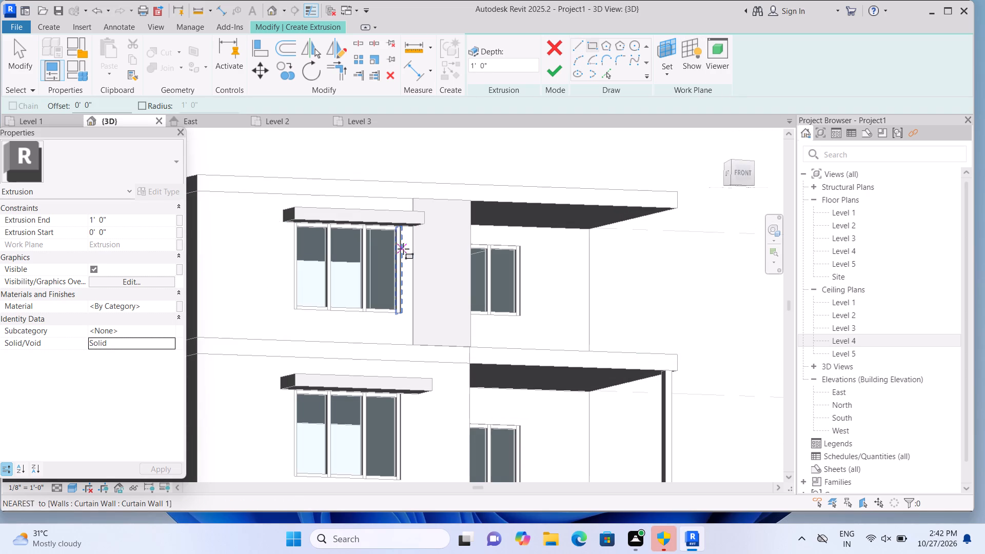
{"action": "left_click", "coordinate": [402, 225]}
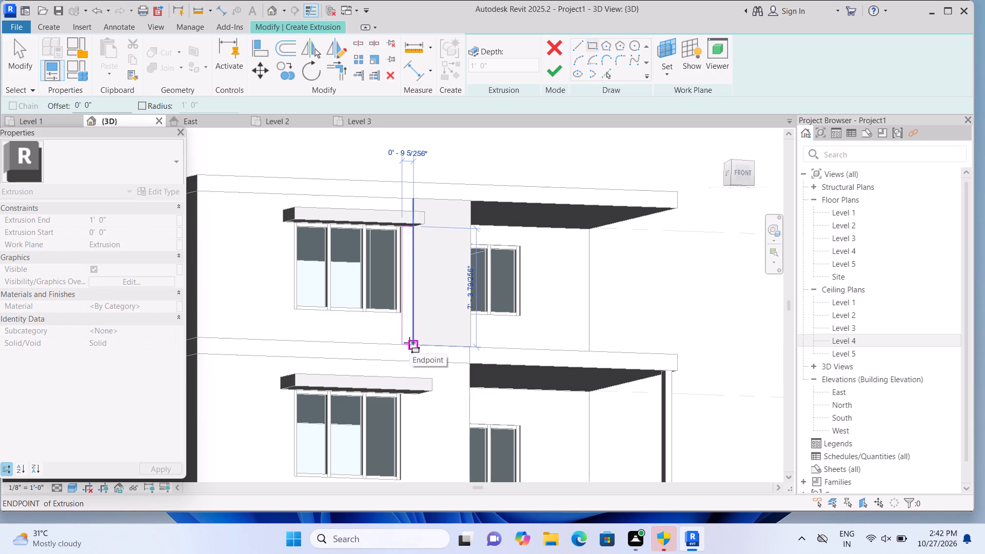
{"action": "left_click", "coordinate": [409, 343]}
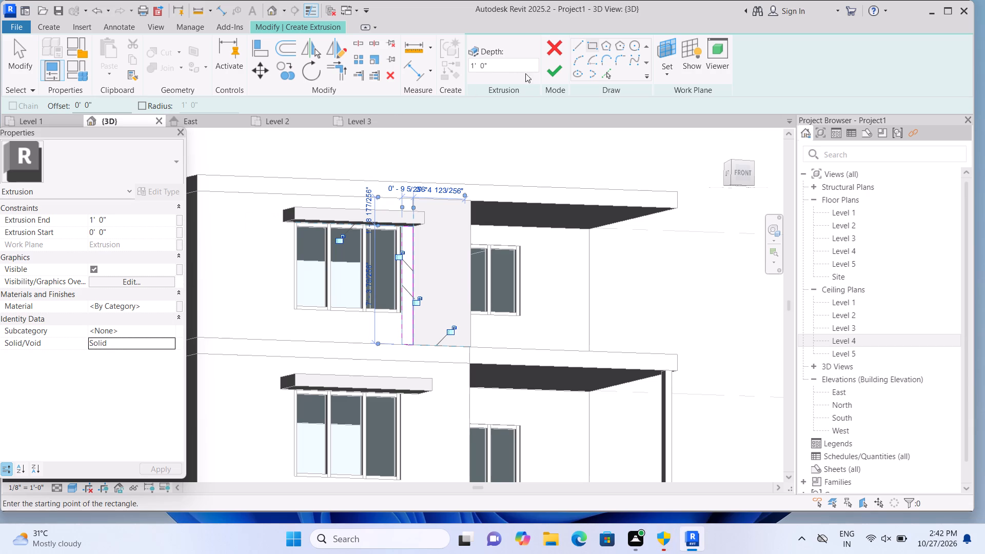
{"action": "left_click", "coordinate": [543, 73]}
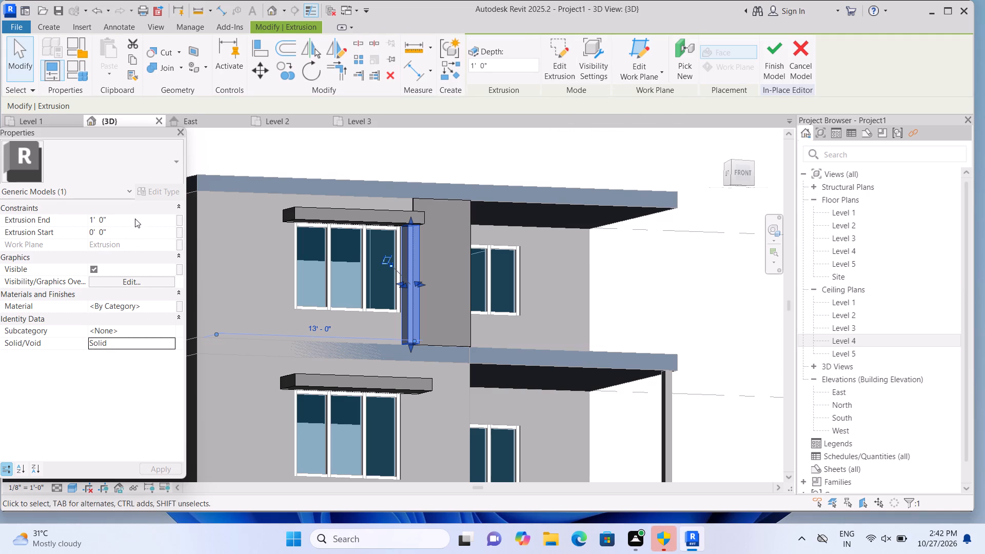
Set the Extrusion End of the narrow strip beside the upper window to 2".
{"action": "left_click", "coordinate": [135, 219]}
{"action": "key", "text": "BackSpace"}
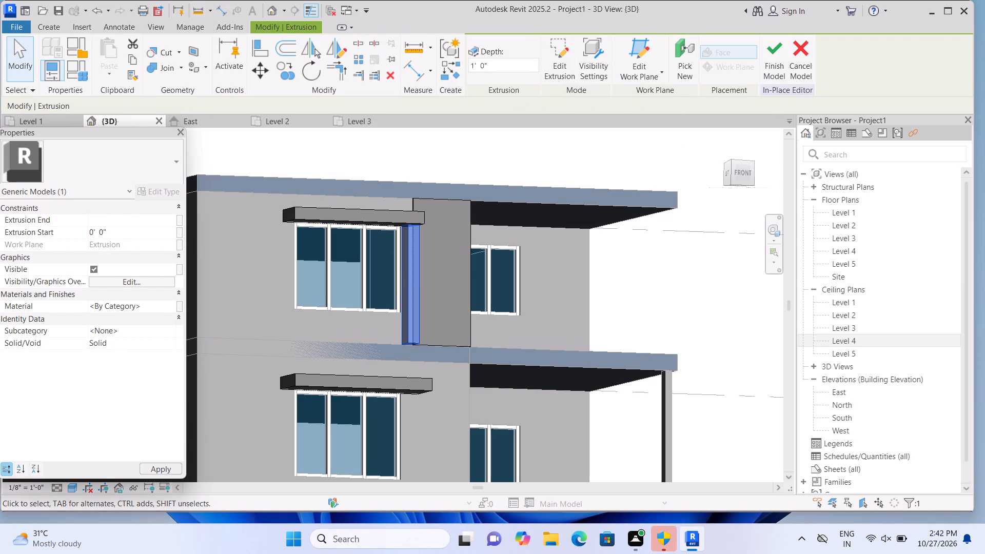
{"action": "type", "text": "2\""}
{"action": "key", "text": "Return"}
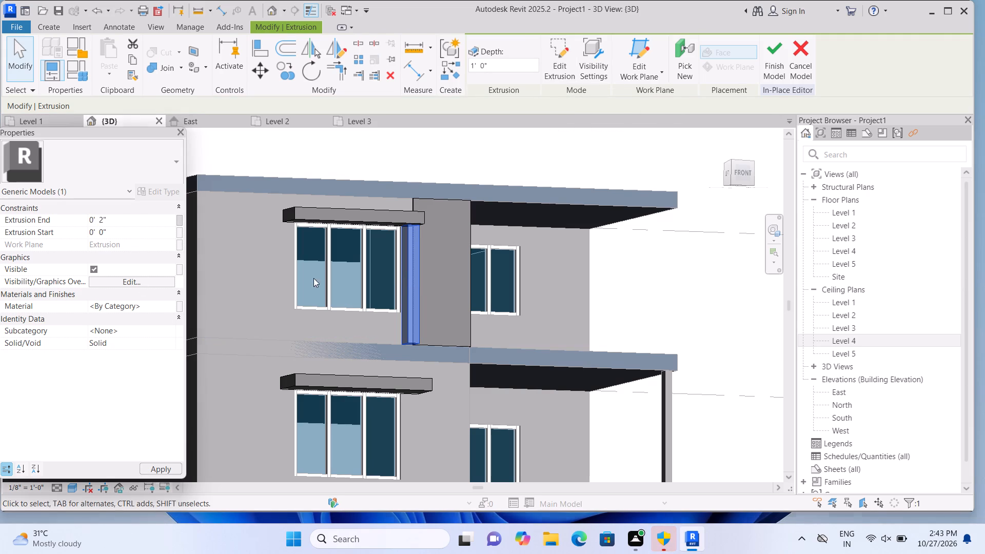
{"action": "left_click", "coordinate": [672, 260]}
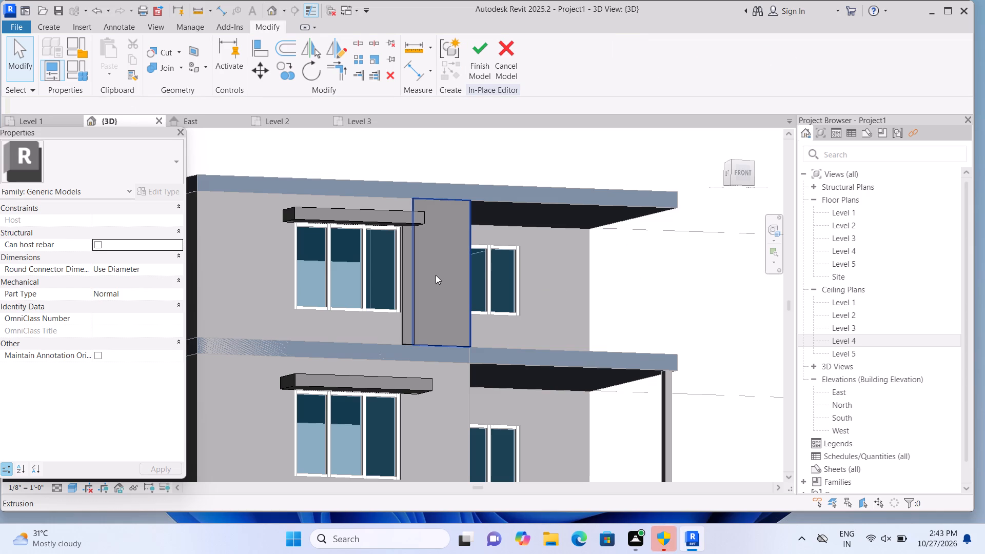
Join the wide panel and the narrow strip beside the upper window with Join Geometry.
{"action": "left_click", "coordinate": [181, 72]}
{"action": "left_click", "coordinate": [184, 87]}
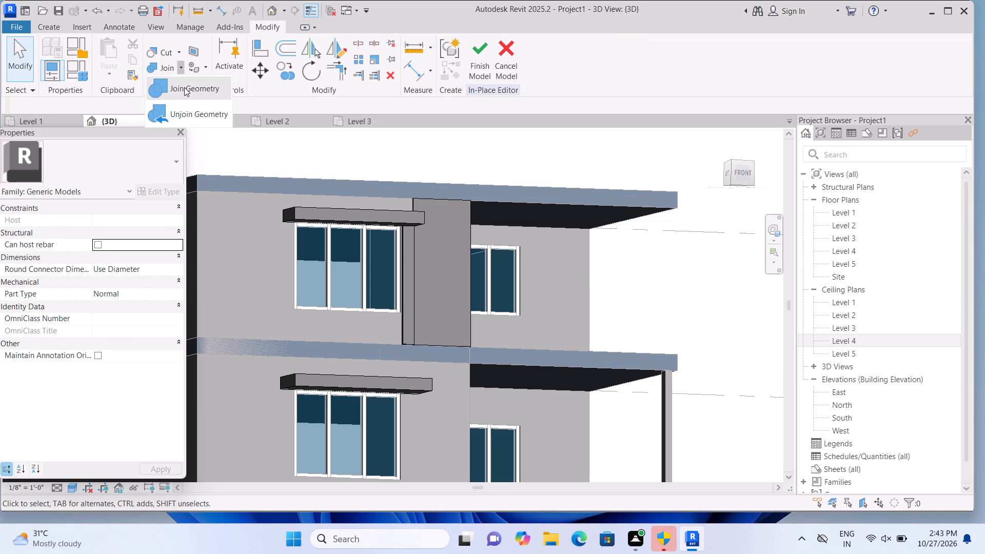
{"action": "left_click", "coordinate": [444, 282]}
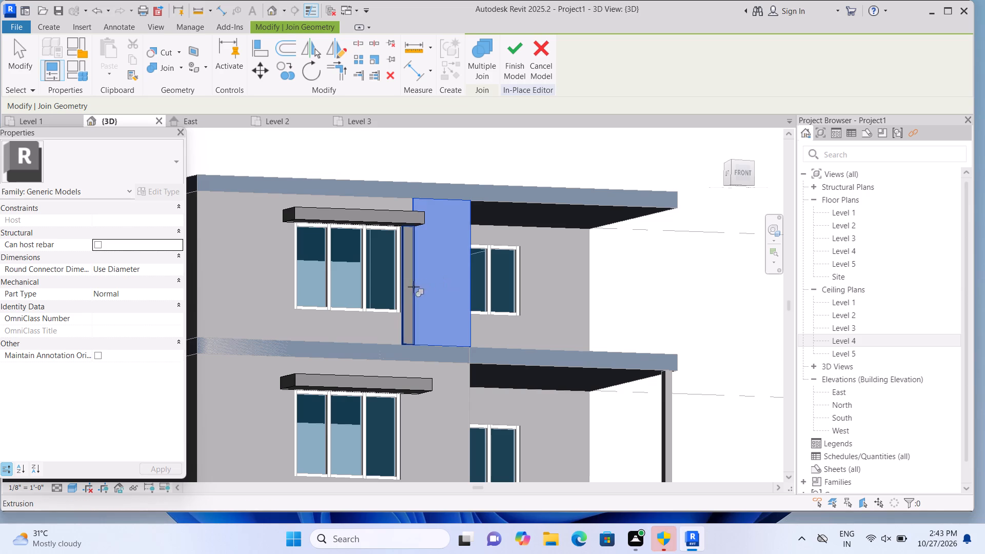
{"action": "left_click", "coordinate": [405, 290]}
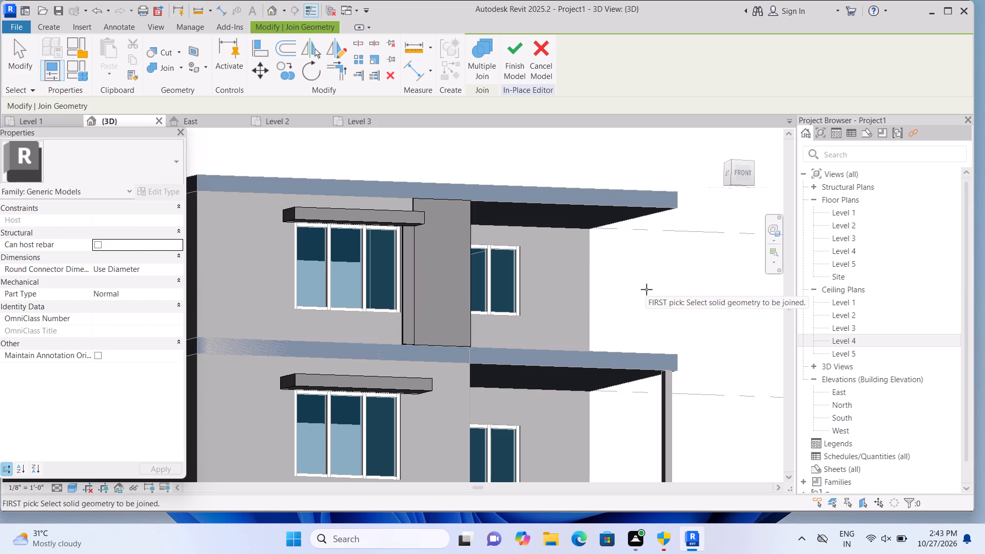
{"action": "middle_click_drag", "start_coordinate": [639, 289], "coordinate": [604, 302], "text": "shift"}
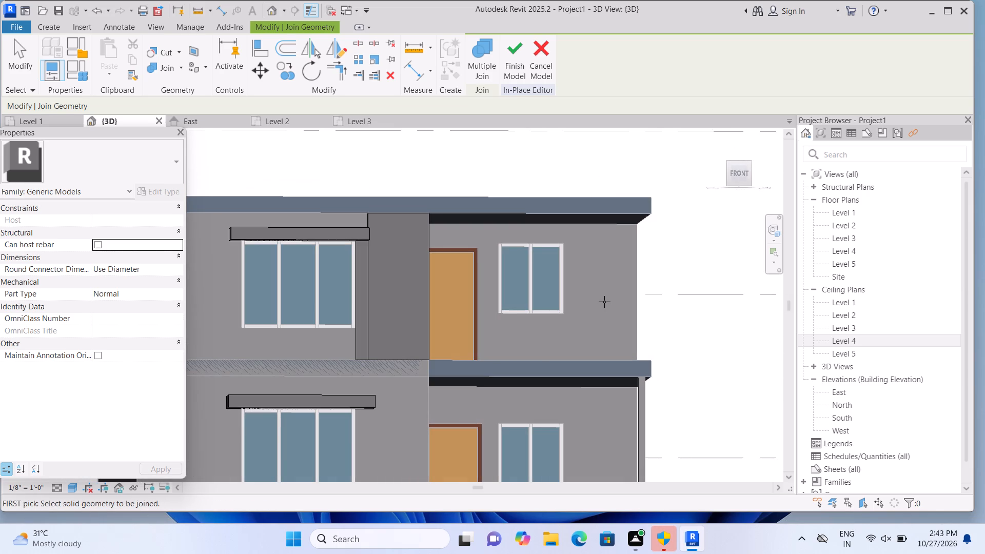
{"action": "middle_click_drag", "start_coordinate": [603, 303], "coordinate": [572, 335], "text": "shift"}
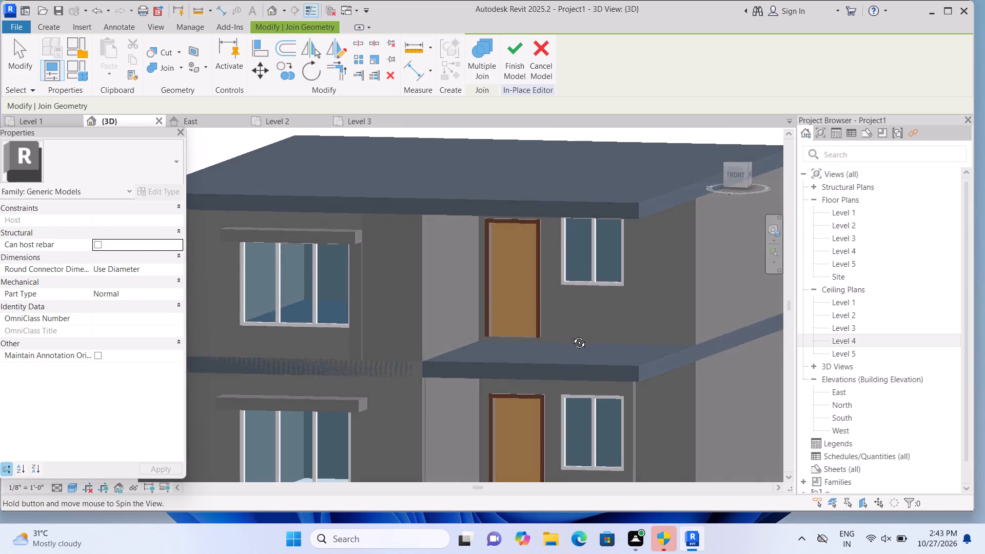
{"action": "middle_click_drag", "start_coordinate": [572, 335], "coordinate": [632, 325], "text": "shift"}
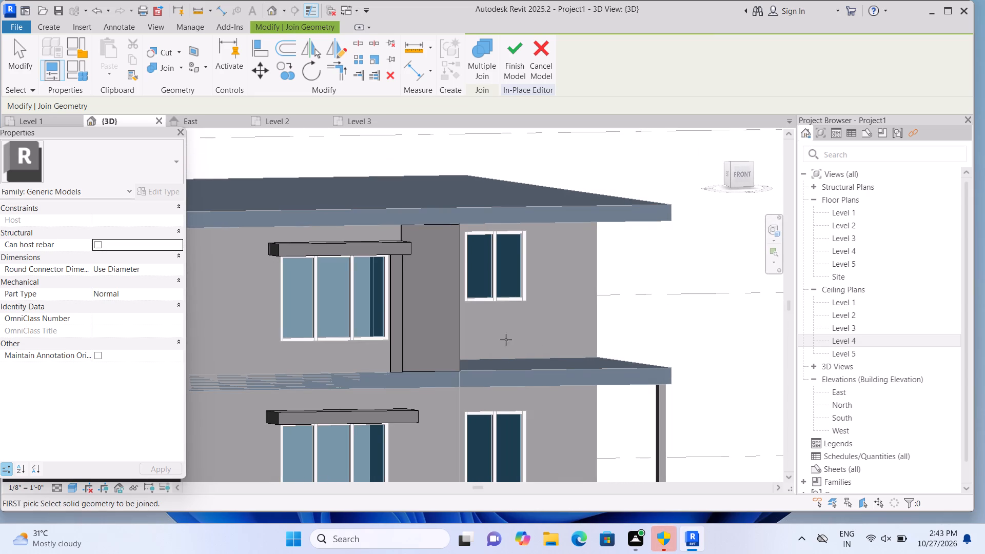
{"action": "left_click", "coordinate": [407, 297]}
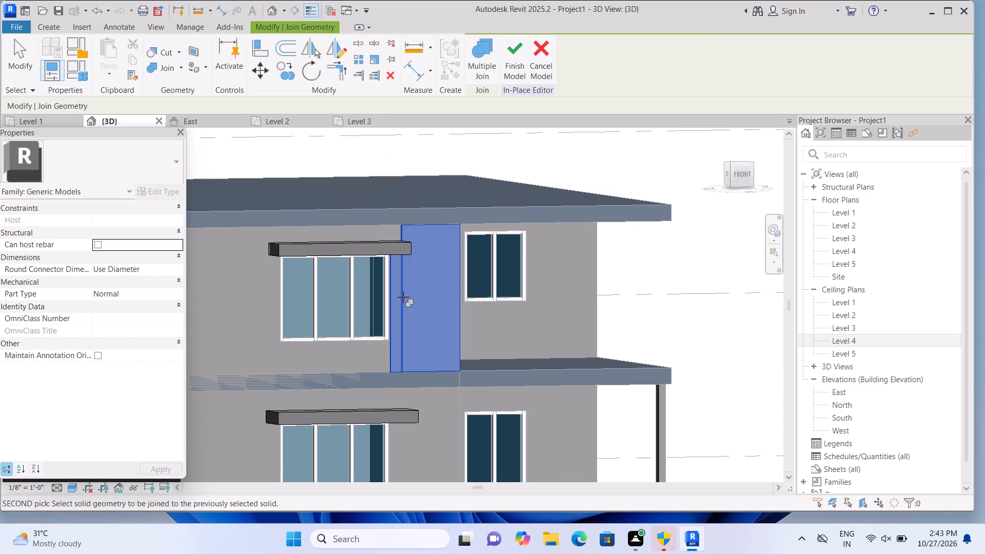
{"action": "left_click", "coordinate": [393, 302]}
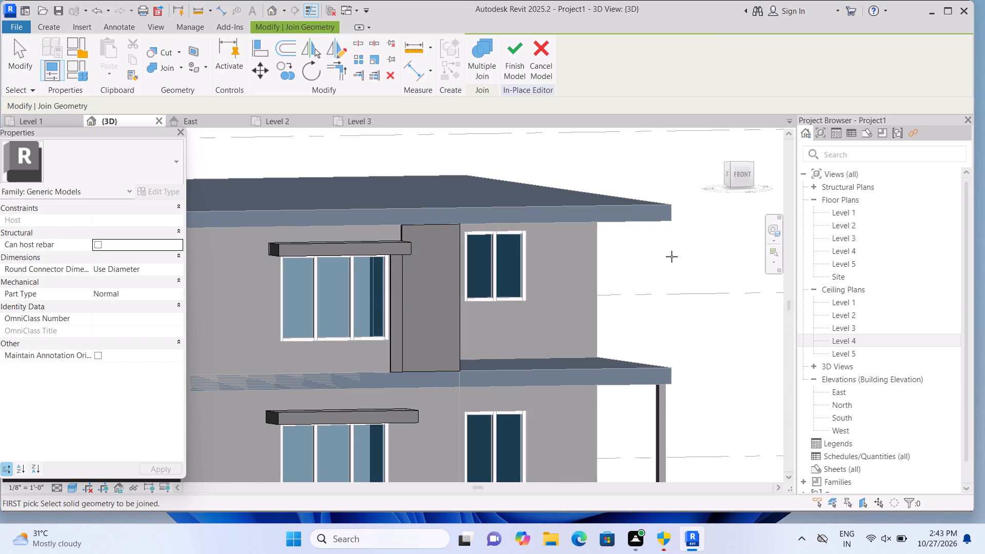
{"action": "key", "text": "Escape"}
Examine the wide panel and the narrow strip beside the upper window, including their shared edge and lower ends.
{"action": "left_click", "coordinate": [463, 283]}
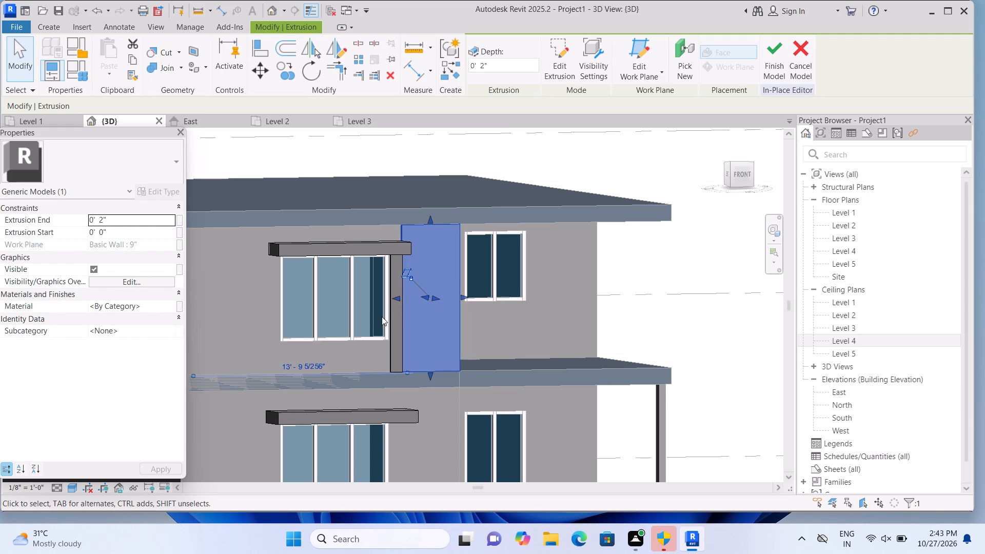
{"action": "left_click", "coordinate": [400, 318]}
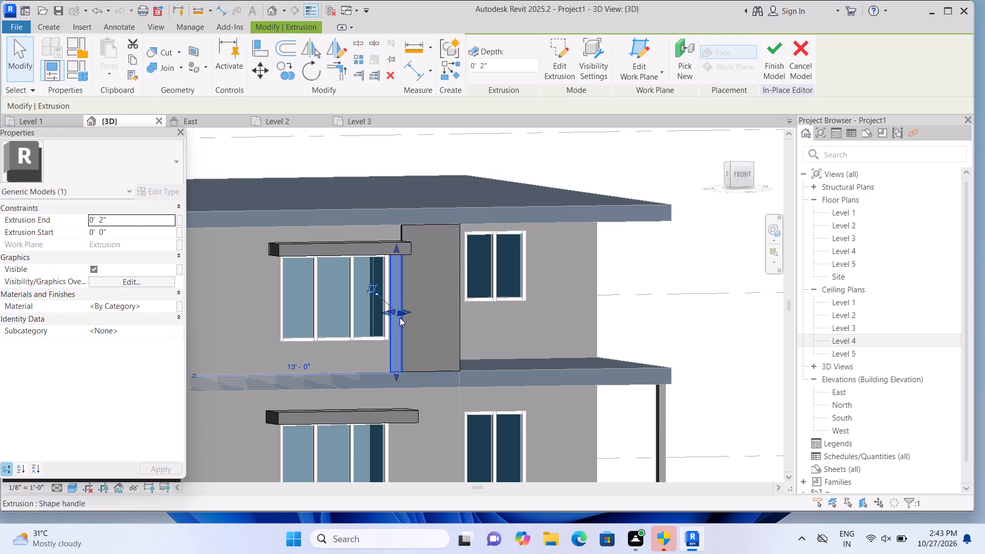
{"action": "scroll", "coordinate": [395, 362], "scroll_direction": "up", "scroll_amount": 3}
{"action": "scroll", "coordinate": [415, 399], "scroll_direction": "up", "scroll_amount": 3}
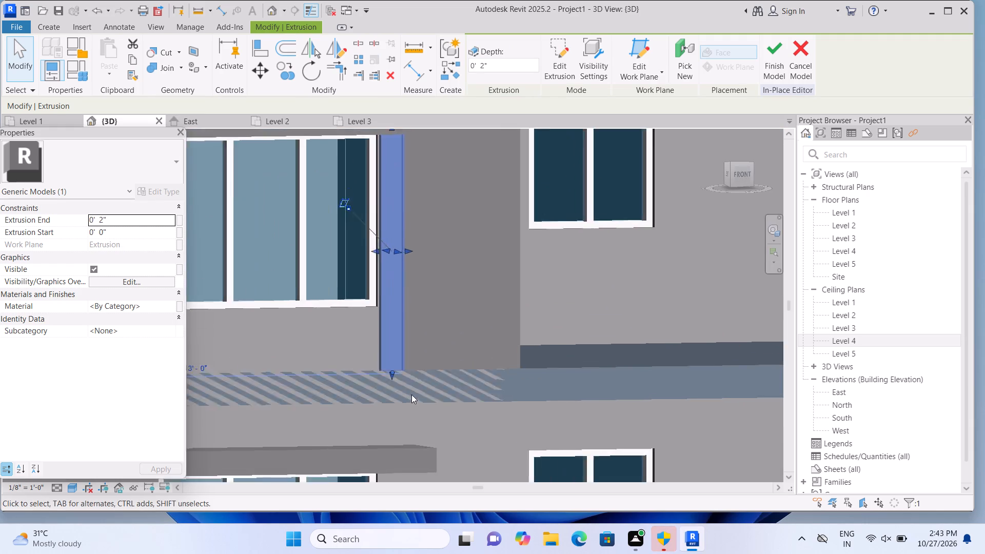
{"action": "scroll", "coordinate": [410, 352], "scroll_direction": "up", "scroll_amount": 3}
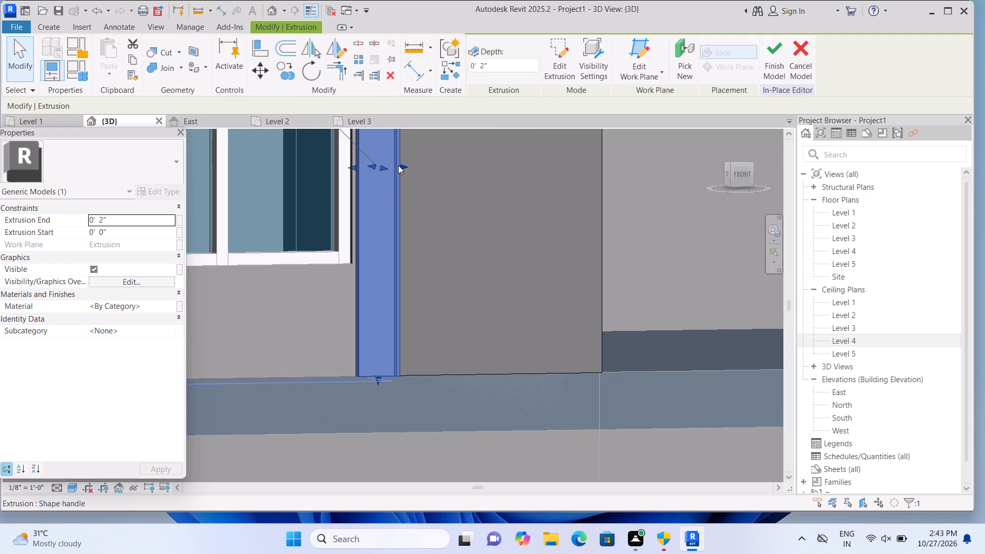
{"action": "left_click", "coordinate": [401, 166]}
{"action": "scroll", "coordinate": [405, 174], "scroll_direction": "down", "scroll_amount": 5}
{"action": "left_click", "coordinate": [562, 212]}
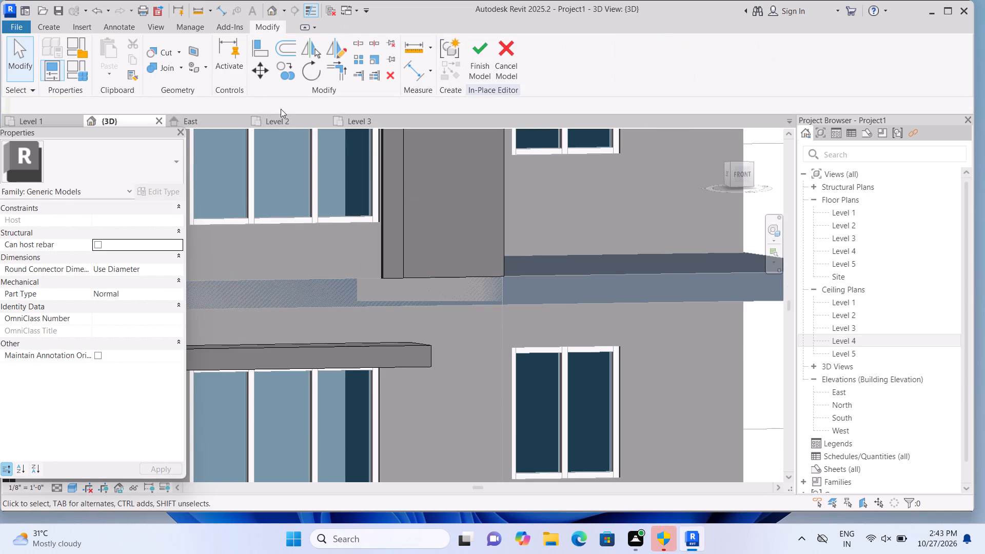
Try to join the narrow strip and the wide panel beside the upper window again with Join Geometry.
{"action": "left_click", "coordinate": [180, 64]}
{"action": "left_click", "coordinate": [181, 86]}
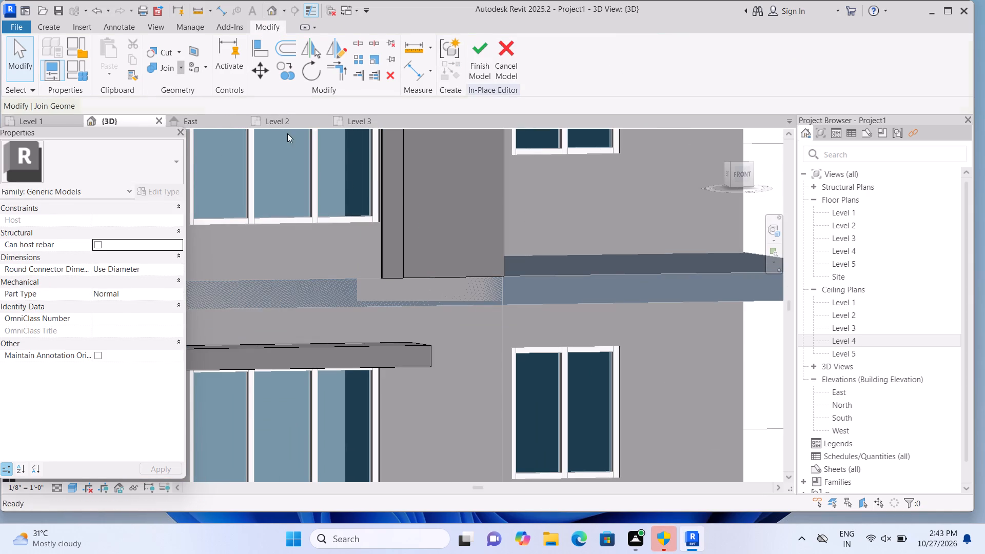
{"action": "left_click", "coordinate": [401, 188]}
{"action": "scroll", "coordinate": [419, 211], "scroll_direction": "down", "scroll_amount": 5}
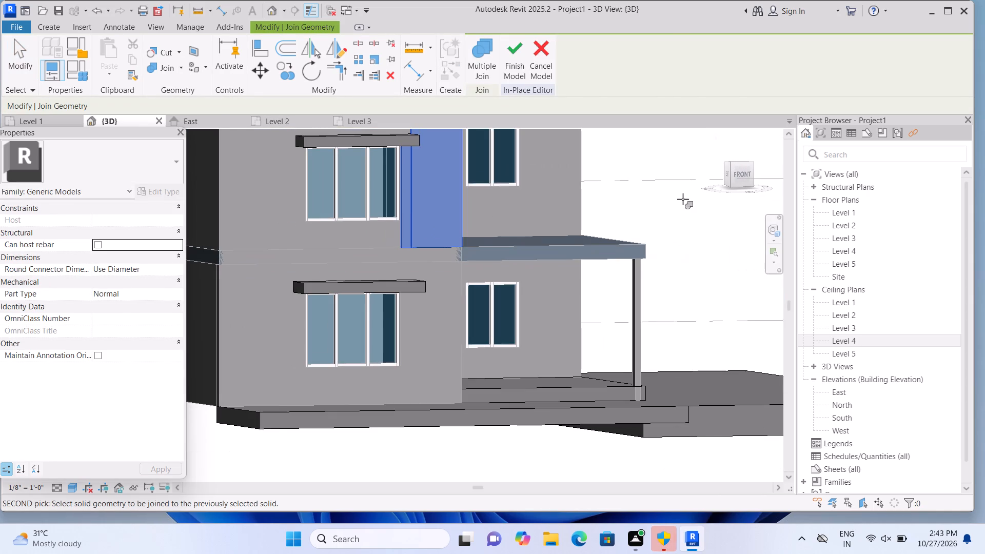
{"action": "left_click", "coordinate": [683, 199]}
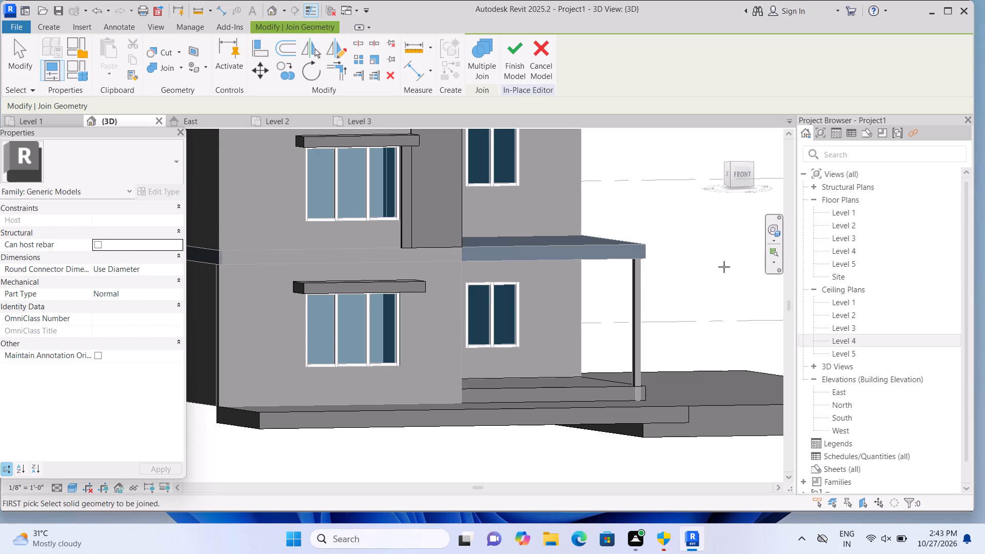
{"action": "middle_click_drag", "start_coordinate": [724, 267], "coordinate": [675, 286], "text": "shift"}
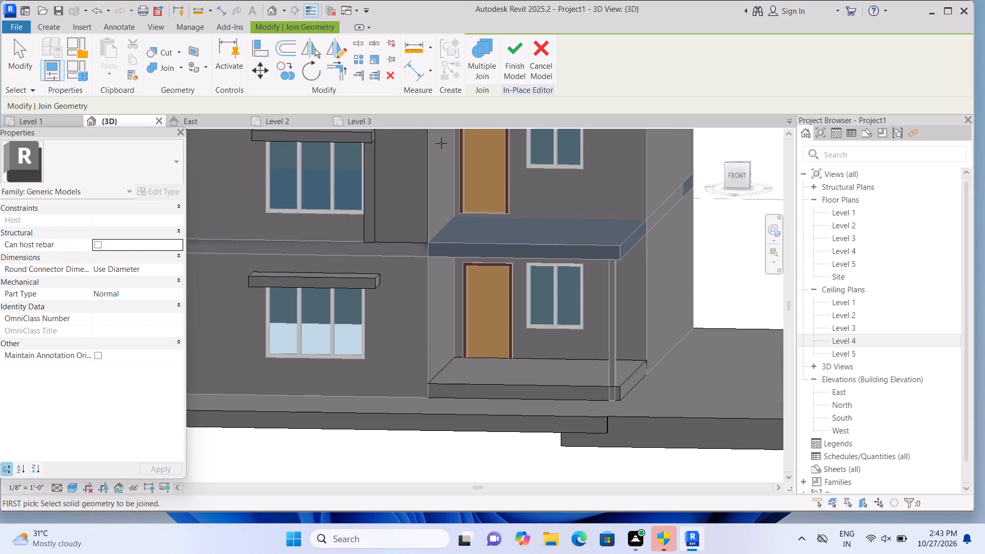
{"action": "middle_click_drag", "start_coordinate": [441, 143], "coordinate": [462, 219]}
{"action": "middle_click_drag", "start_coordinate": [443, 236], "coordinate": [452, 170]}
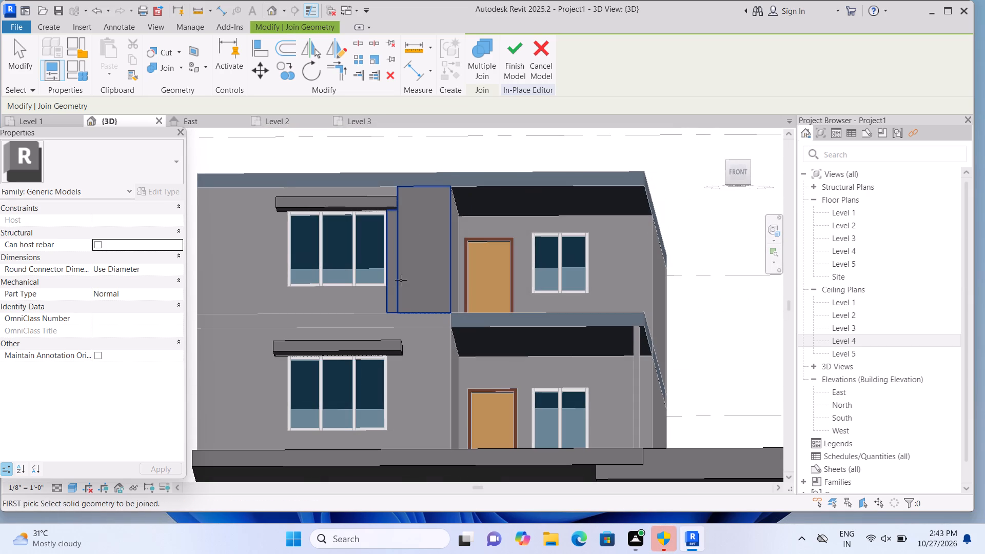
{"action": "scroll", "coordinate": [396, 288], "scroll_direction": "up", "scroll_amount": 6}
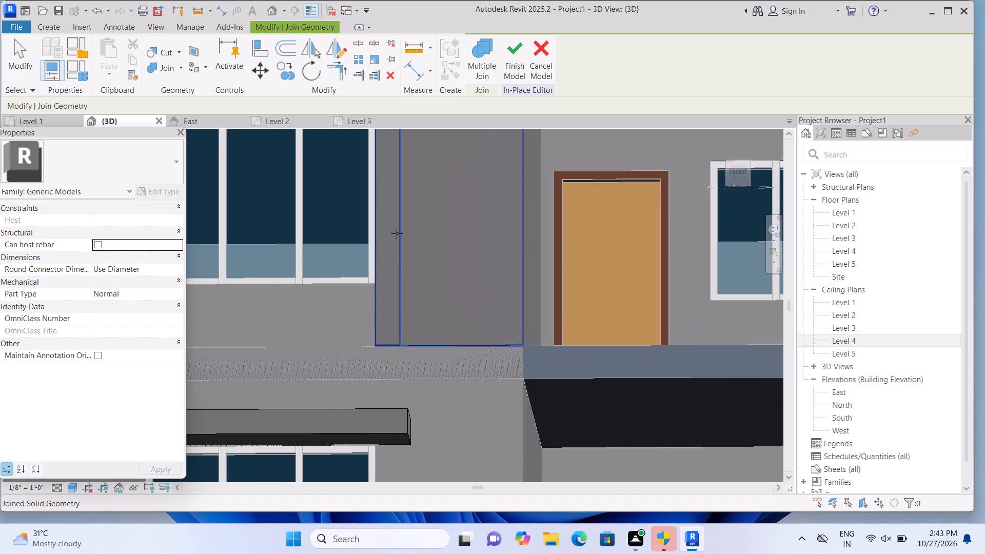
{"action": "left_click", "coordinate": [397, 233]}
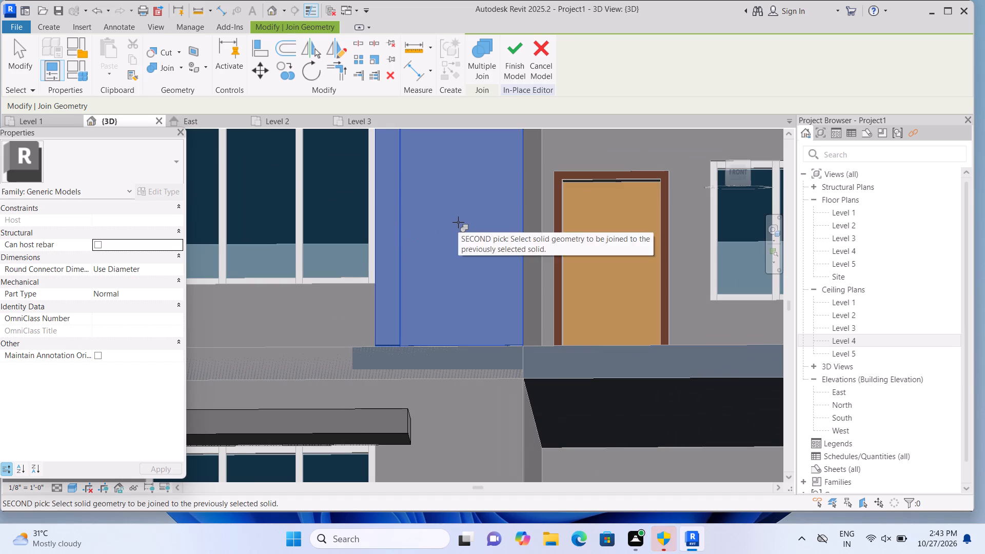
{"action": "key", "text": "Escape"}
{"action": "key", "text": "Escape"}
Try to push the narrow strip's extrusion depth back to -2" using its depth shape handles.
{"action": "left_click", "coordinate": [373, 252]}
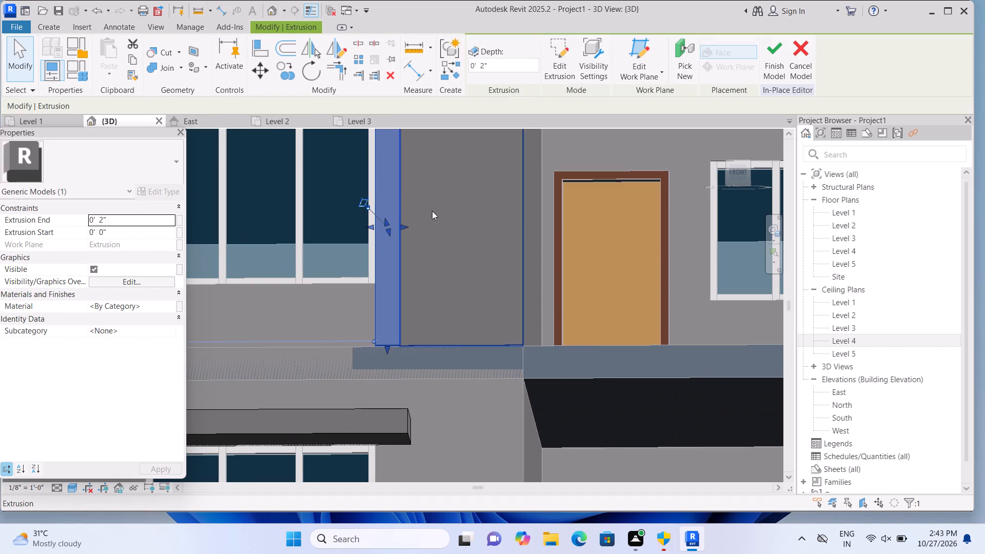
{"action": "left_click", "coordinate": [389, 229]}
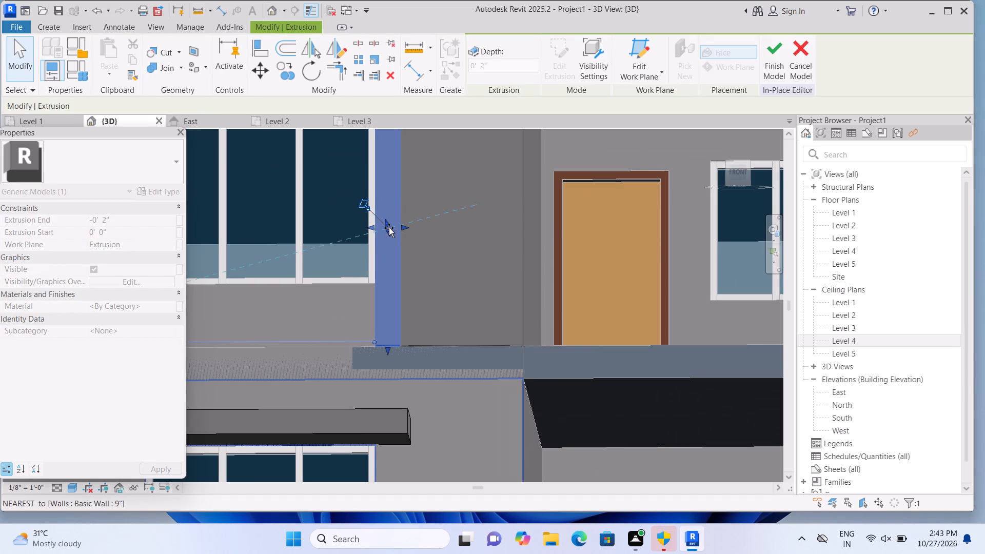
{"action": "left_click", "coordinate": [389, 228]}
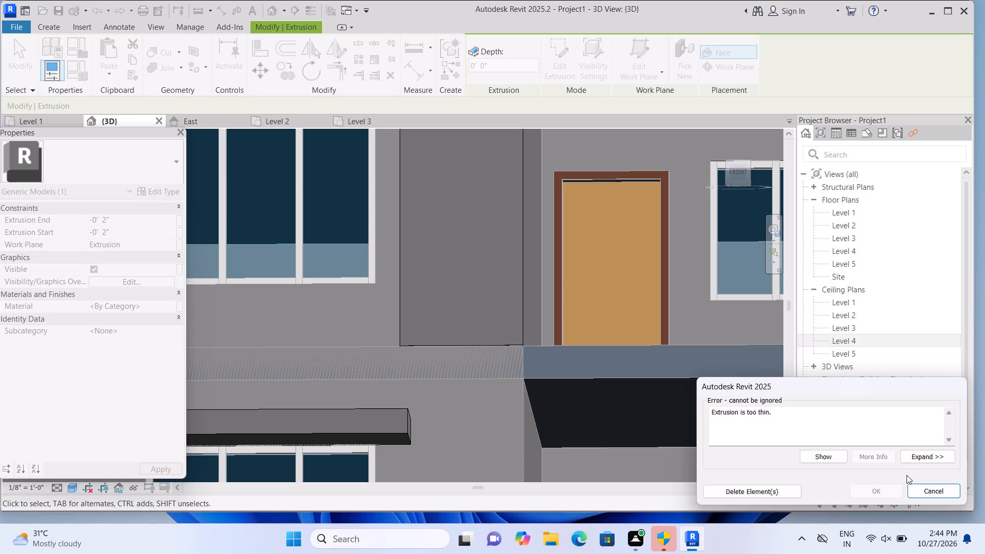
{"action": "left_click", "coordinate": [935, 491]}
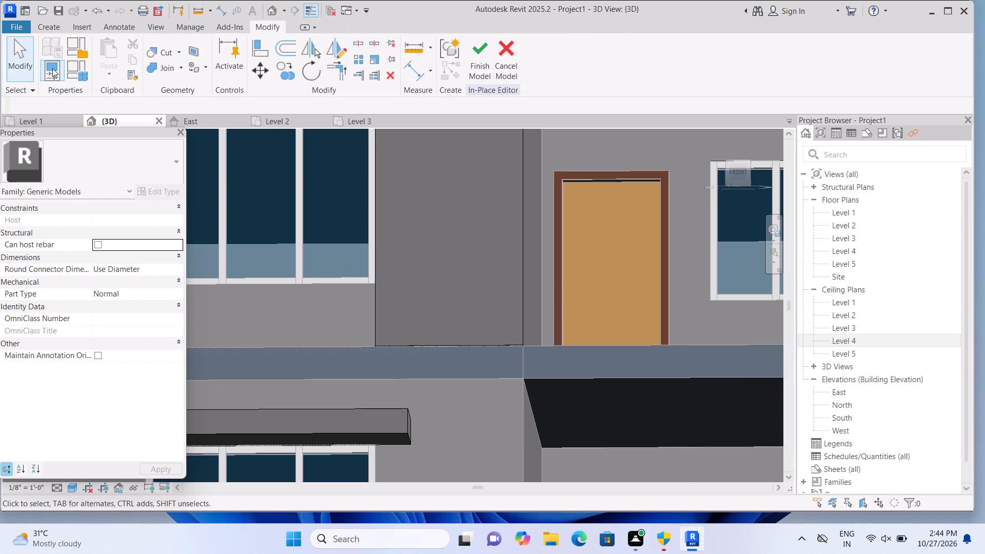
Delete the narrow strip extrusion between the upper window and the wide panel.
{"action": "left_click", "coordinate": [385, 187]}
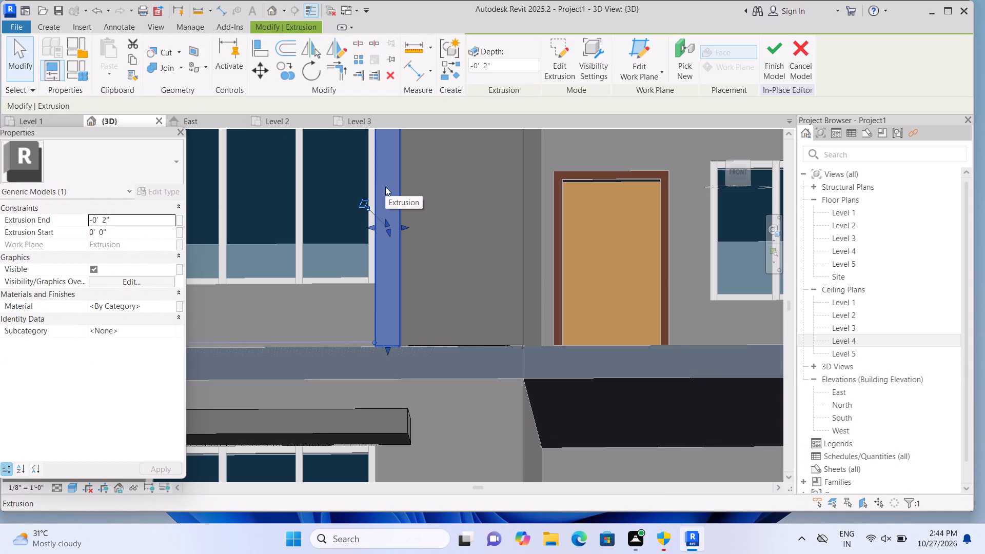
{"action": "key", "text": "Delete"}
Pick a new work plane beside the upper window and extrude a rectangle about 9" by 7' 3" between the window's edge and the wide panel.
{"action": "middle_click_drag", "start_coordinate": [374, 165], "coordinate": [358, 273]}
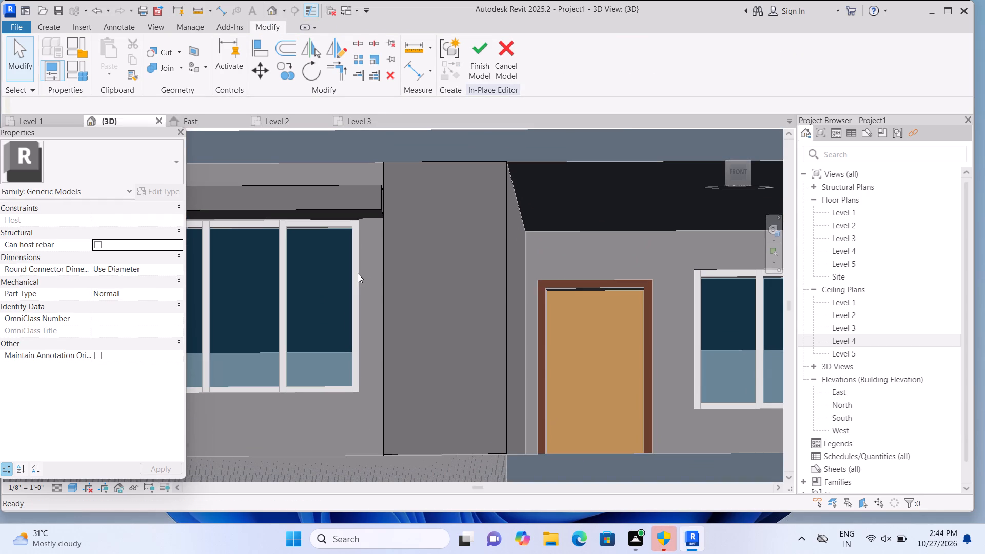
{"action": "left_click", "coordinate": [59, 26]}
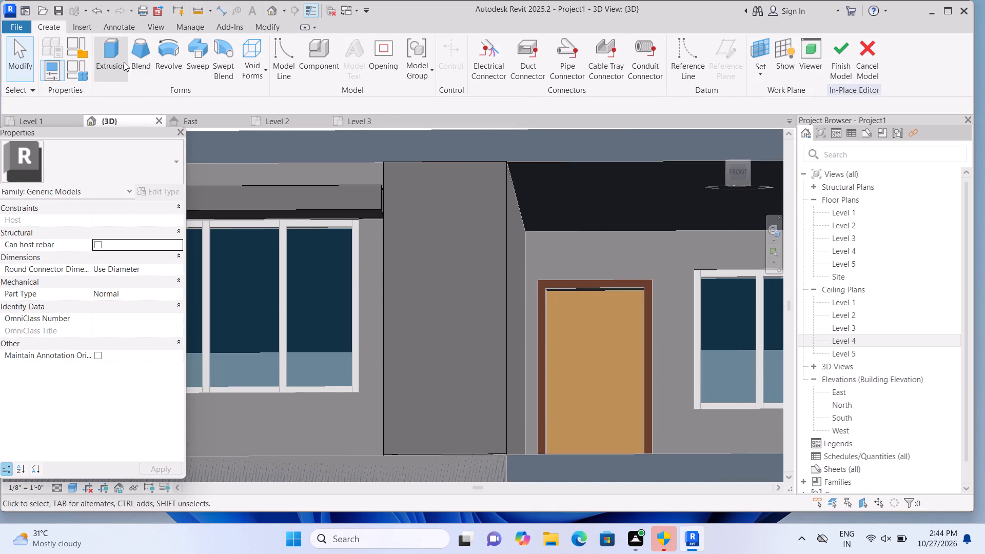
{"action": "left_click", "coordinate": [124, 63]}
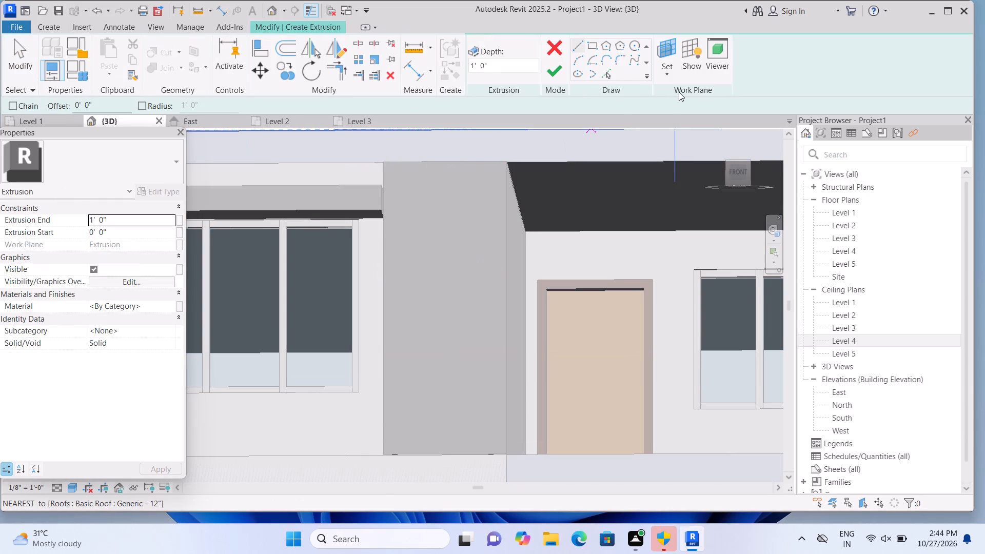
{"action": "left_click", "coordinate": [666, 79]}
{"action": "left_click", "coordinate": [681, 131]}
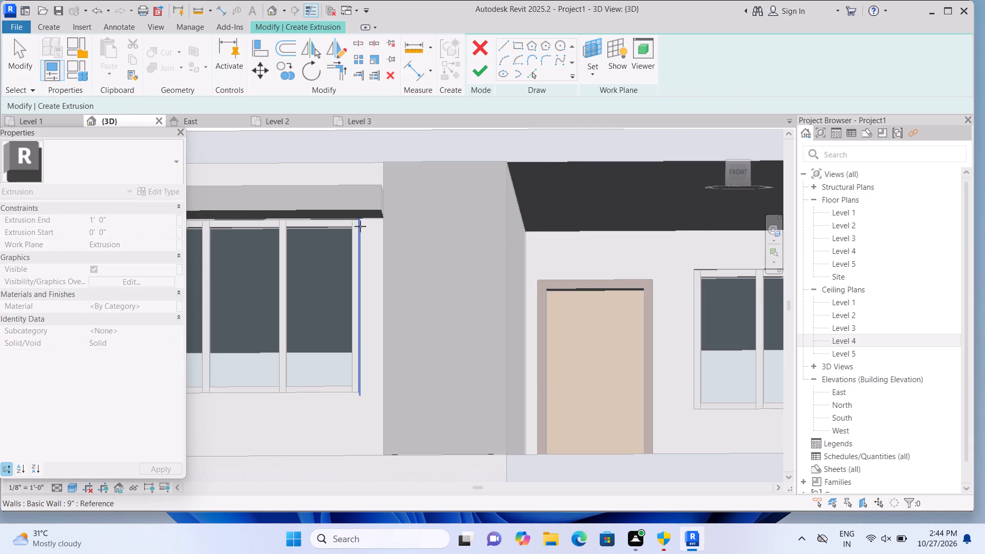
{"action": "scroll", "coordinate": [360, 226], "scroll_direction": "up", "scroll_amount": 7}
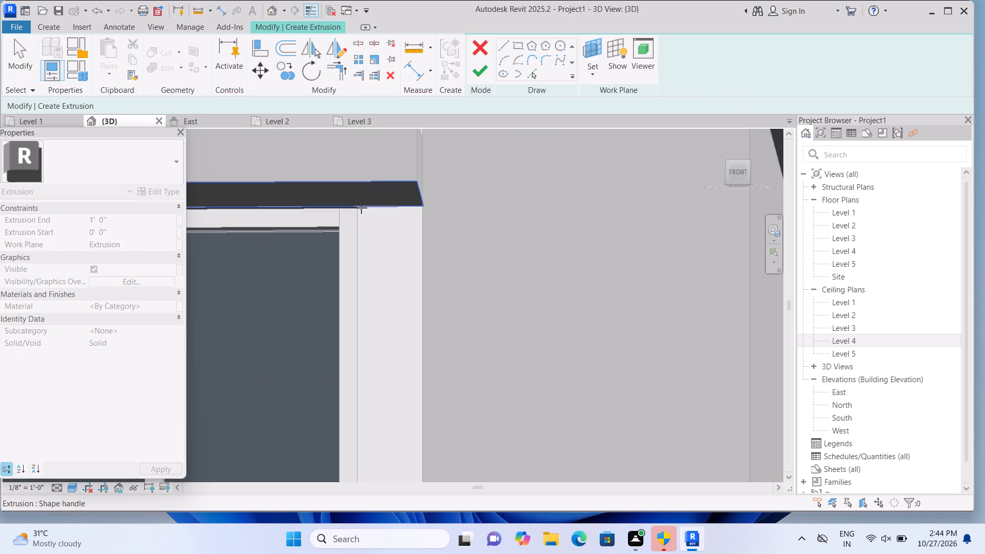
{"action": "left_click", "coordinate": [358, 206]}
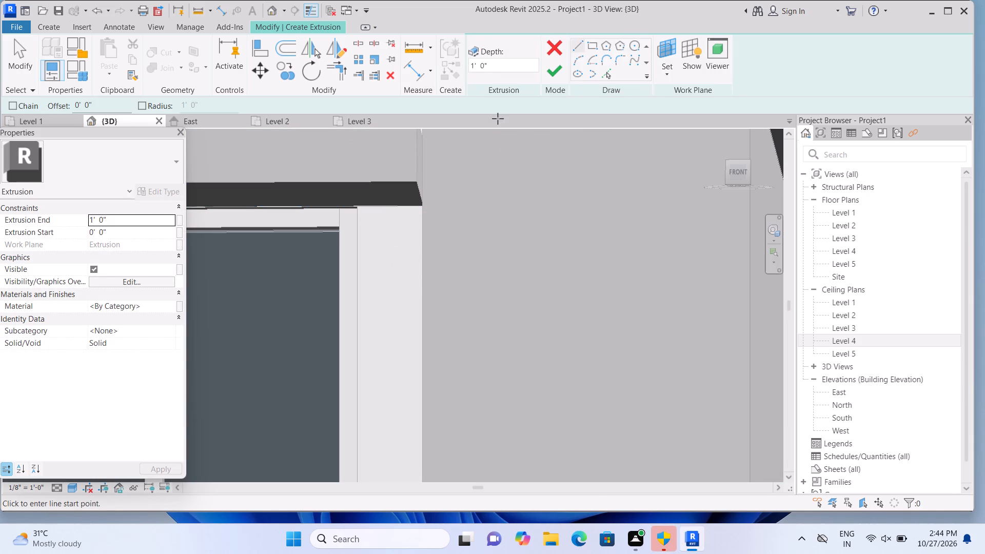
{"action": "left_click", "coordinate": [590, 48]}
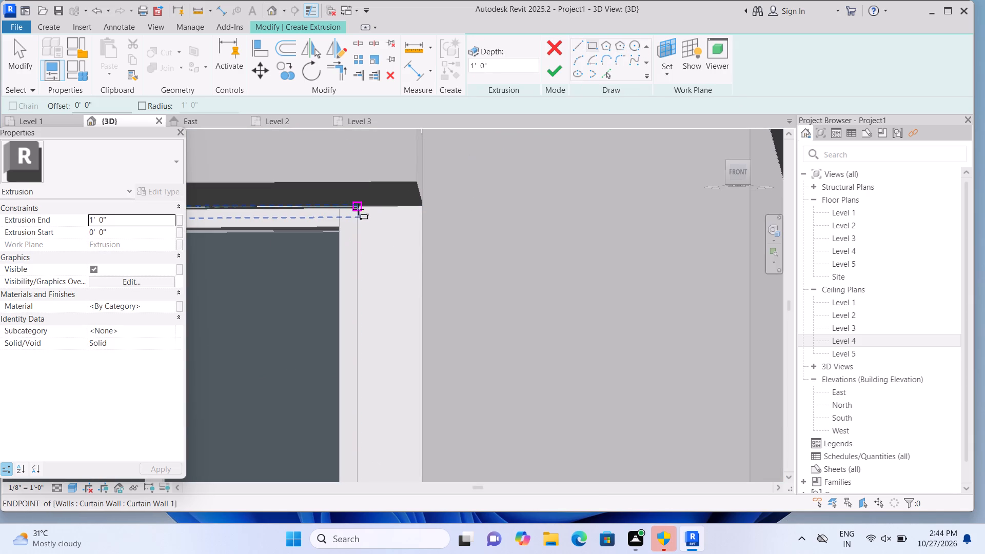
{"action": "left_click", "coordinate": [357, 208]}
{"action": "middle_click_drag", "start_coordinate": [423, 346], "coordinate": [413, 339]}
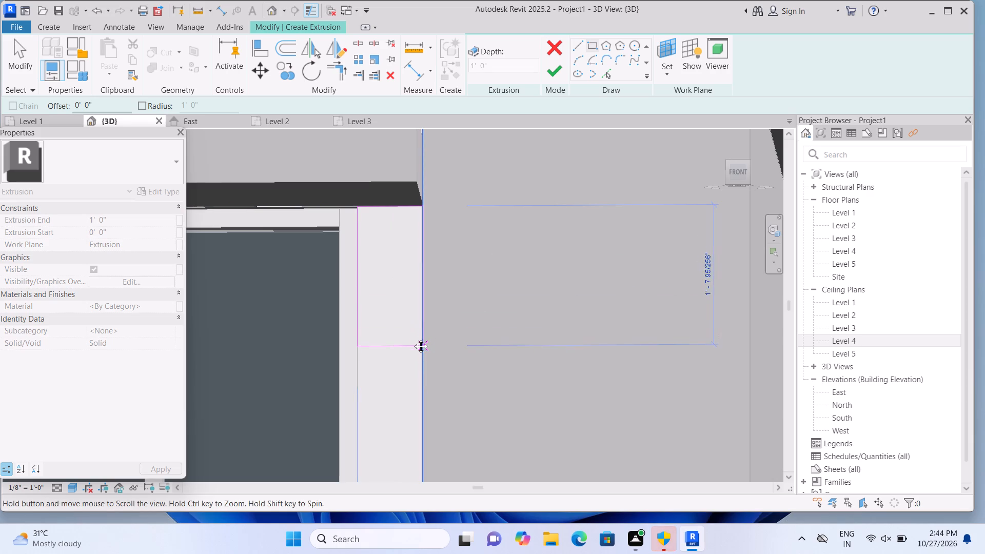
{"action": "middle_click_drag", "start_coordinate": [413, 339], "coordinate": [400, 315]}
{"action": "scroll", "coordinate": [400, 315], "scroll_direction": "down", "scroll_amount": 4}
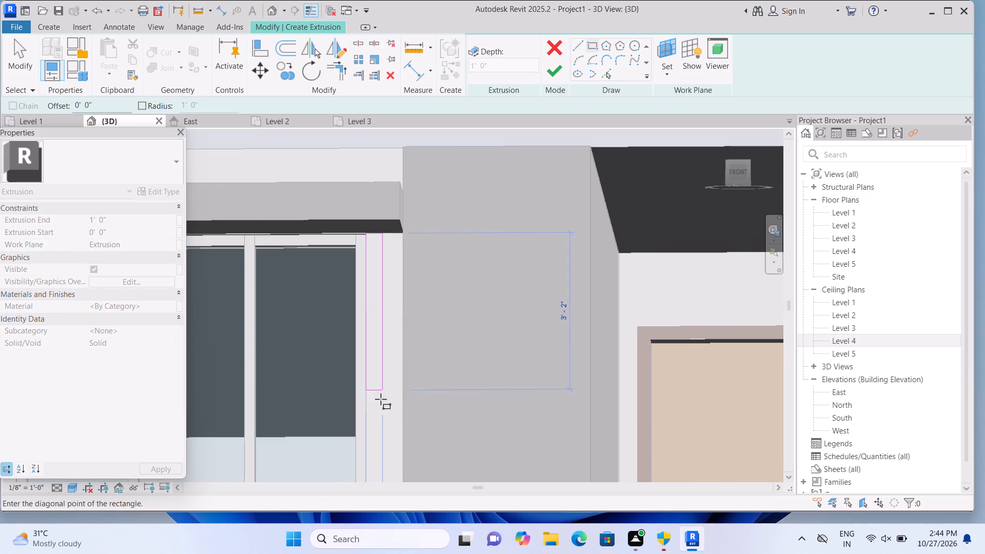
{"action": "middle_click_drag", "start_coordinate": [383, 403], "coordinate": [375, 402]}
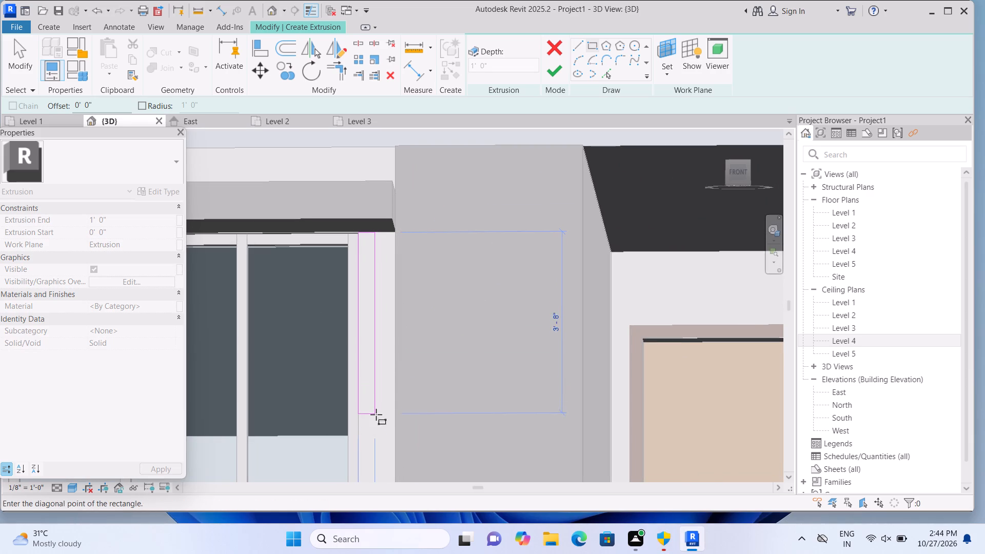
{"action": "scroll", "coordinate": [481, 549], "scroll_direction": "up", "scroll_amount": 1}
{"action": "middle_click_drag", "start_coordinate": [478, 547], "coordinate": [462, 535]}
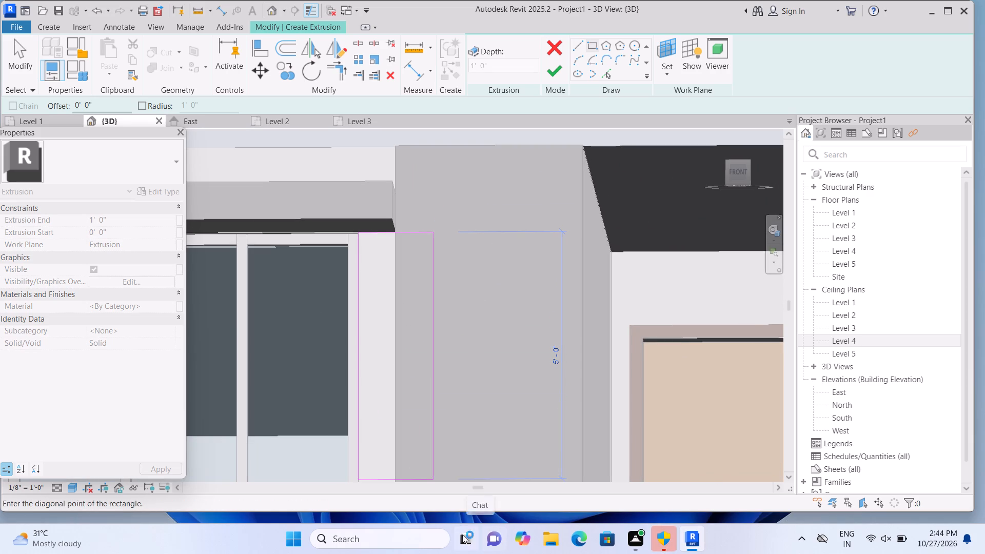
{"action": "middle_click_drag", "start_coordinate": [462, 535], "coordinate": [456, 519]}
{"action": "scroll", "coordinate": [454, 519], "scroll_direction": "down", "scroll_amount": 3}
{"action": "scroll", "coordinate": [472, 441], "scroll_direction": "down", "scroll_amount": 2}
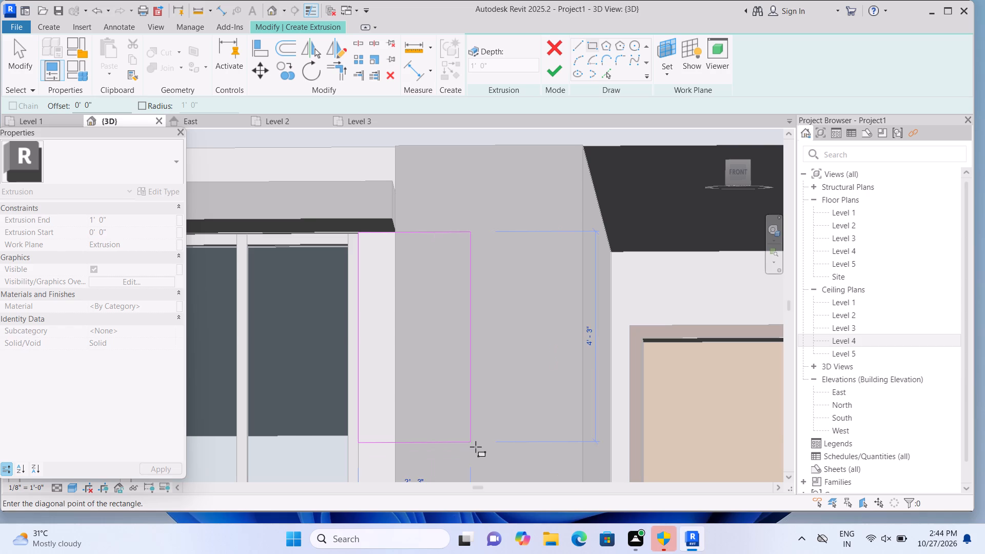
{"action": "scroll", "coordinate": [476, 447], "scroll_direction": "down", "scroll_amount": 2}
{"action": "middle_click_drag", "start_coordinate": [463, 440], "coordinate": [449, 431]}
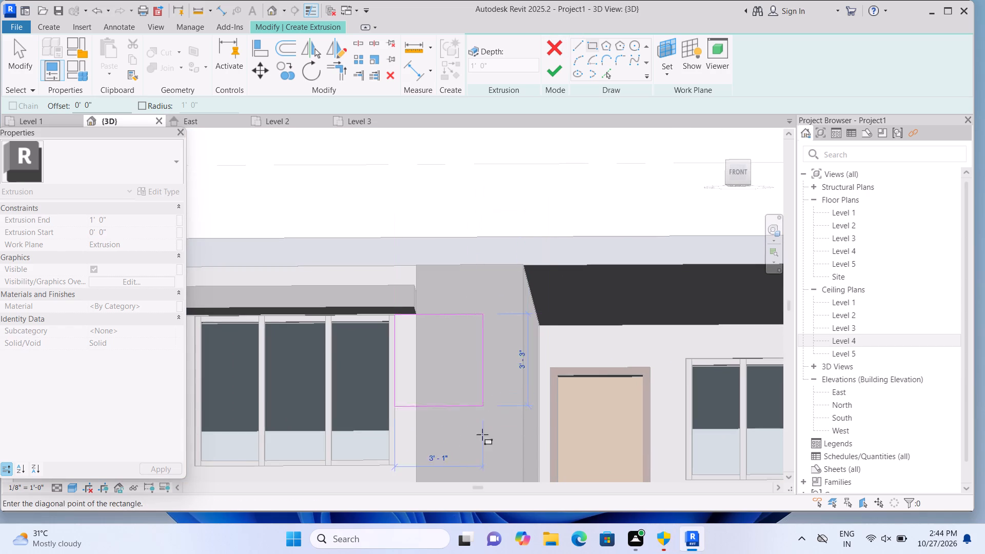
{"action": "middle_click_drag", "start_coordinate": [436, 457], "coordinate": [426, 357]}
{"action": "middle_click_drag", "start_coordinate": [428, 357], "coordinate": [441, 281]}
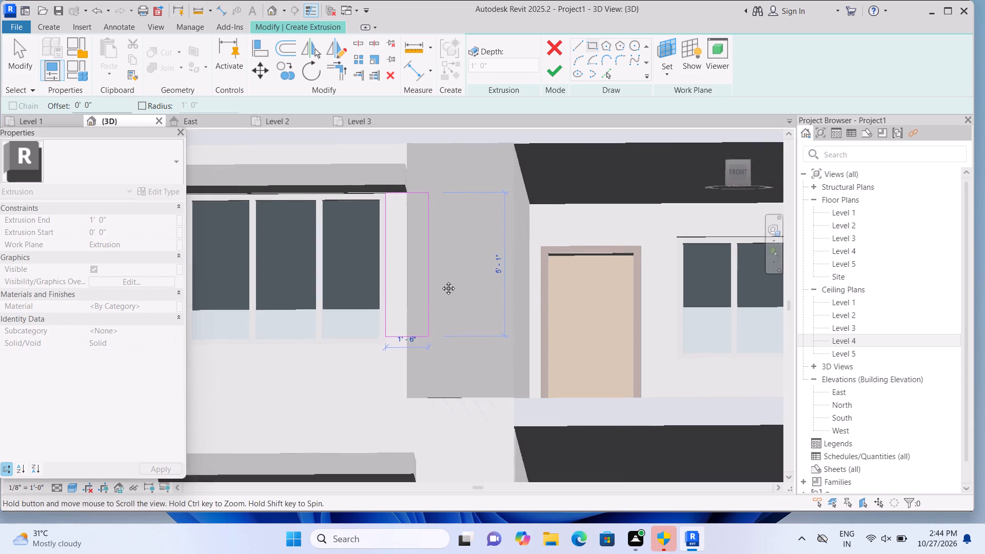
{"action": "middle_click_drag", "start_coordinate": [441, 281], "coordinate": [444, 270]}
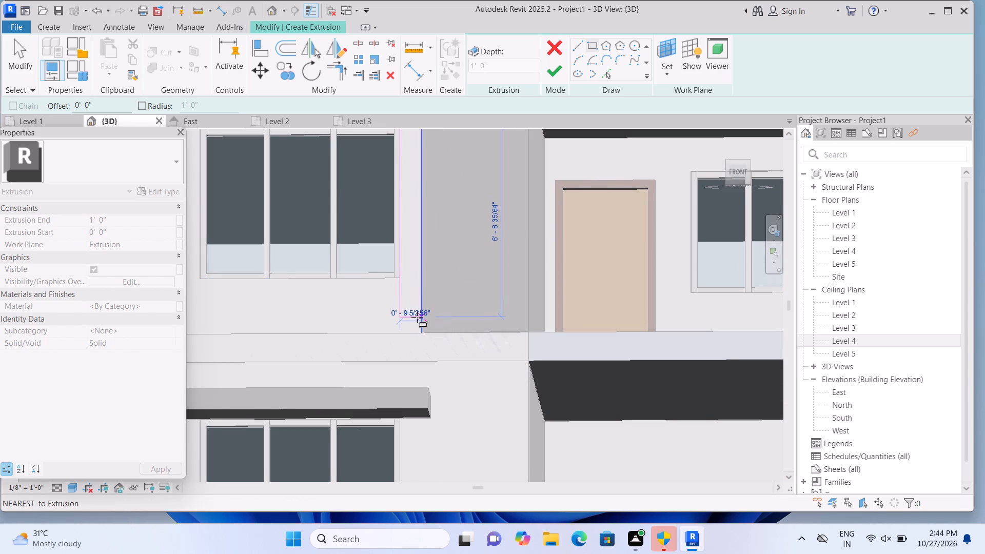
{"action": "left_click", "coordinate": [421, 332]}
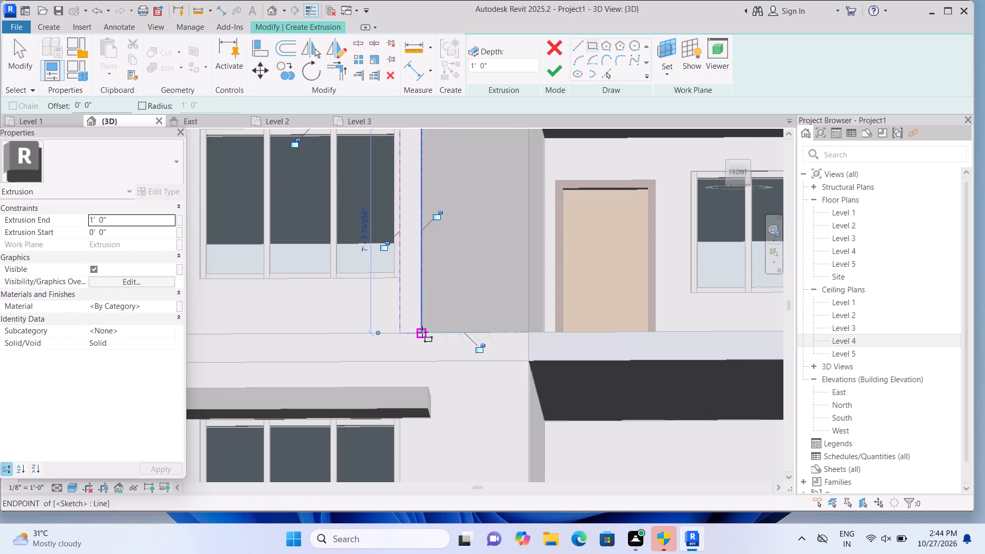
{"action": "left_click", "coordinate": [549, 67]}
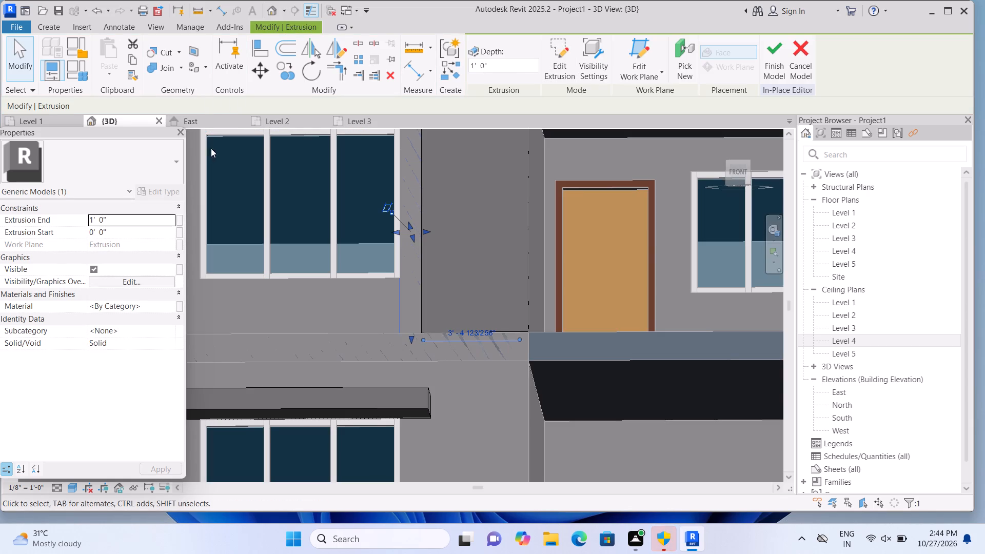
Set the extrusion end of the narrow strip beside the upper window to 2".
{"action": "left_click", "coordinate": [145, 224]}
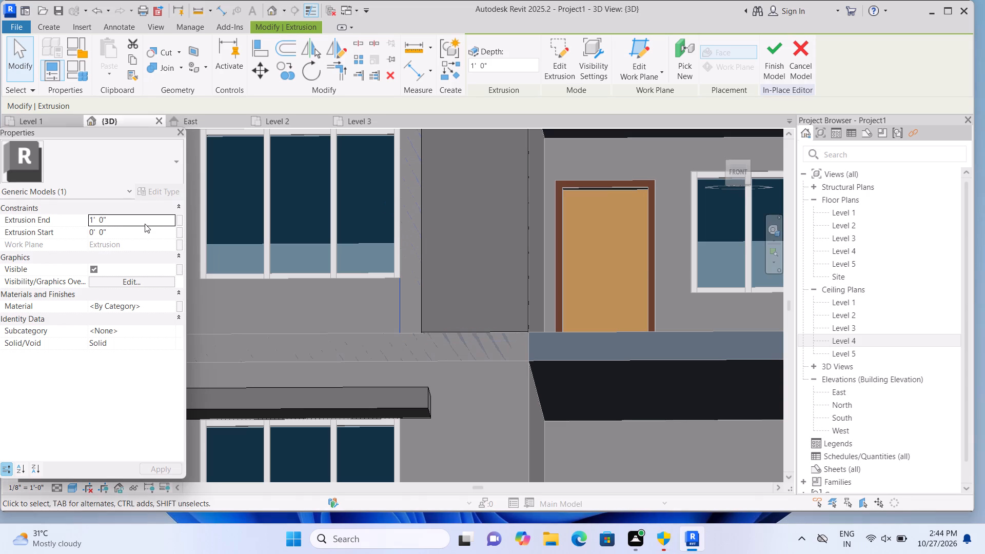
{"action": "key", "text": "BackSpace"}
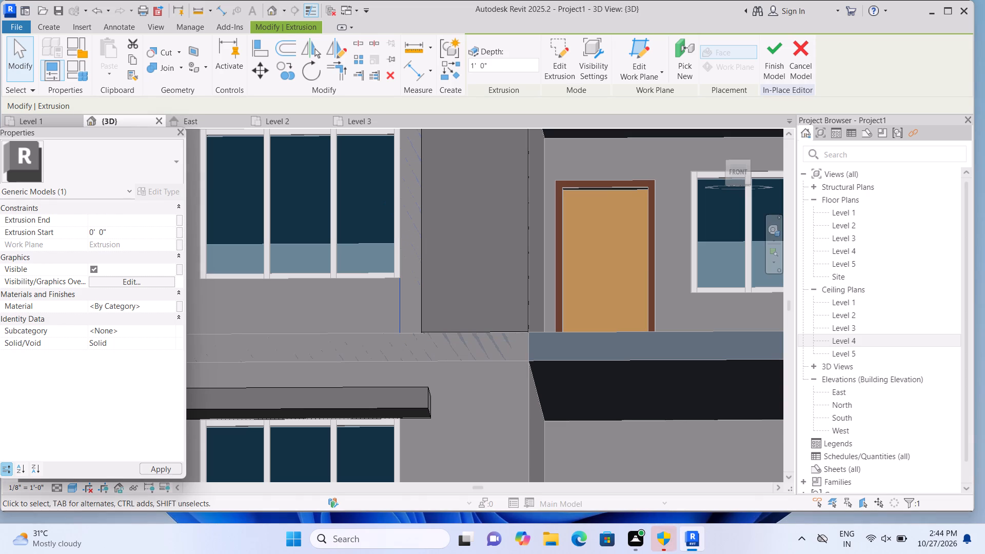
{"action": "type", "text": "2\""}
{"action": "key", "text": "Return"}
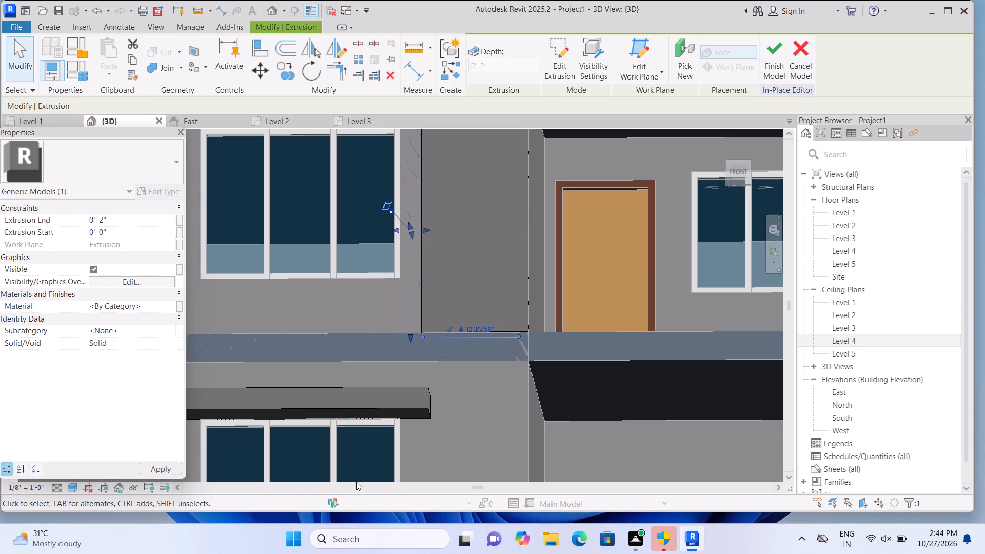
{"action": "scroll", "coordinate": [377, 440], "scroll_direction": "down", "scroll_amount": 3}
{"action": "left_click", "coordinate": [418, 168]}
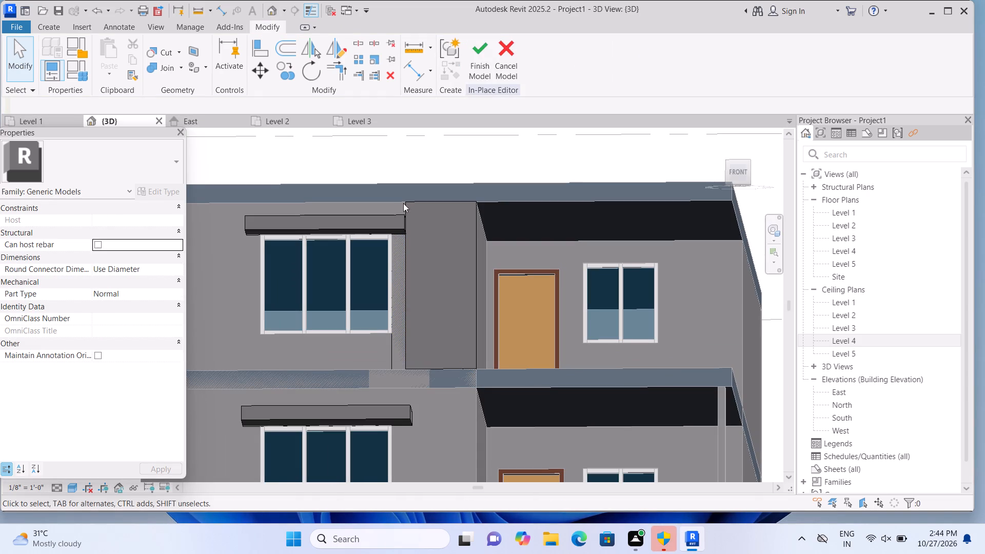
Delete the narrow strip extrusion between the upper window and the wide panel.
{"action": "left_click", "coordinate": [396, 275]}
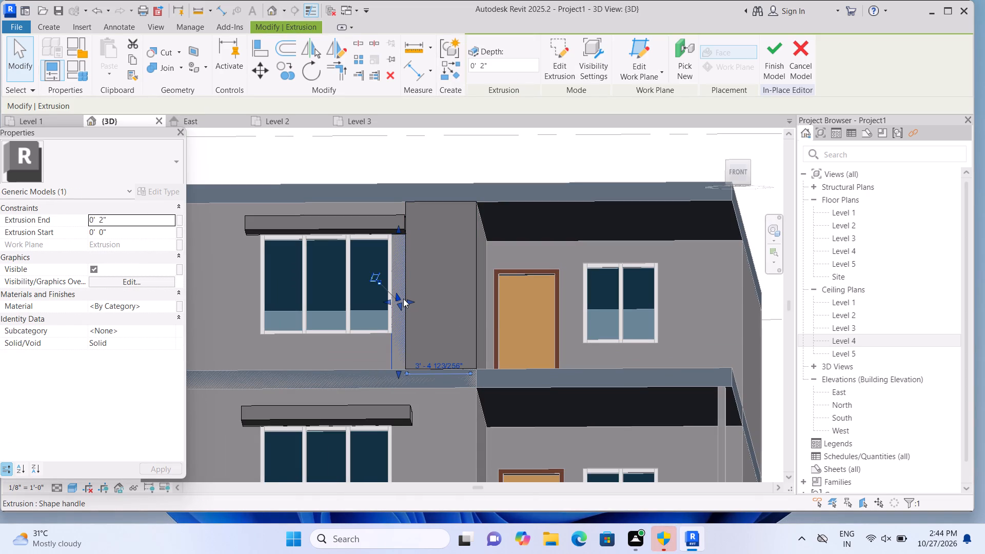
{"action": "key", "text": "Delete"}
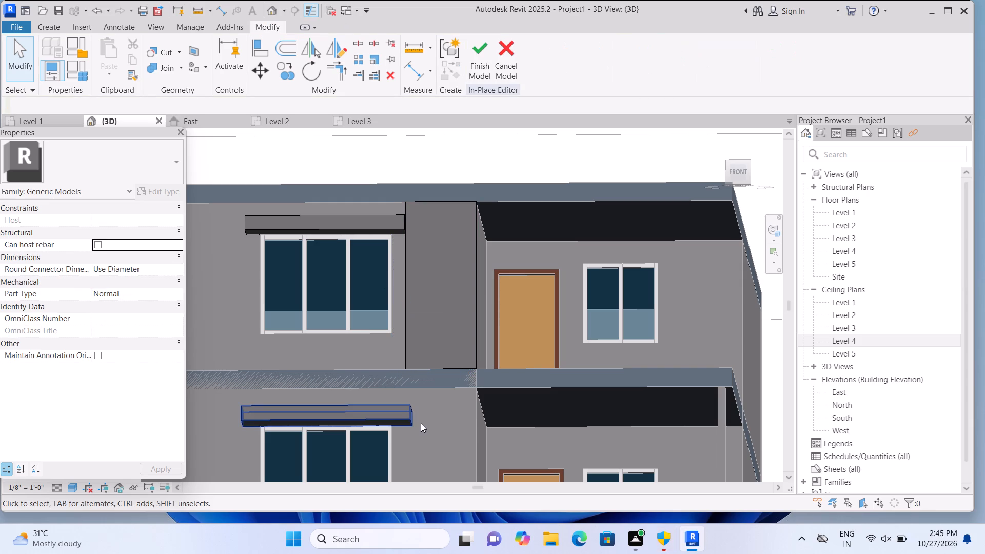
Extrude a rectangle about 9" by 7' 3" on the front wall's face, between the upper window's edge and the wide panel.
{"action": "middle_click_drag", "start_coordinate": [417, 427], "coordinate": [490, 472], "text": "shift"}
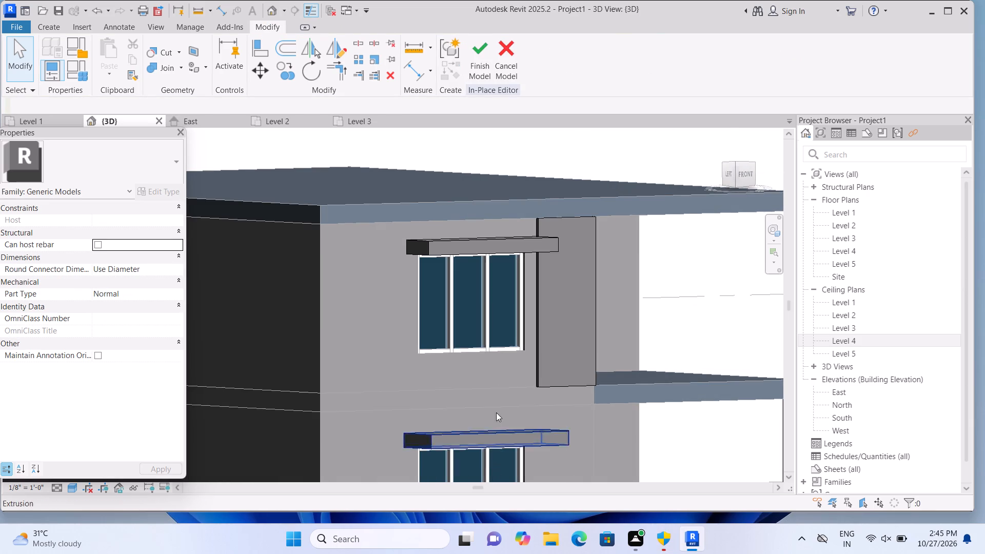
{"action": "scroll", "coordinate": [551, 315], "scroll_direction": "up", "scroll_amount": 4}
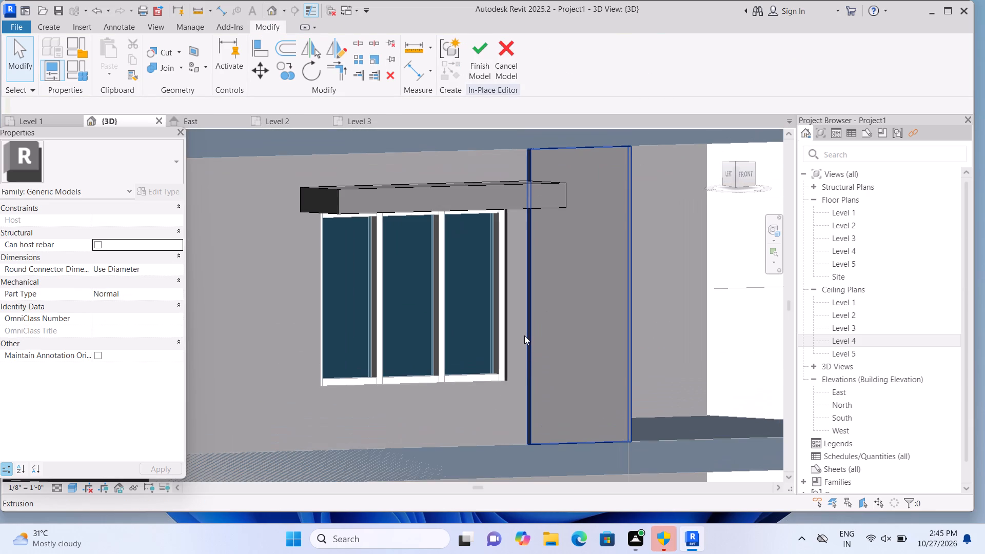
{"action": "left_click", "coordinate": [53, 30]}
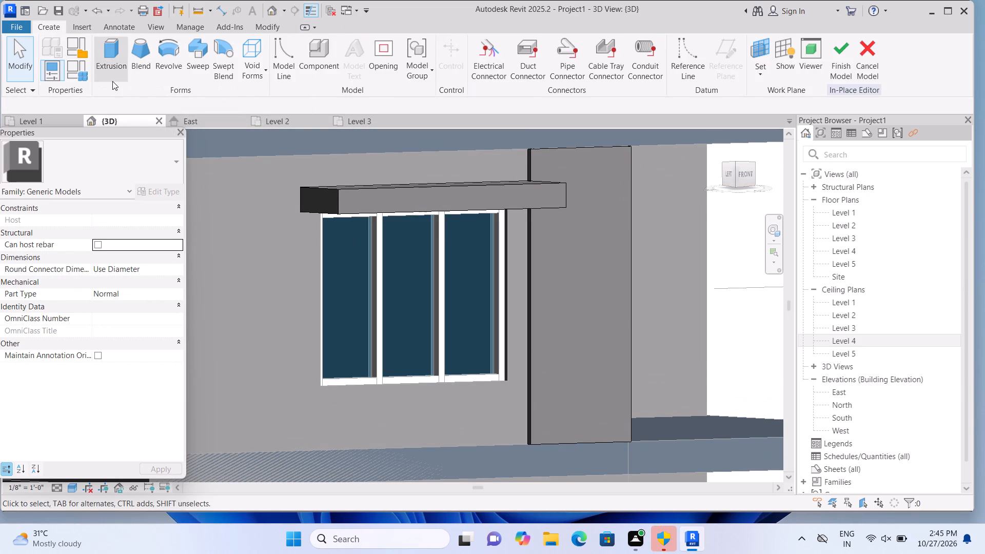
{"action": "left_click", "coordinate": [113, 81]}
{"action": "left_click", "coordinate": [671, 79]}
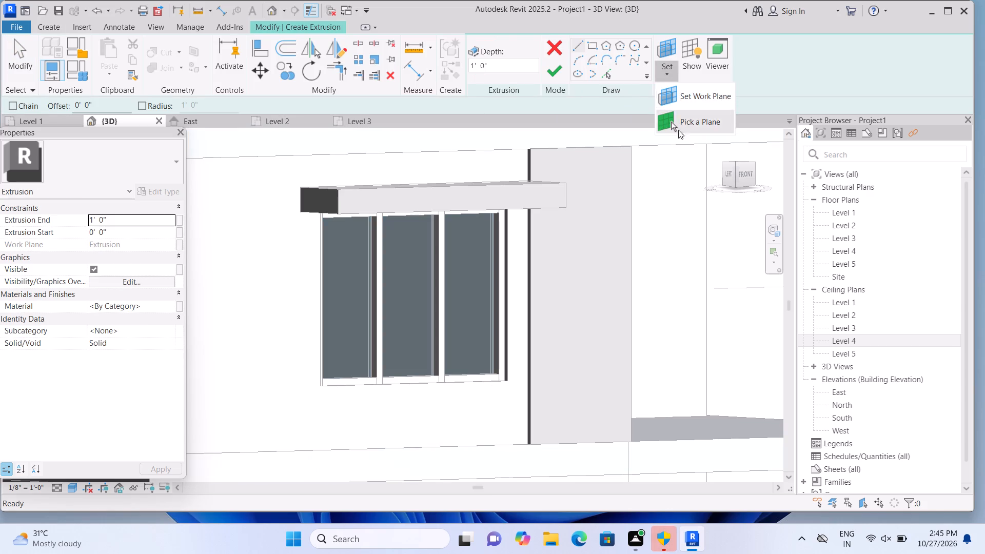
{"action": "left_click", "coordinate": [682, 127]}
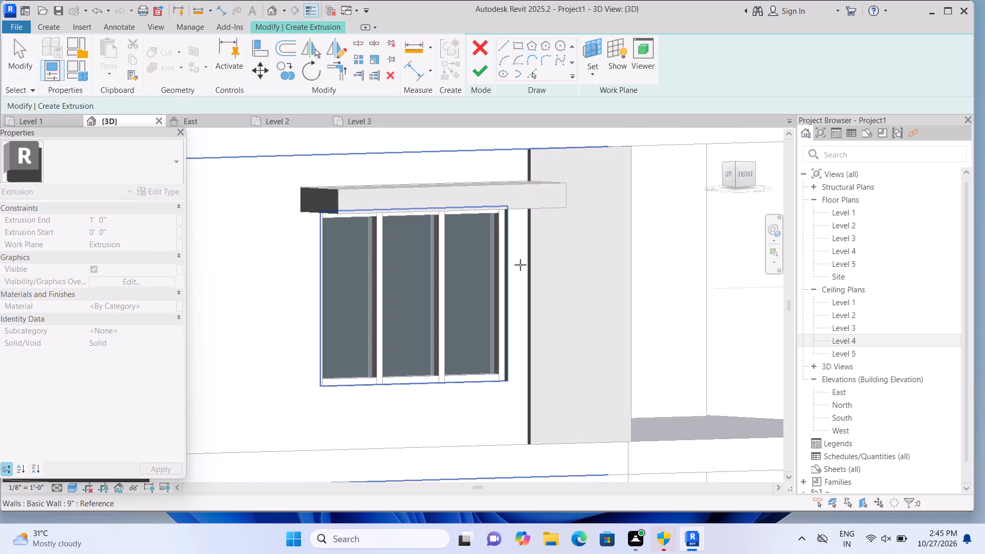
{"action": "left_click", "coordinate": [514, 267]}
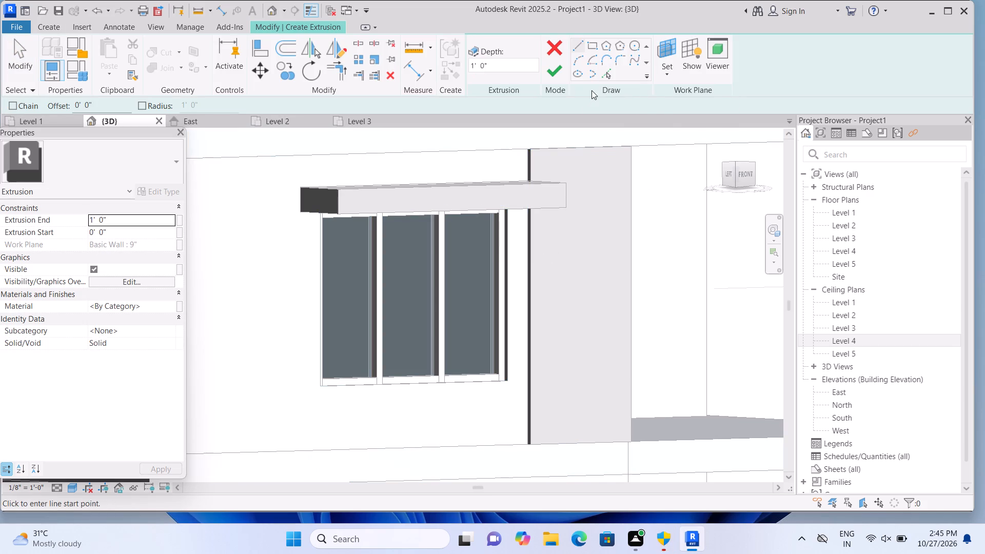
{"action": "left_click", "coordinate": [589, 45]}
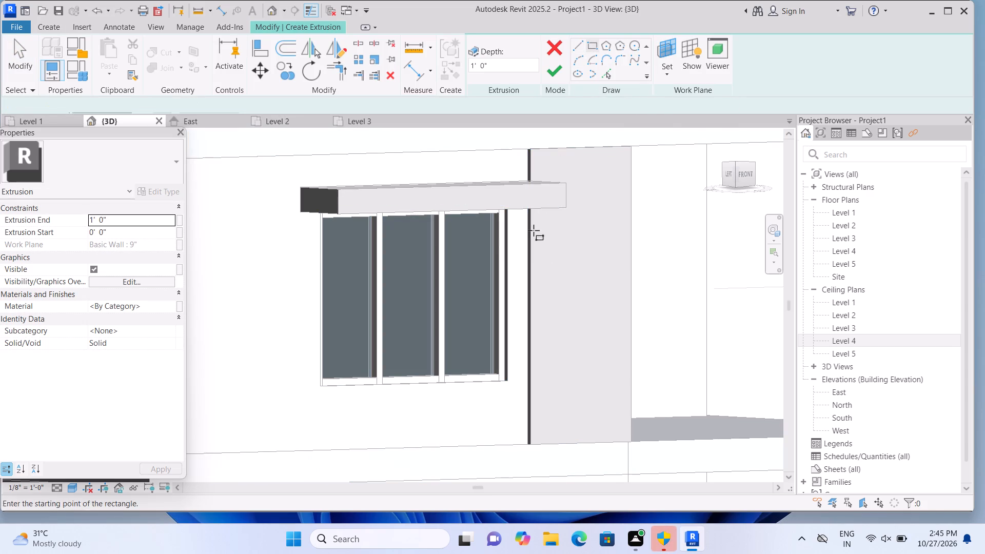
{"action": "left_click", "coordinate": [507, 211]}
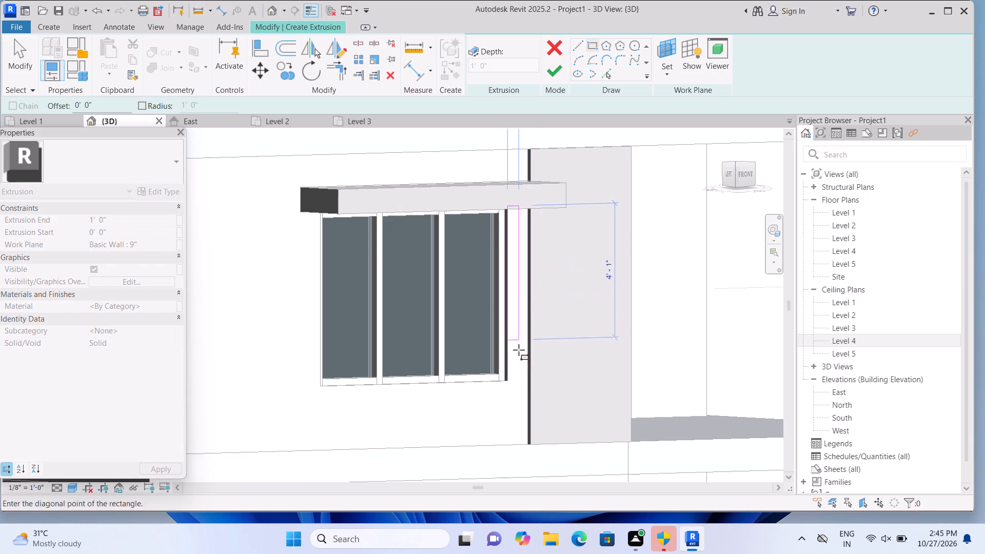
{"action": "left_click", "coordinate": [529, 447]}
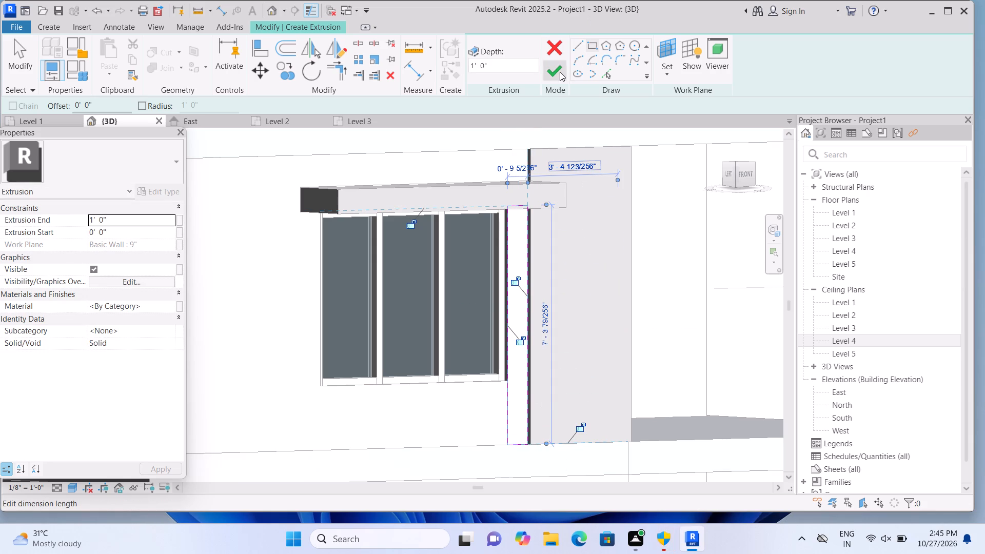
{"action": "left_click", "coordinate": [560, 72]}
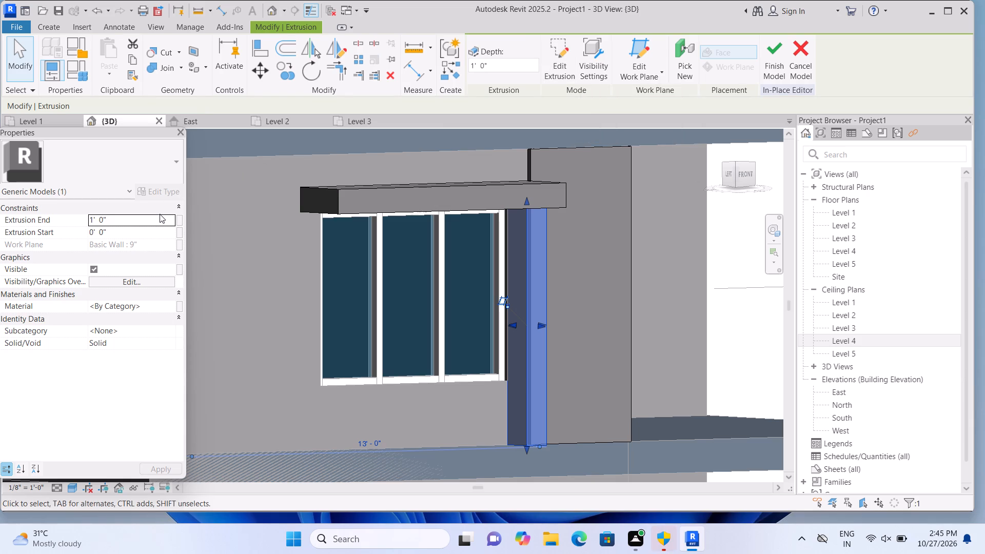
Set the new narrow strip's extrusion end to 2".
{"action": "left_click", "coordinate": [159, 215]}
{"action": "key", "text": "BackSpace"}
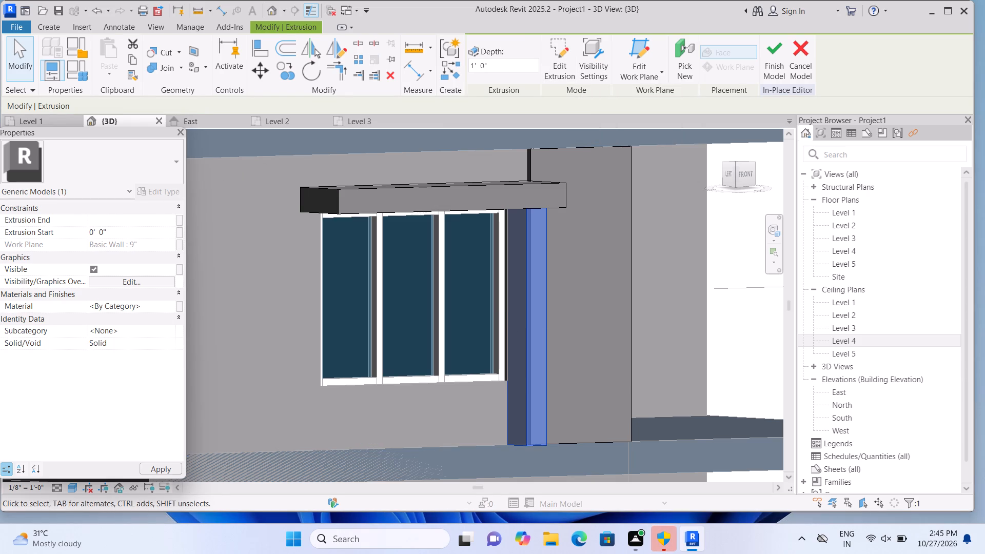
{"action": "type", "text": "2\""}
{"action": "key", "text": "Return"}
{"action": "left_click", "coordinate": [234, 305]}
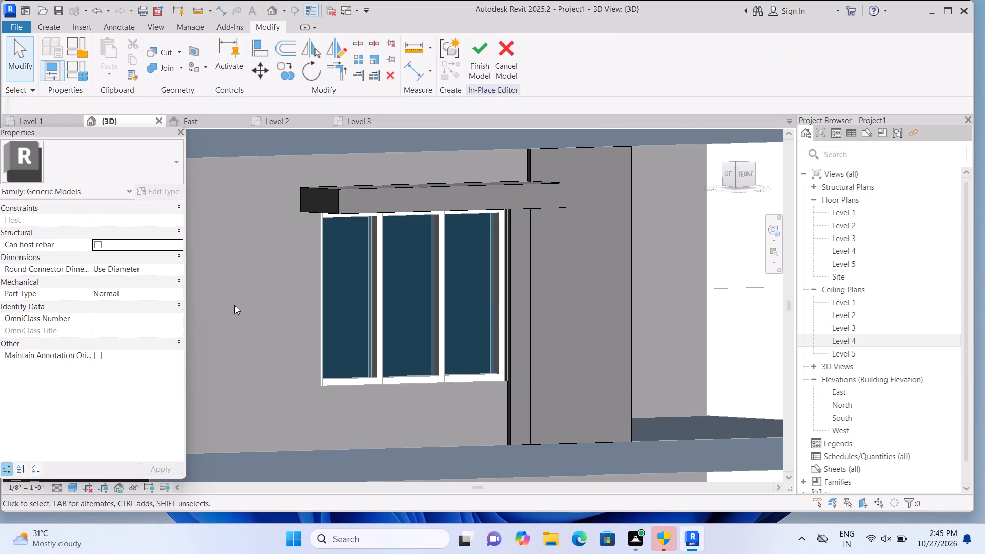
Join the wide panel and the narrow strip beside the upper window with Join Geometry.
{"action": "left_click", "coordinate": [183, 66]}
{"action": "left_click", "coordinate": [193, 95]}
{"action": "left_click", "coordinate": [579, 276]}
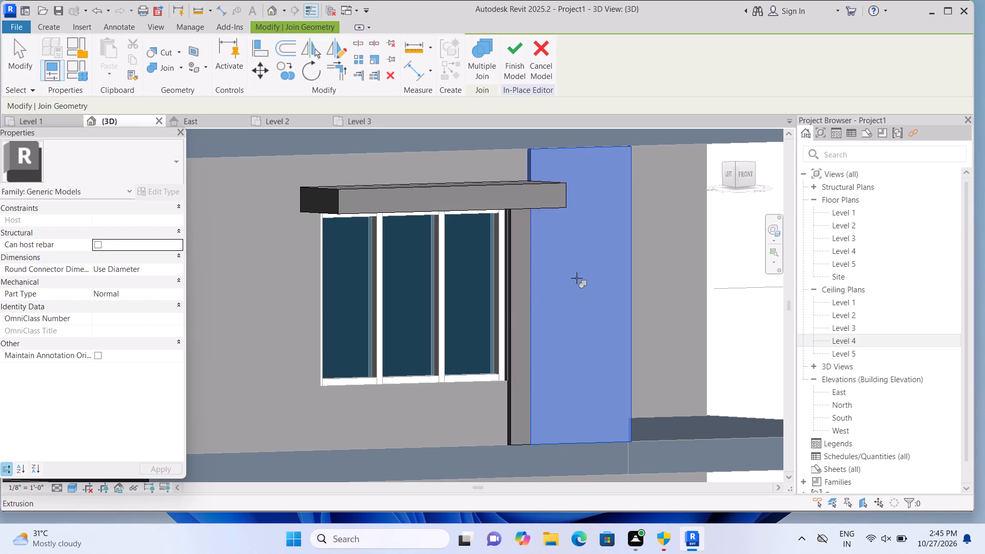
{"action": "left_click", "coordinate": [510, 309]}
Extrude a rectangle about 13' 4 1/2" by 1' 11 3/8" on the front wall's face, from the upper window's lower corner to the building's corner.
{"action": "scroll", "coordinate": [706, 274], "scroll_direction": "down", "scroll_amount": 2}
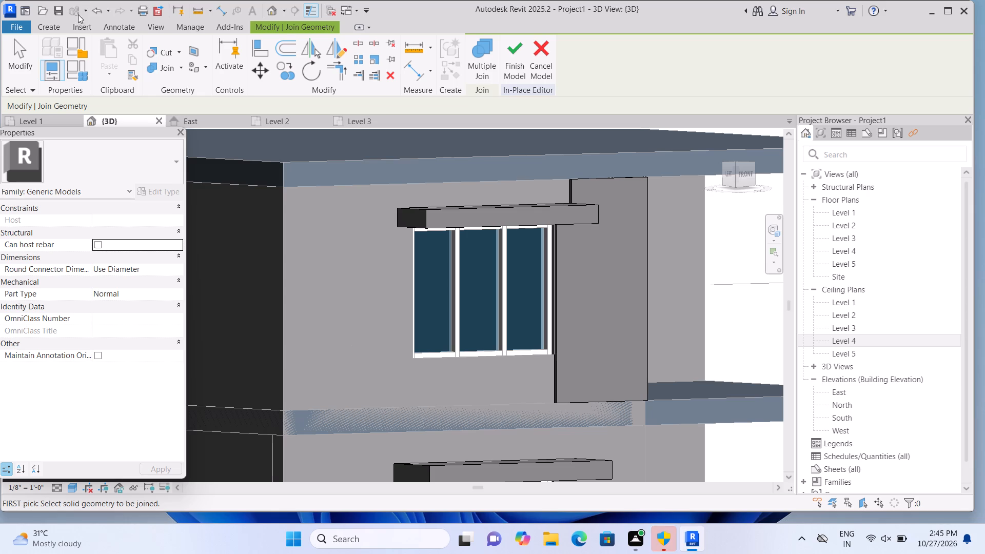
{"action": "left_click", "coordinate": [55, 30]}
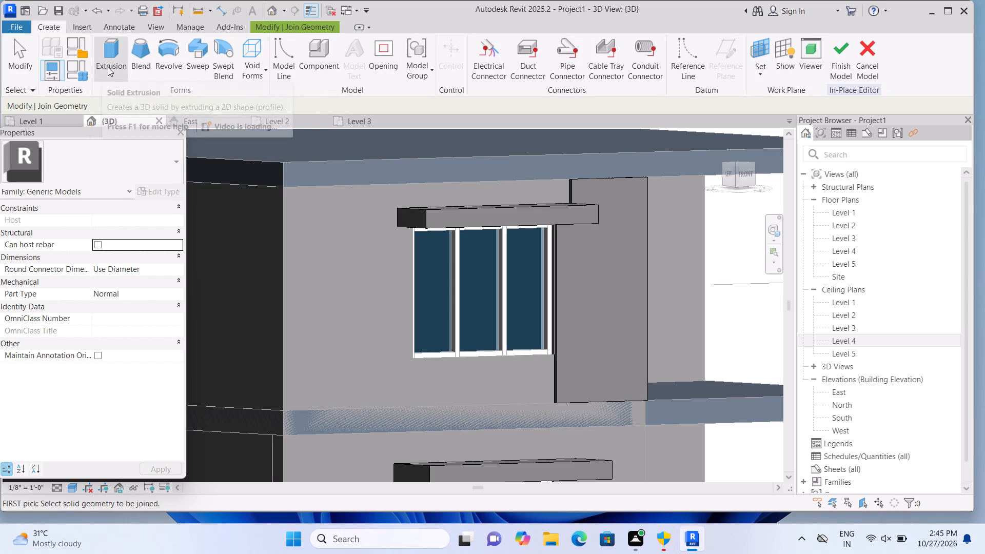
{"action": "left_click", "coordinate": [108, 67]}
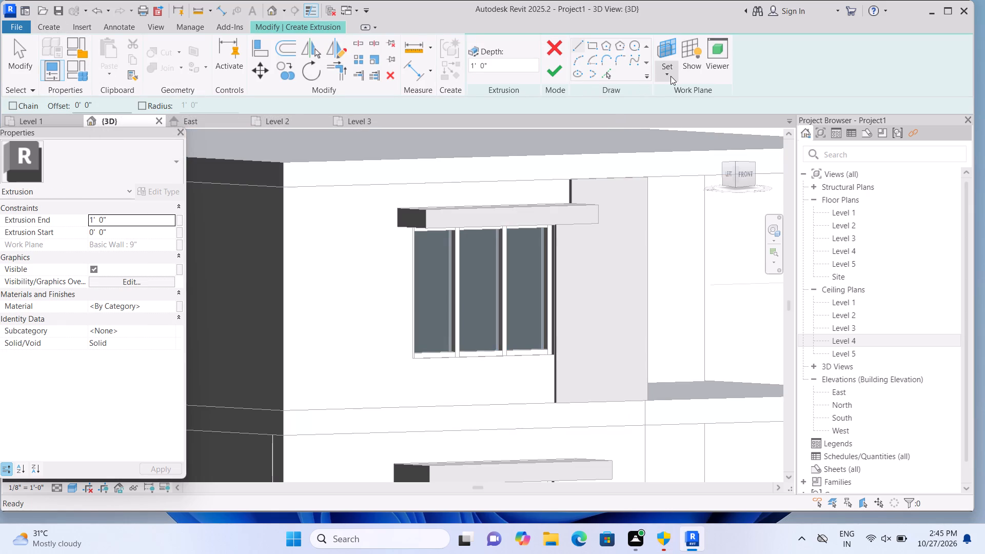
{"action": "left_click", "coordinate": [671, 76]}
{"action": "left_click", "coordinate": [679, 117]}
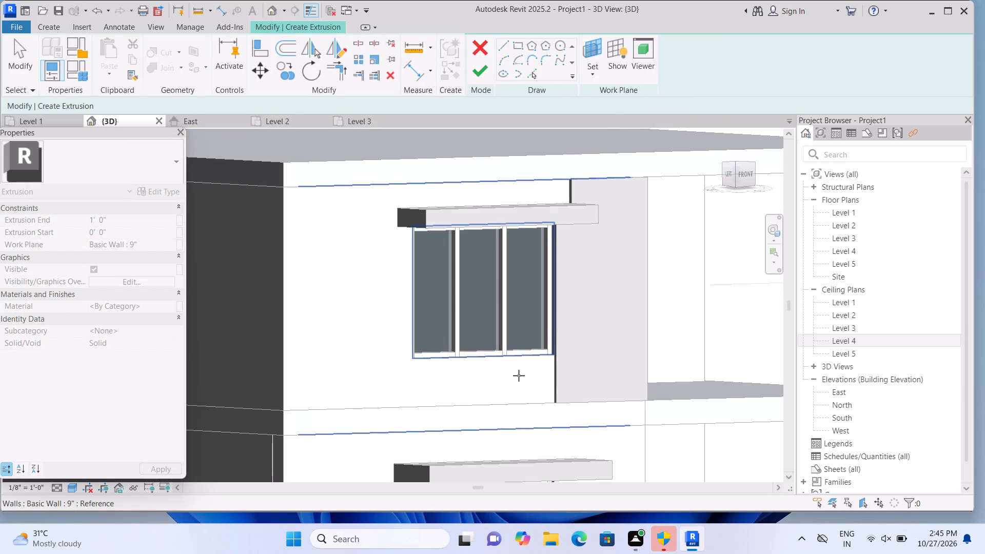
{"action": "left_click", "coordinate": [525, 374]}
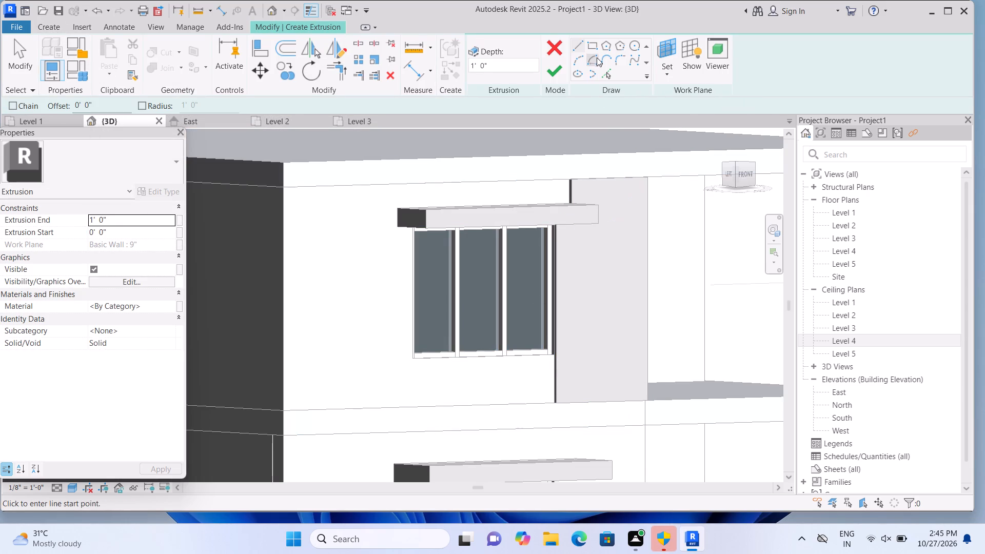
{"action": "left_click", "coordinate": [592, 44]}
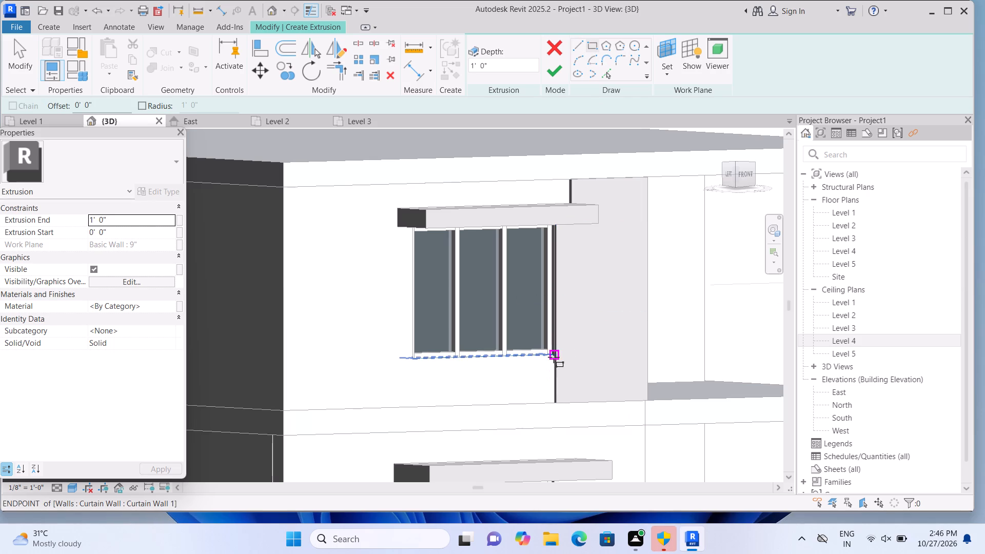
{"action": "left_click", "coordinate": [554, 357]}
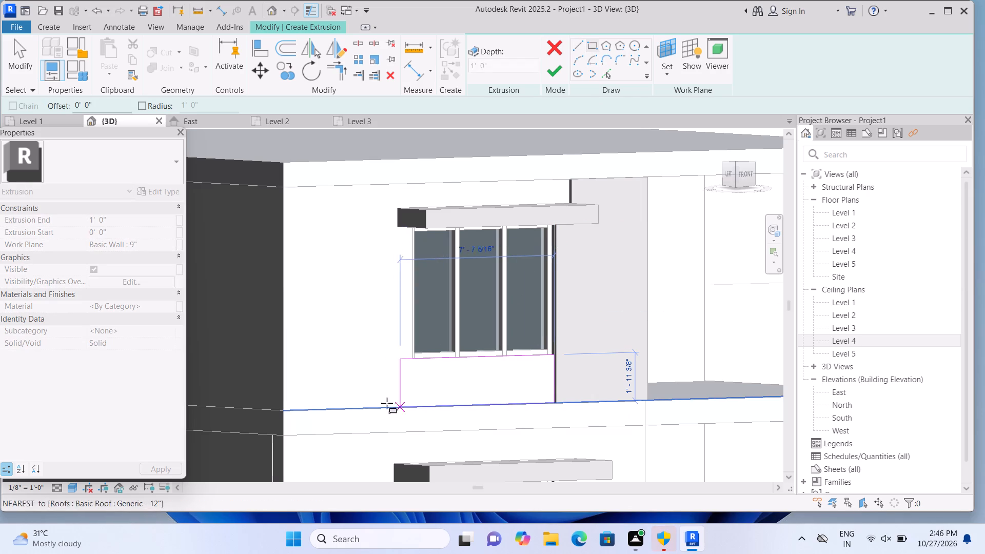
{"action": "left_click", "coordinate": [282, 409]}
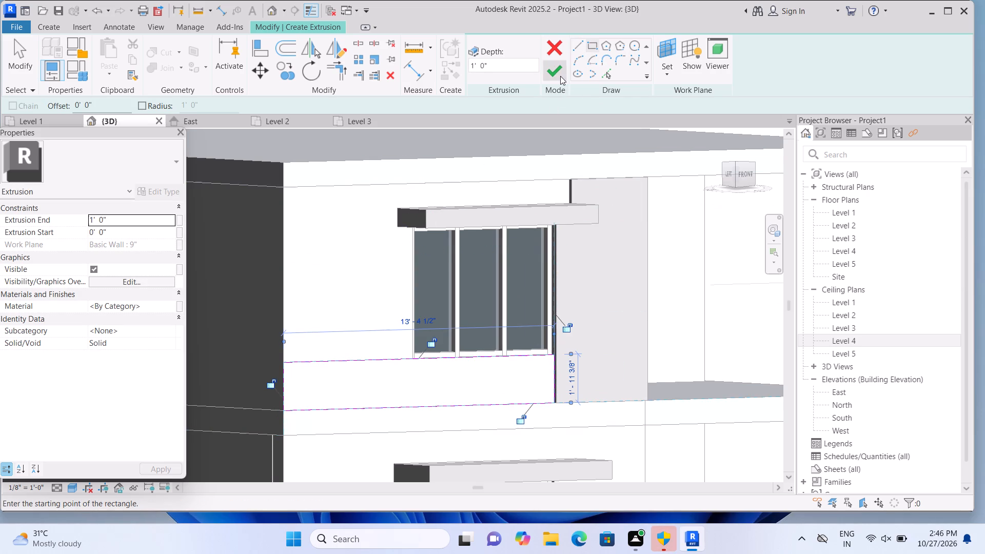
{"action": "left_click", "coordinate": [560, 76]}
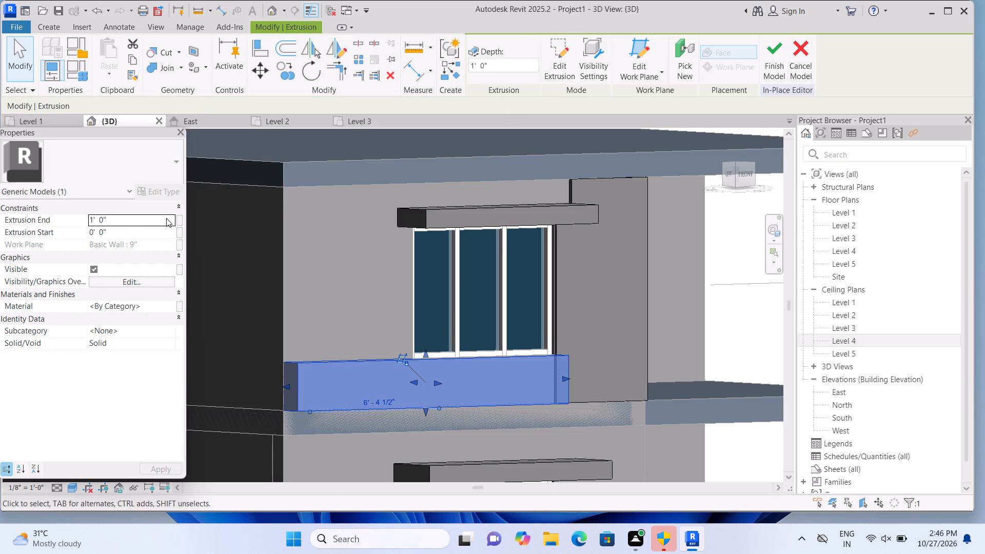
Set the extrusion end of the long panel below the upper window to 2".
{"action": "left_click", "coordinate": [166, 218]}
{"action": "key", "text": "BackSpace"}
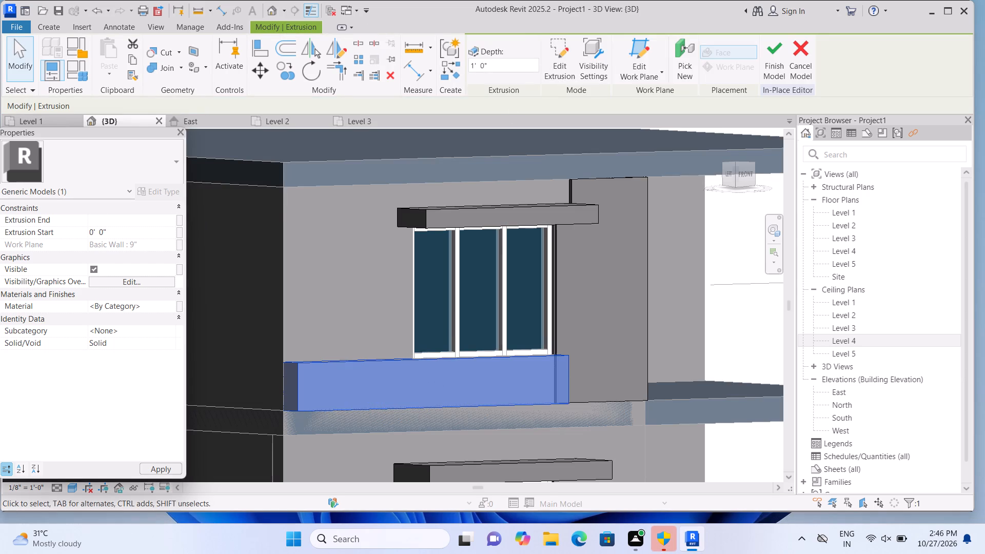
{"action": "type", "text": "2\""}
{"action": "key", "text": "Return"}
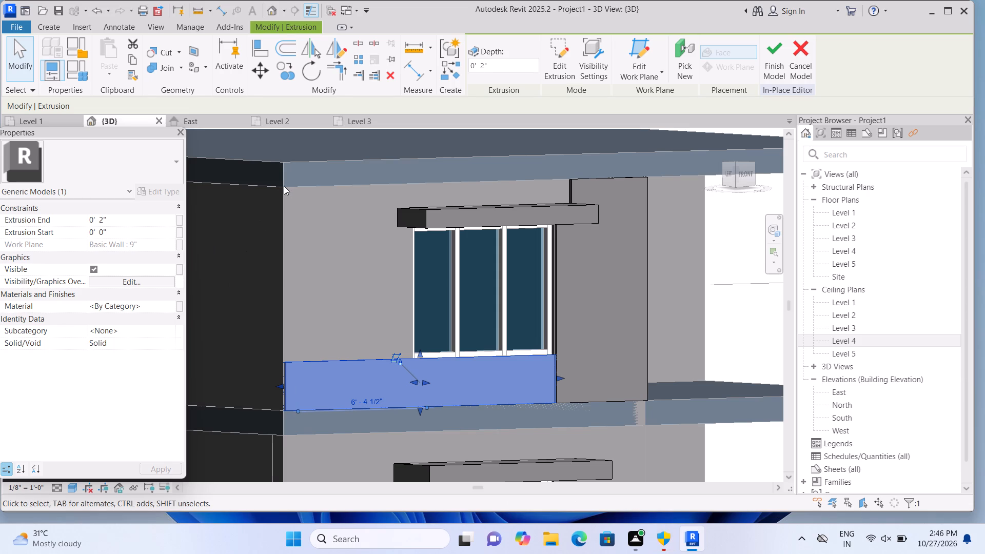
{"action": "left_click", "coordinate": [248, 269]}
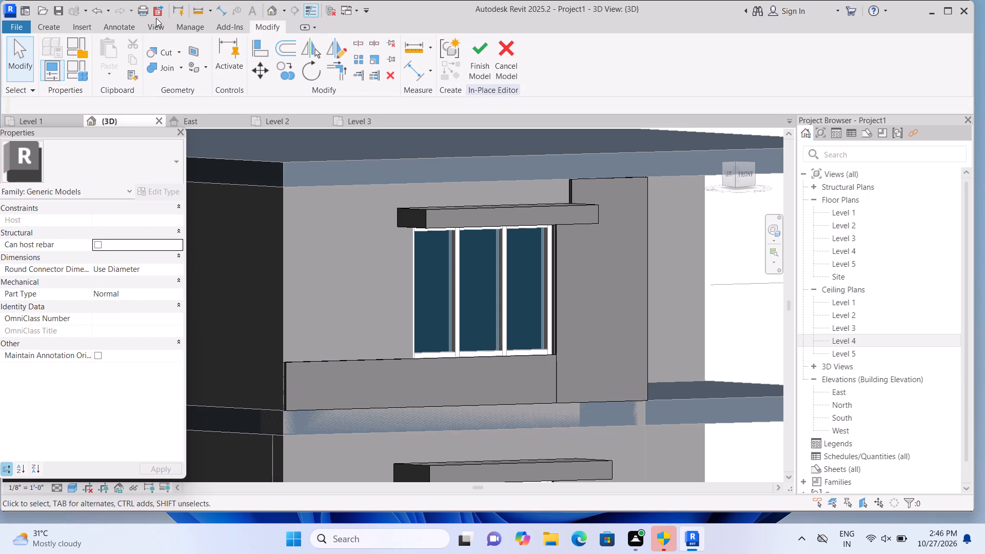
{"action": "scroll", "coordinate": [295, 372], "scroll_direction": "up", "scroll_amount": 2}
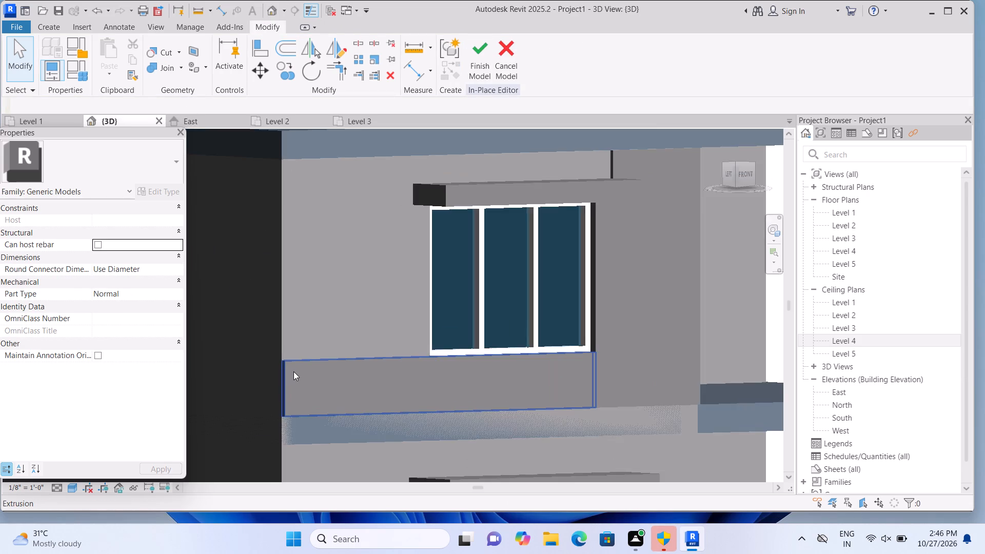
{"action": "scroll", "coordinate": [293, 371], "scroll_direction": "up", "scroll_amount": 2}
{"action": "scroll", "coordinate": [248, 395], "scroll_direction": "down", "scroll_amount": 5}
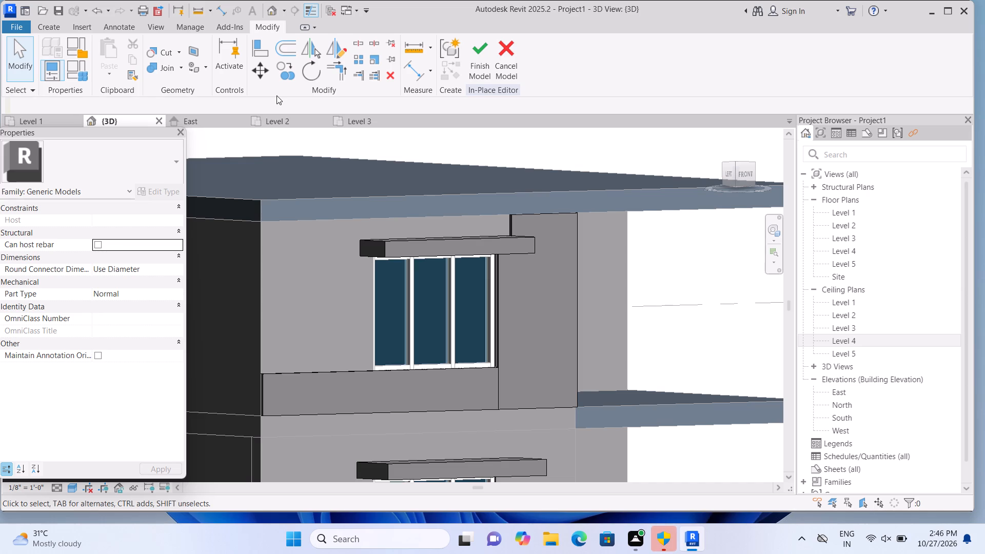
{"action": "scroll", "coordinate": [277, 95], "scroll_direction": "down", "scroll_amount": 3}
Join the long panel below the upper window to the wide panel beside the window with Join Geometry.
{"action": "scroll", "coordinate": [526, 319], "scroll_direction": "down", "scroll_amount": 1}
{"action": "scroll", "coordinate": [578, 324], "scroll_direction": "down", "scroll_amount": 1}
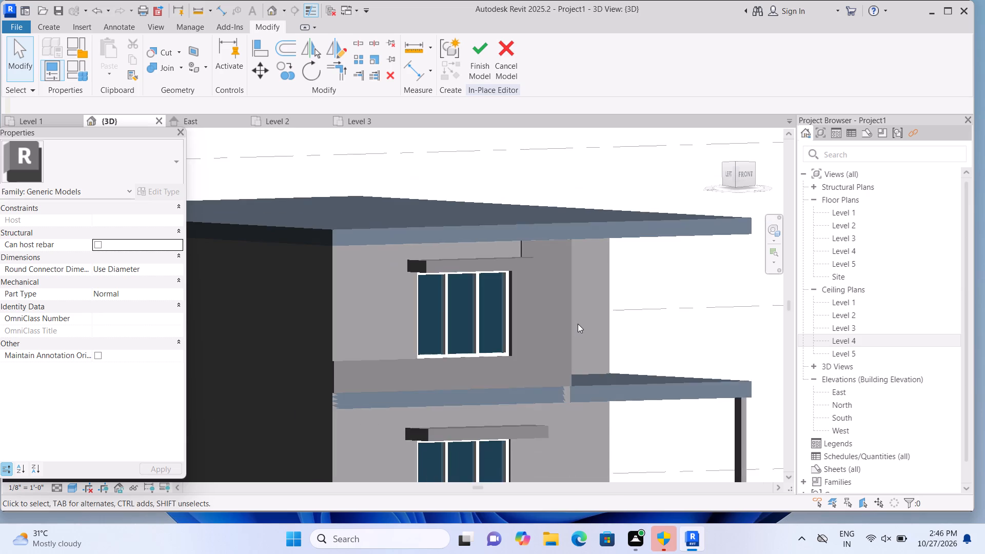
{"action": "scroll", "coordinate": [578, 324], "scroll_direction": "down", "scroll_amount": 3}
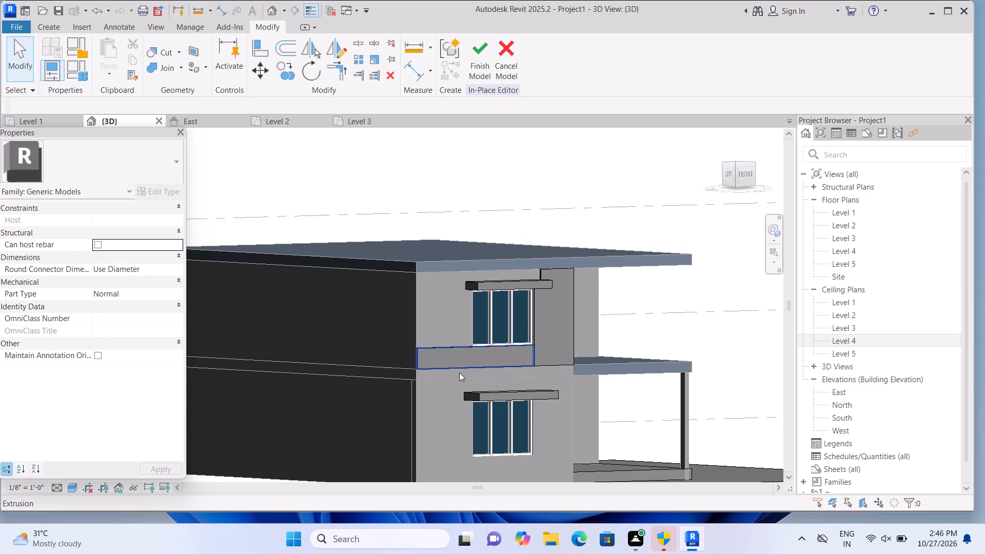
{"action": "scroll", "coordinate": [450, 372], "scroll_direction": "up", "scroll_amount": 3}
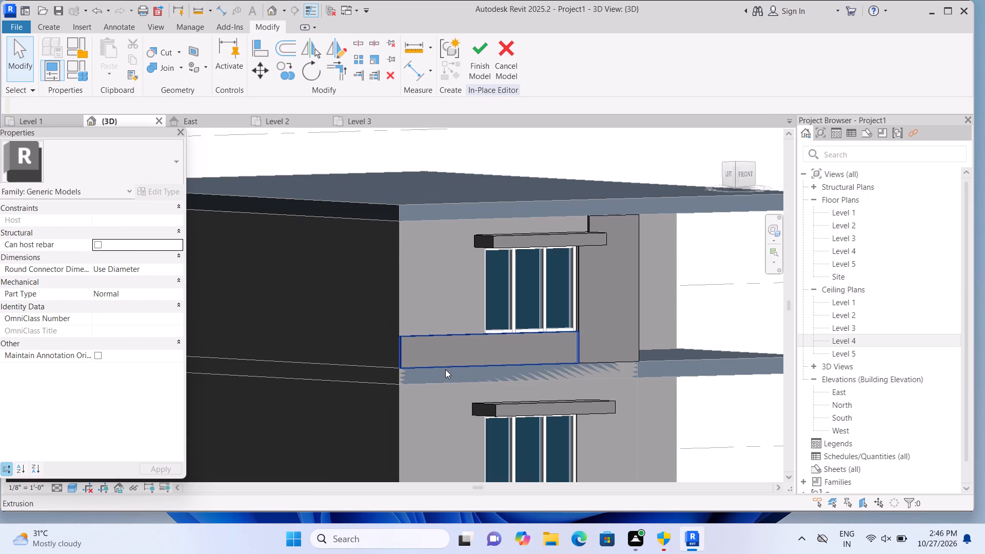
{"action": "scroll", "coordinate": [445, 369], "scroll_direction": "up", "scroll_amount": 1}
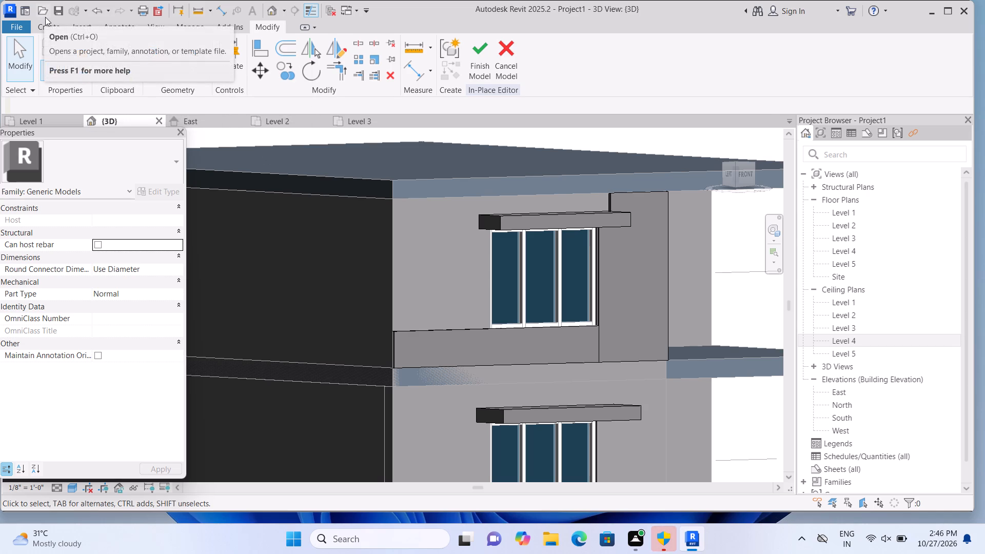
{"action": "left_click", "coordinate": [179, 65]}
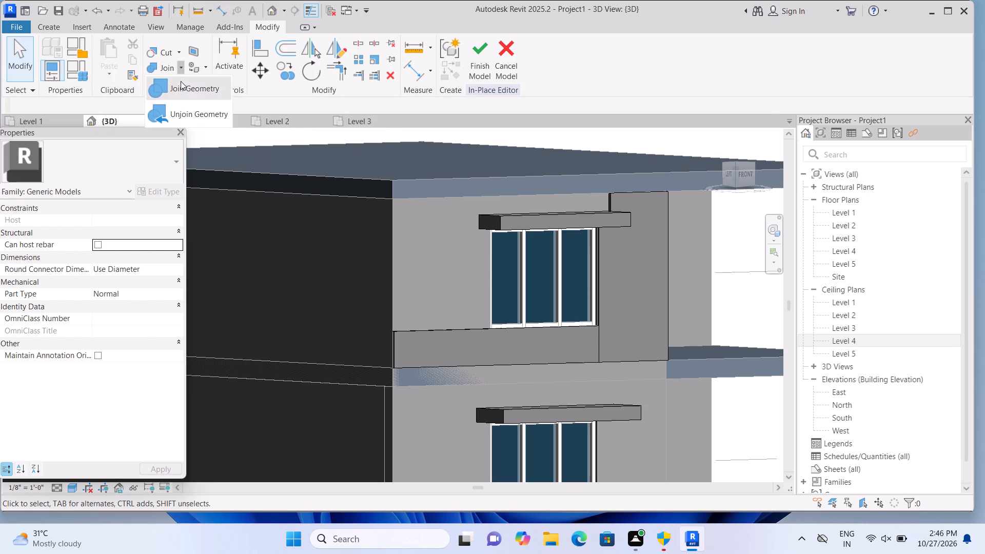
{"action": "left_click", "coordinate": [182, 87]}
{"action": "left_click", "coordinate": [510, 349]}
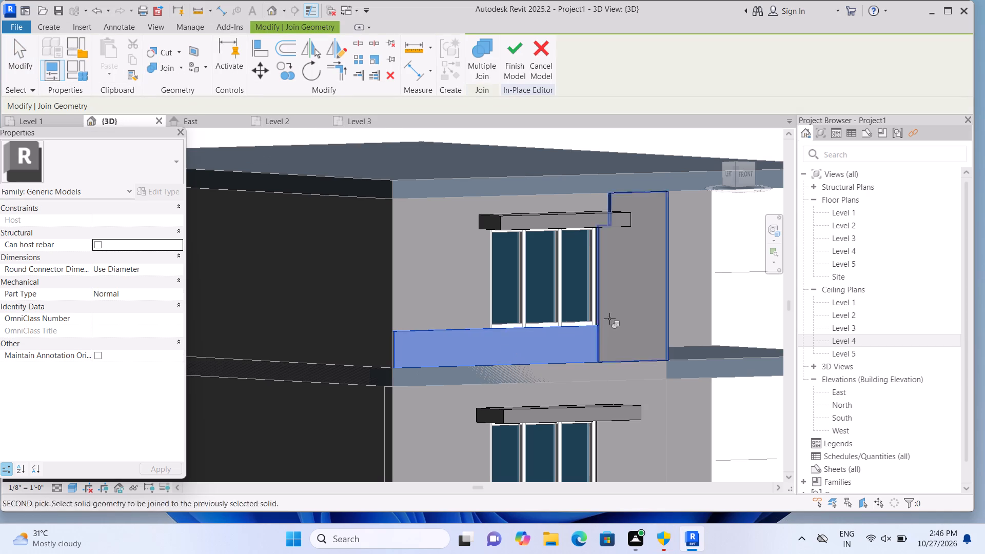
{"action": "left_click", "coordinate": [618, 319]}
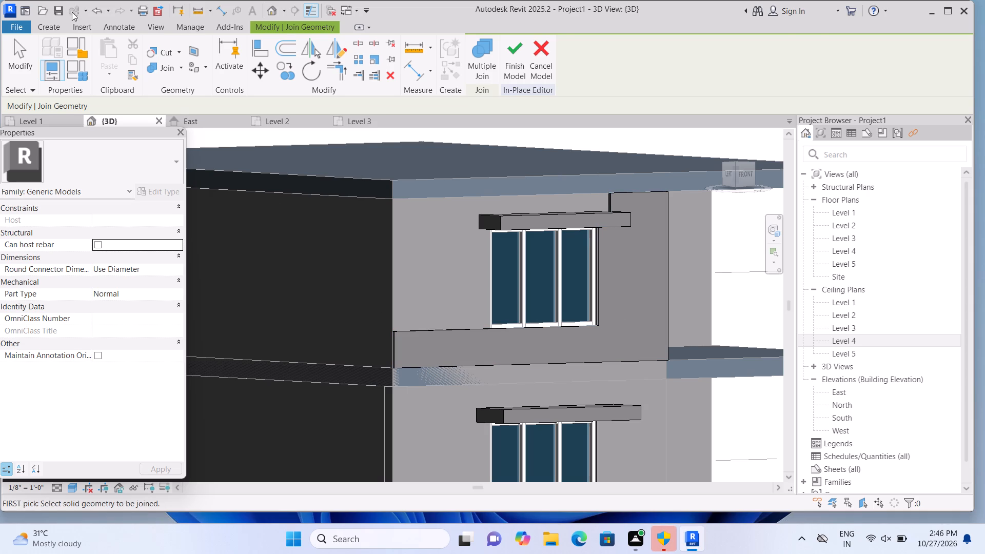
Extrude a rectangle about 6' 4 1/2" by 5' 3 15/16" on the front wall's face, between the upper window and the building's corner.
{"action": "left_click", "coordinate": [55, 22]}
{"action": "left_click", "coordinate": [123, 57]}
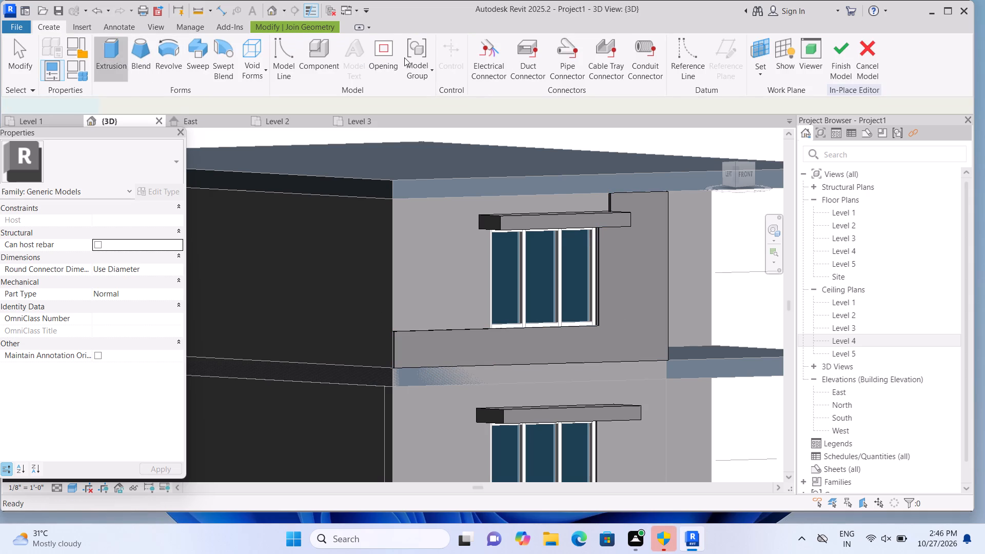
{"action": "left_click", "coordinate": [665, 74]}
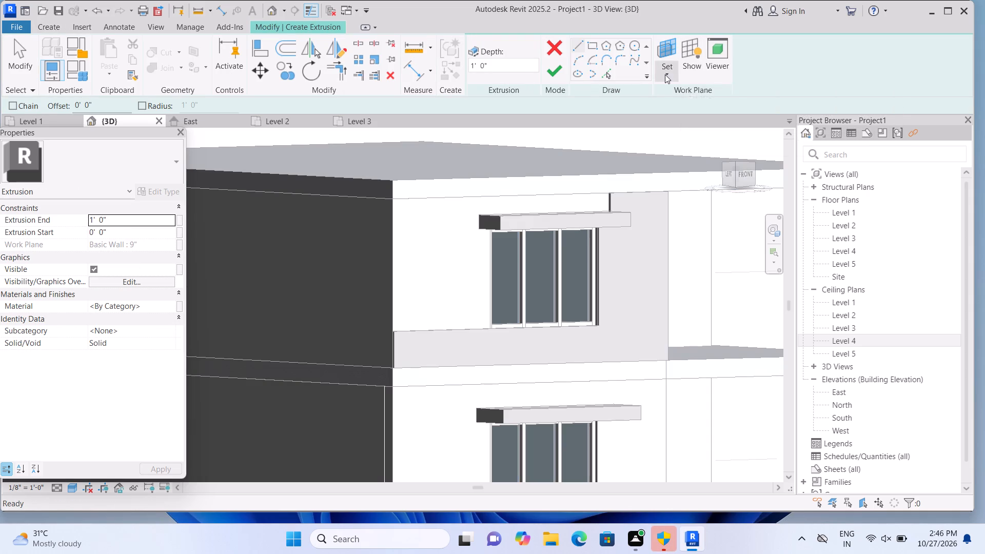
{"action": "left_click", "coordinate": [672, 131]}
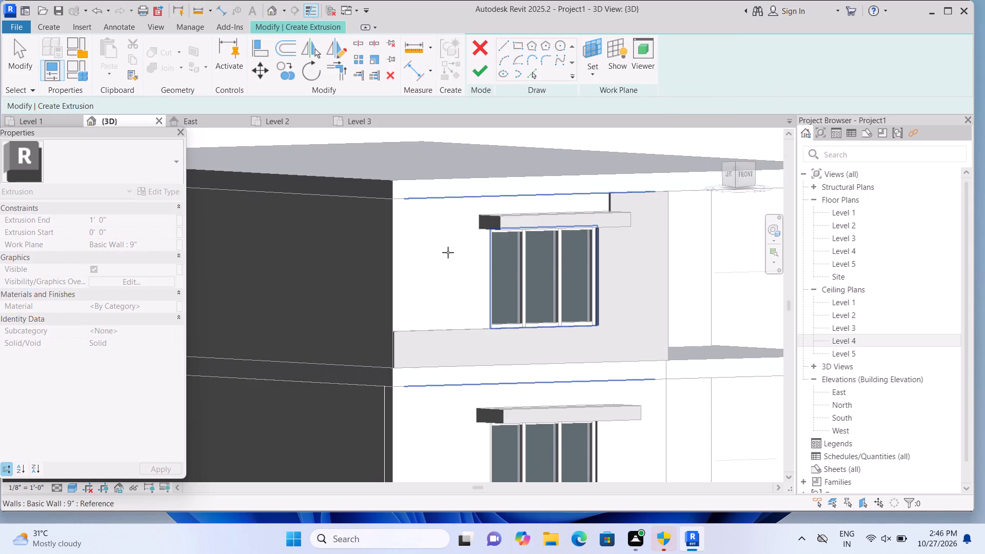
{"action": "left_click", "coordinate": [448, 252]}
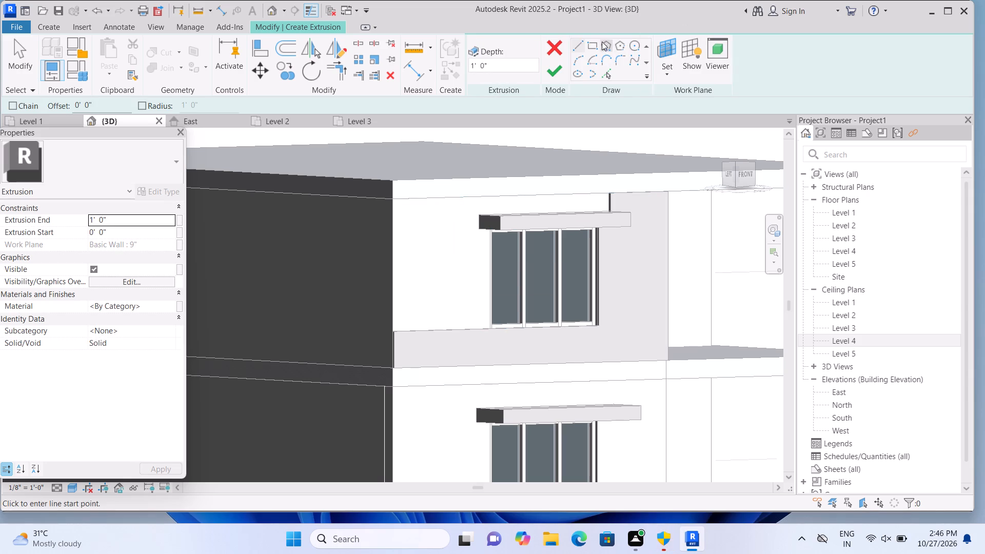
{"action": "left_click", "coordinate": [596, 42]}
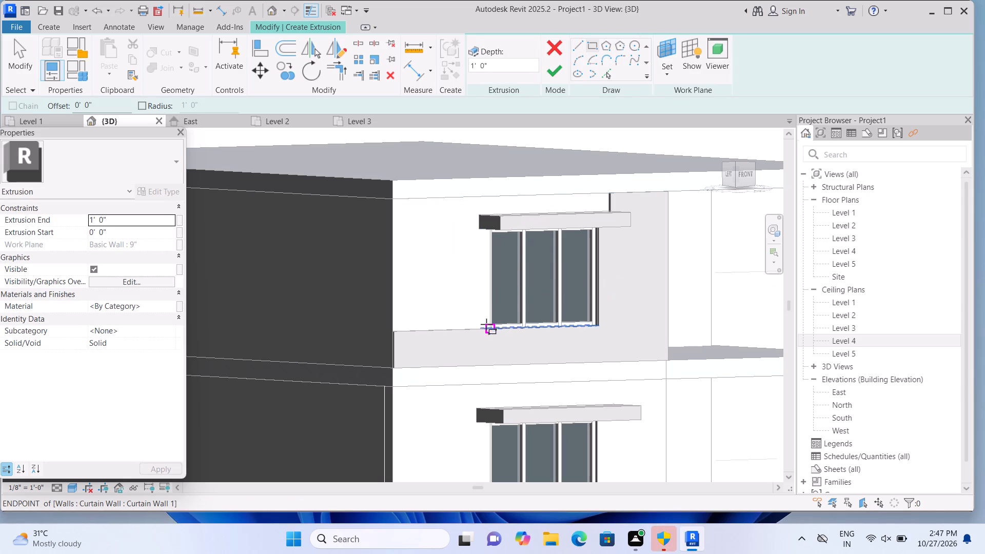
{"action": "left_click", "coordinate": [486, 325]}
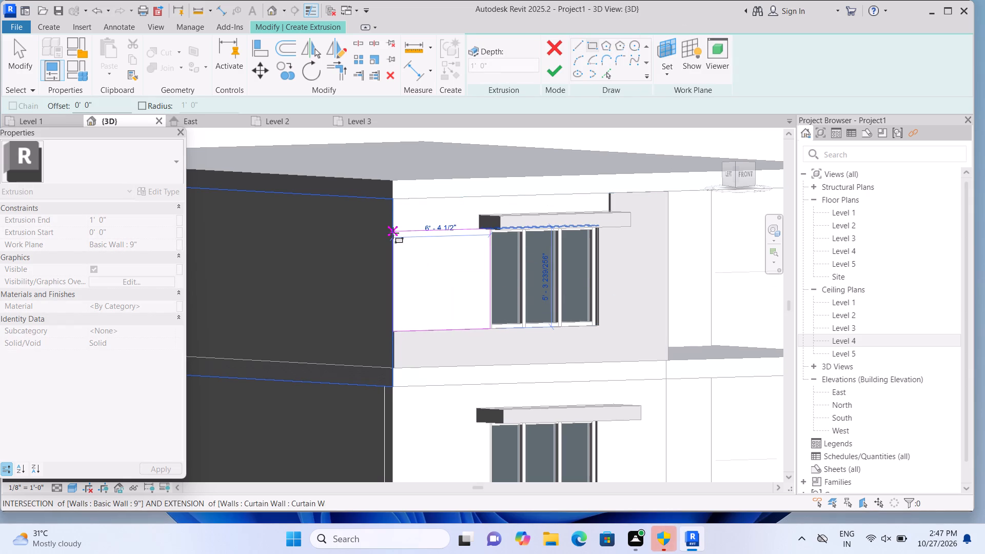
{"action": "left_click", "coordinate": [393, 233]}
{"action": "double_click", "coordinate": [563, 65]}
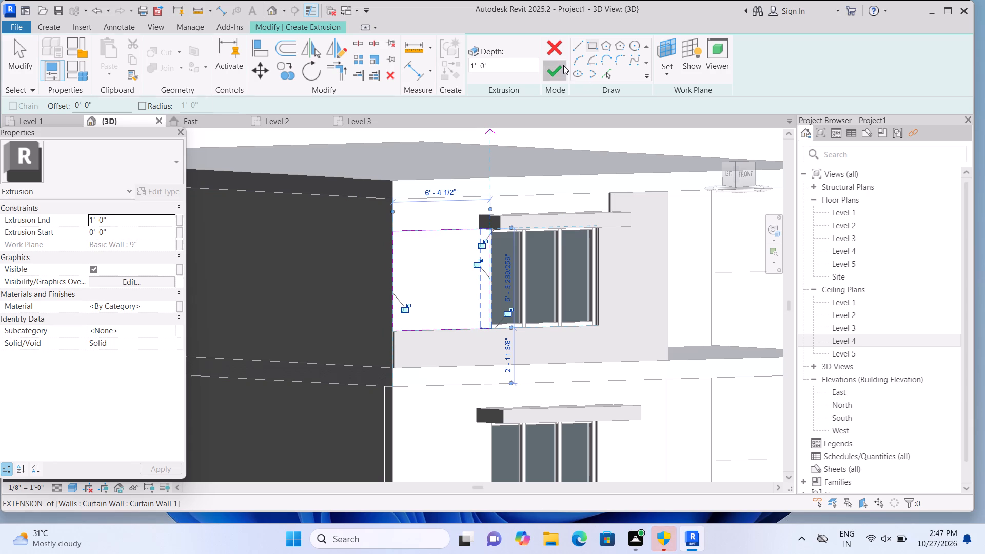
Set the extrusion end of the new panel between the upper window and the building's corner to 2".
{"action": "left_click", "coordinate": [153, 219]}
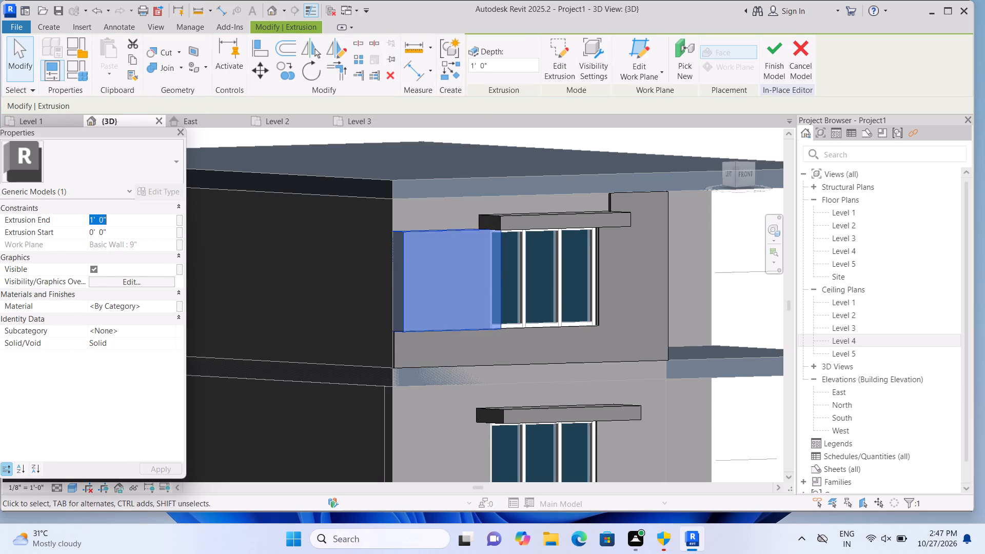
{"action": "key", "text": "BackSpace"}
{"action": "type", "text": "2\""}
{"action": "key", "text": "Return"}
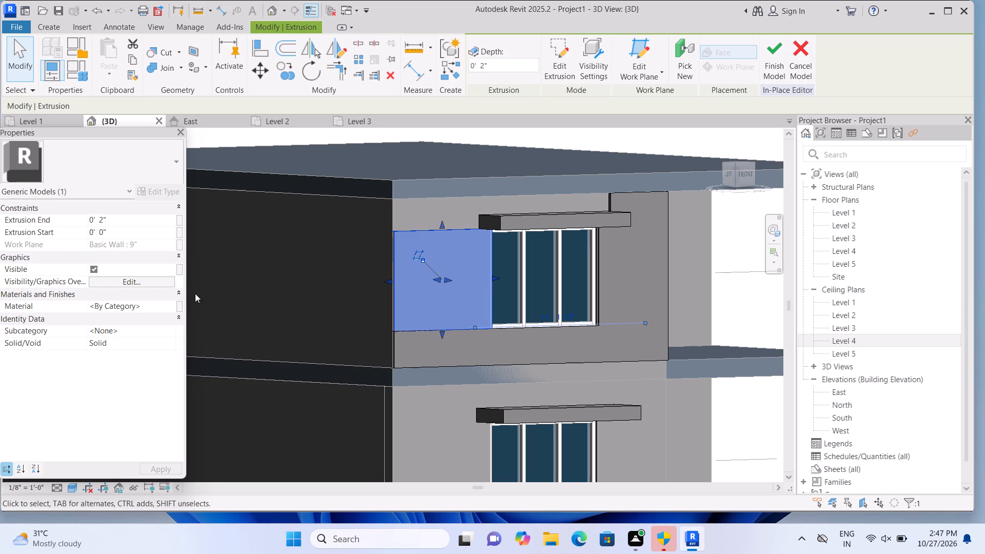
{"action": "left_click", "coordinate": [223, 286]}
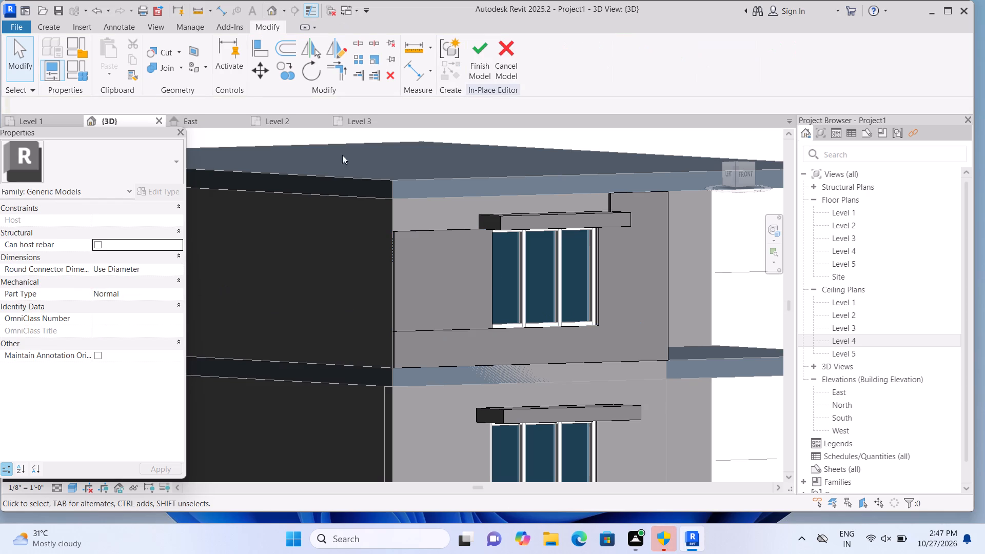
Join the panel at the building's corner to the long panel below the upper window with Join Geometry.
{"action": "left_click", "coordinate": [181, 67]}
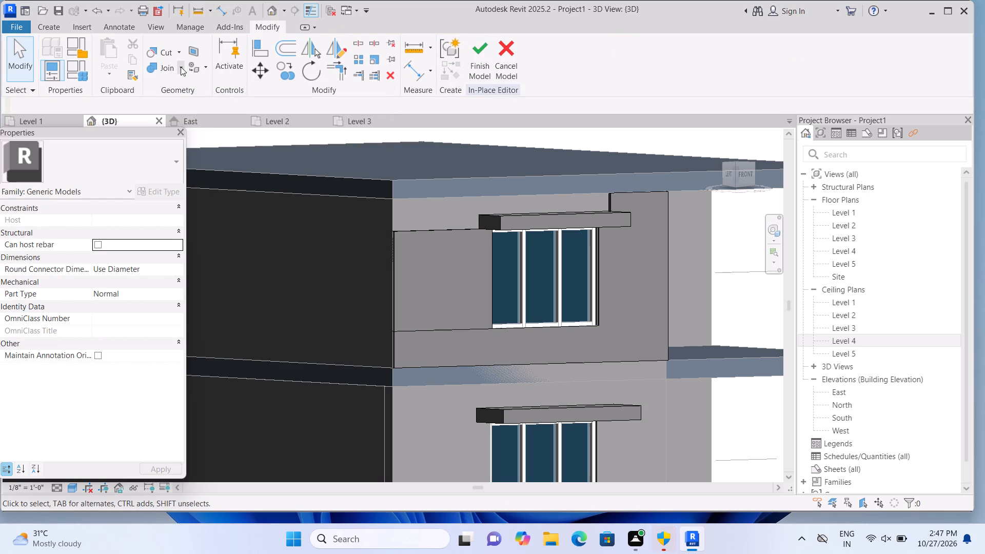
{"action": "left_click", "coordinate": [180, 91]}
{"action": "left_click", "coordinate": [422, 291]}
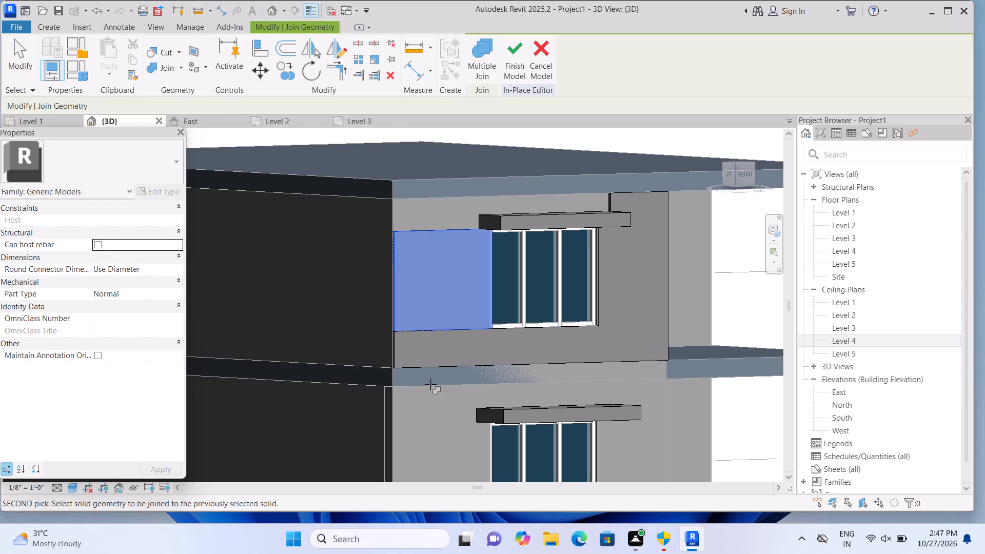
{"action": "left_click", "coordinate": [430, 360]}
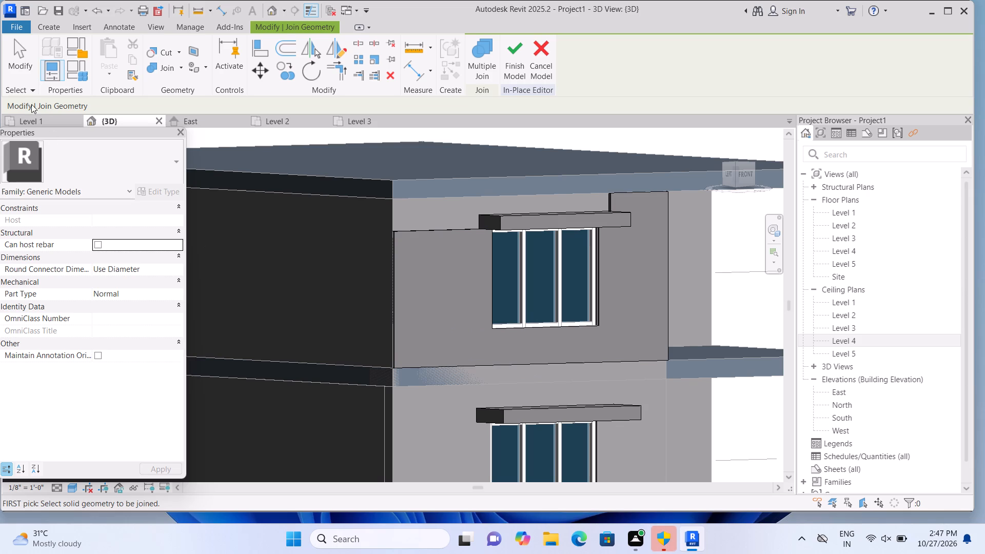
Extrude a rectangle about 5' 7 5/8" wide on the front wall's face, from the upper canopy's lower back corner to the roof's top corner.
{"action": "left_click", "coordinate": [53, 29]}
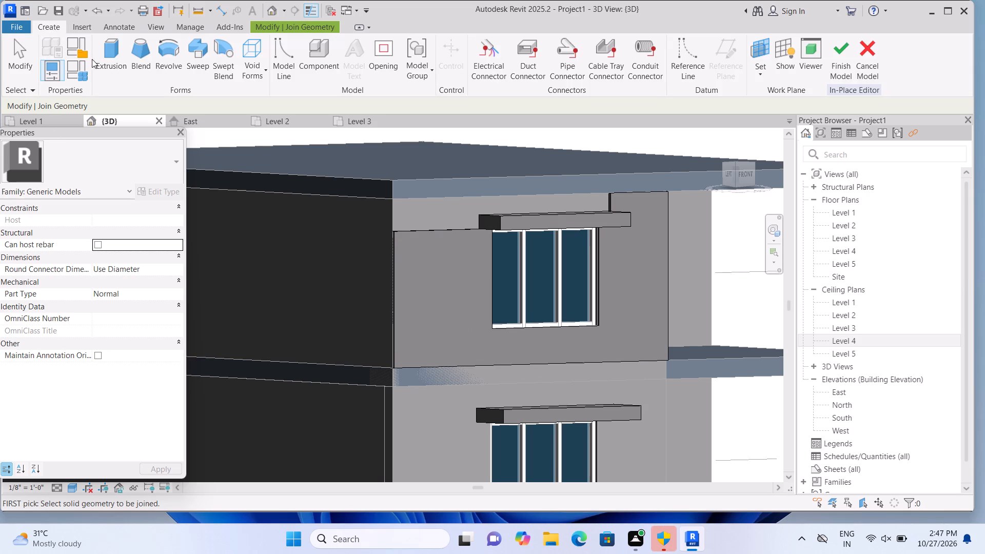
{"action": "left_click", "coordinate": [115, 61]}
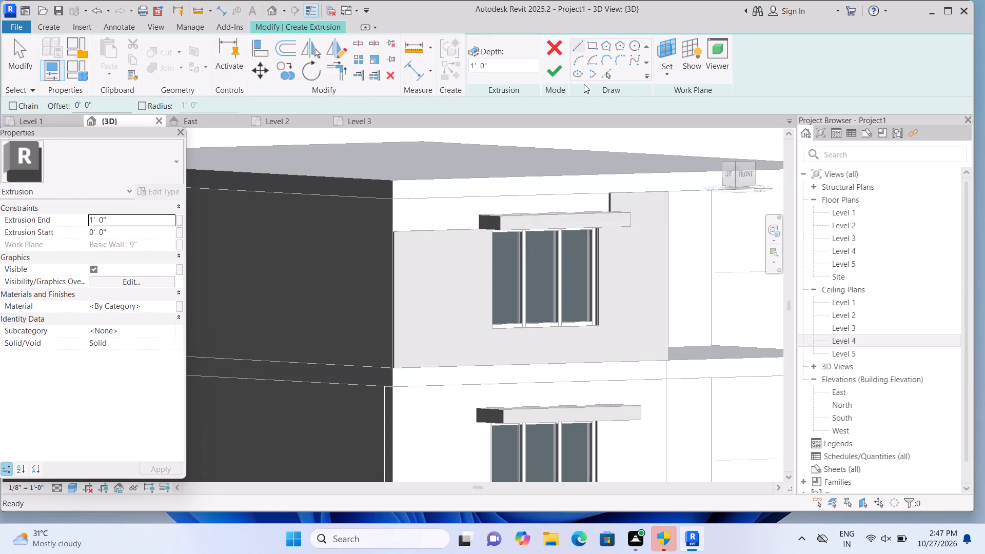
{"action": "left_click", "coordinate": [663, 76]}
{"action": "left_click", "coordinate": [668, 117]}
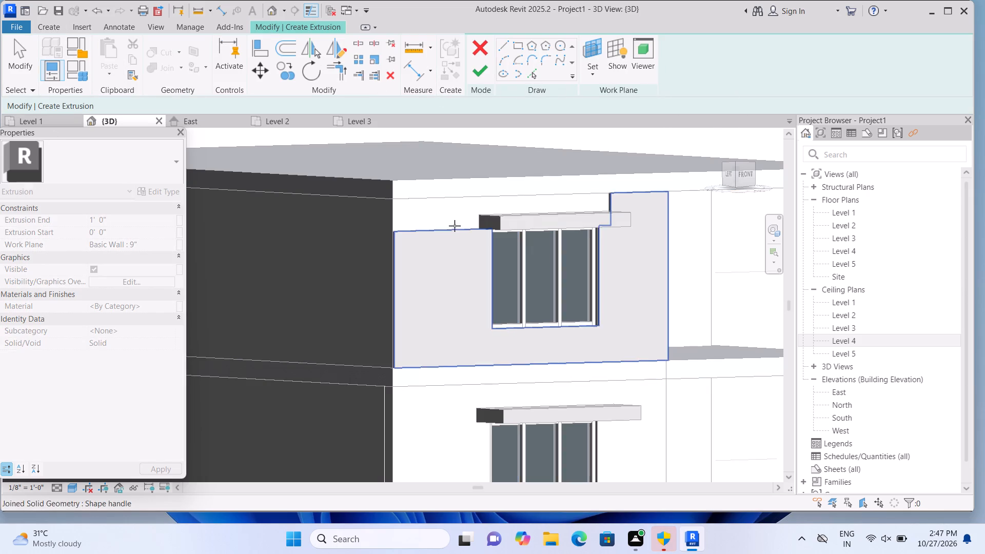
{"action": "left_click", "coordinate": [434, 211]}
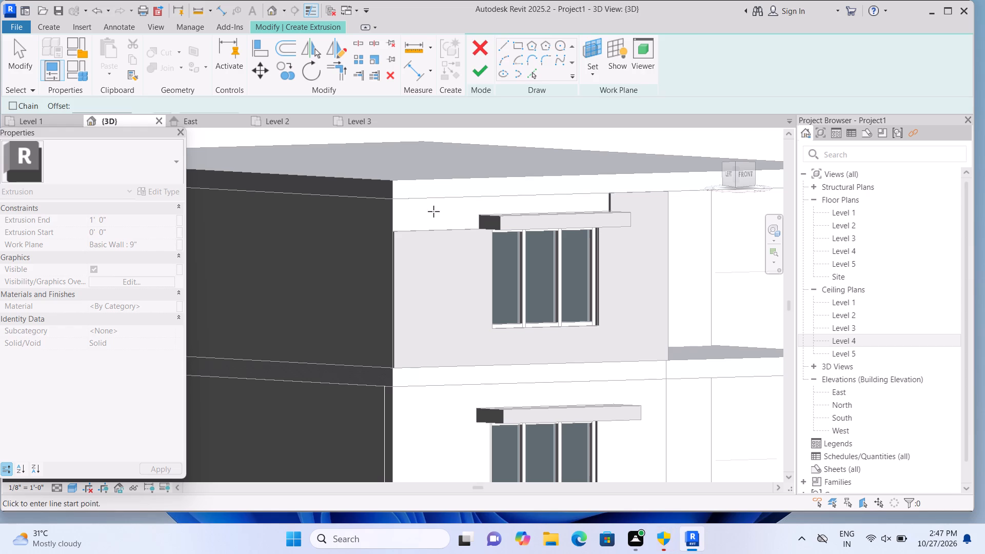
{"action": "left_click", "coordinate": [596, 43]}
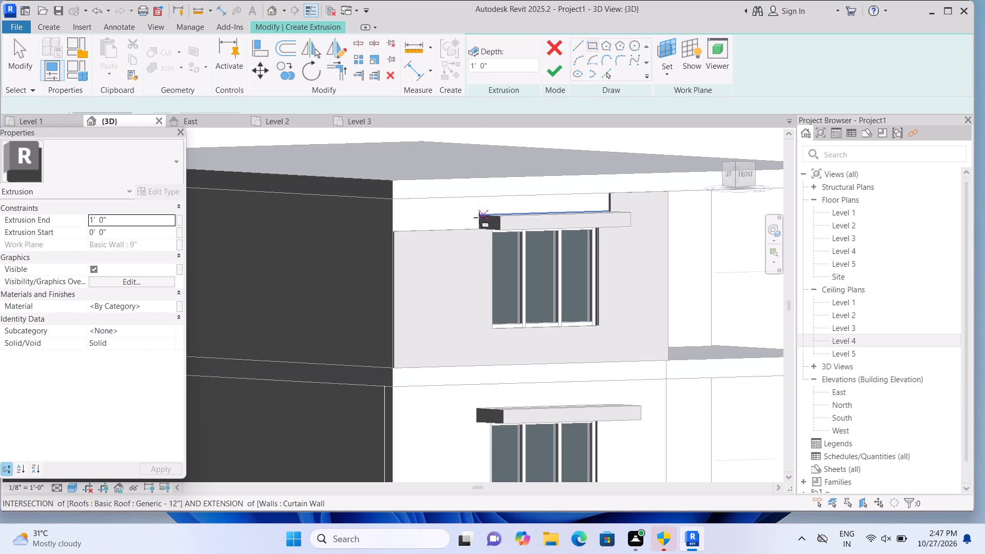
{"action": "left_click", "coordinate": [478, 230]}
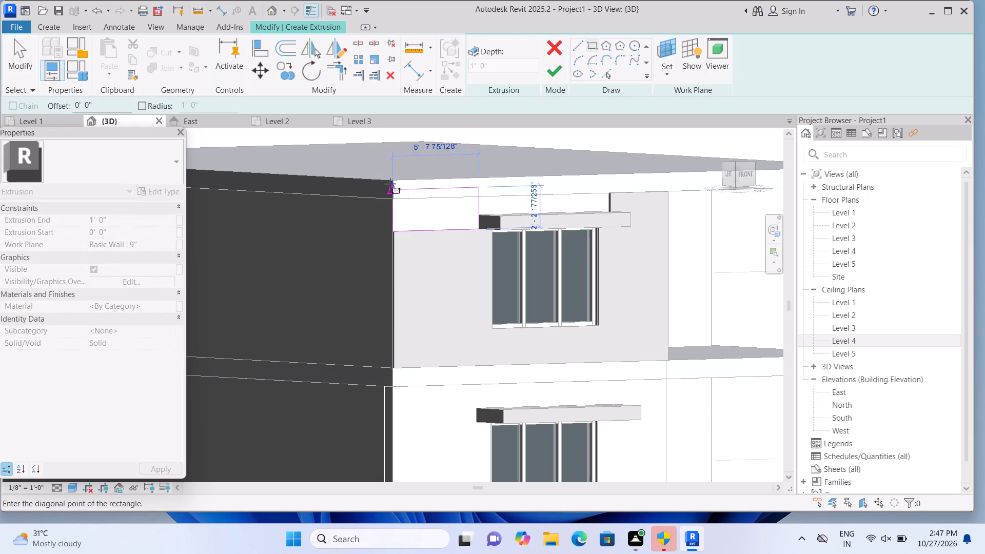
{"action": "left_click", "coordinate": [391, 182]}
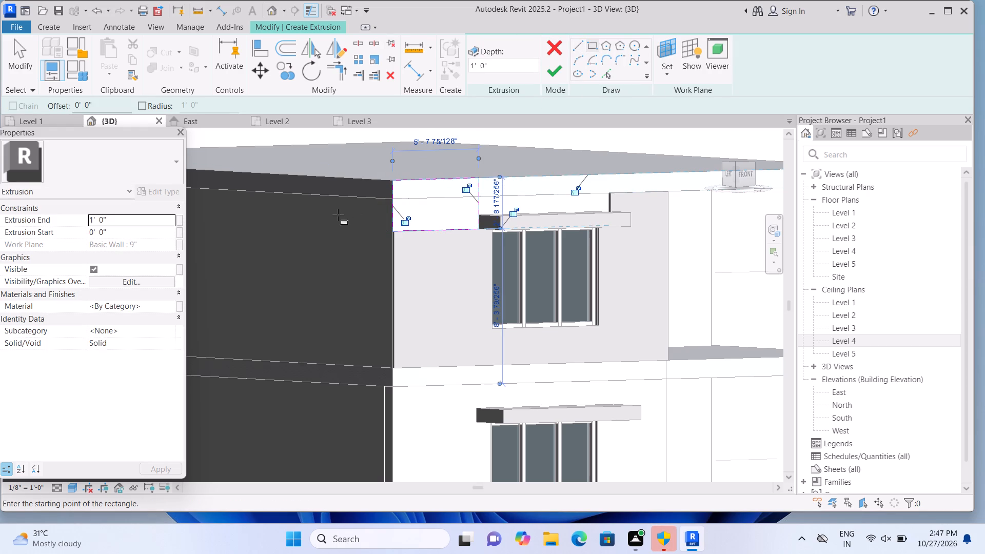
{"action": "left_click", "coordinate": [558, 68]}
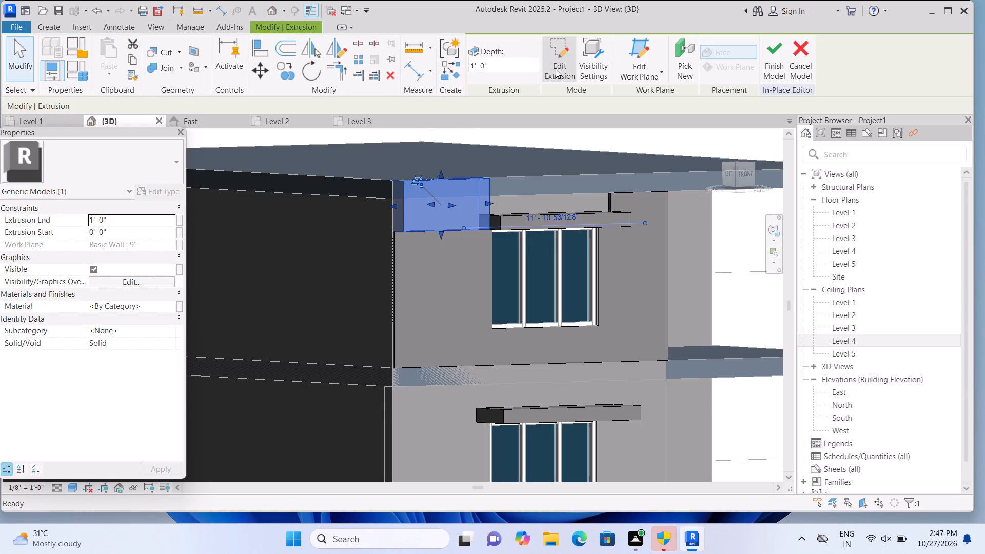
Set the extrusion end of the new panel beside the upper canopy to 2".
{"action": "left_click", "coordinate": [152, 217]}
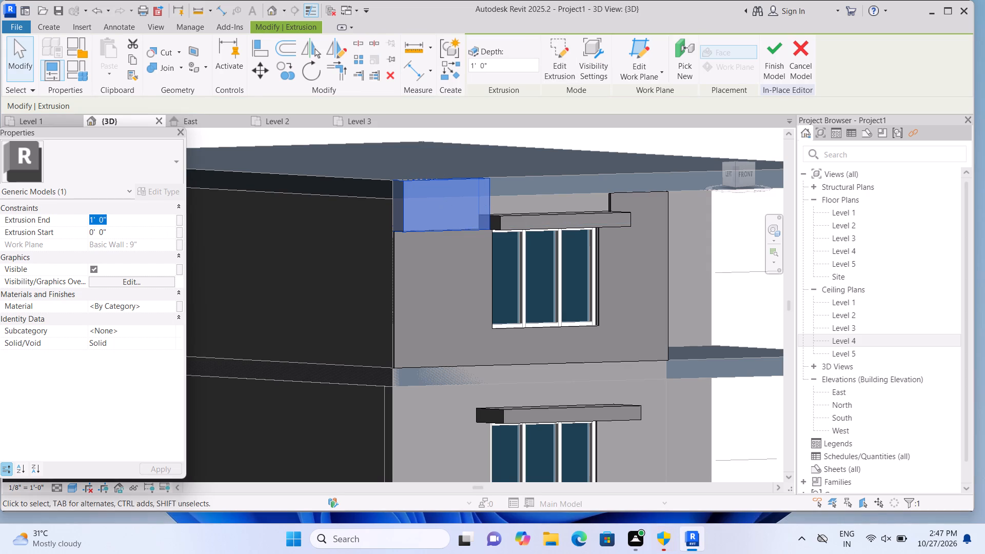
{"action": "key", "text": "BackSpace"}
{"action": "key", "text": "2"}
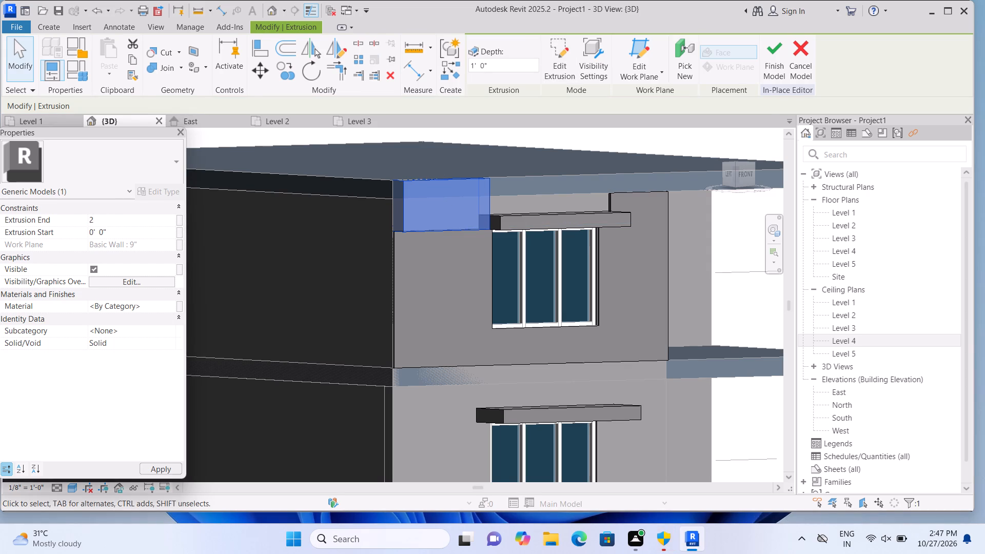
{"action": "key", "text": "shift+quotedbl"}
{"action": "key", "text": "Return"}
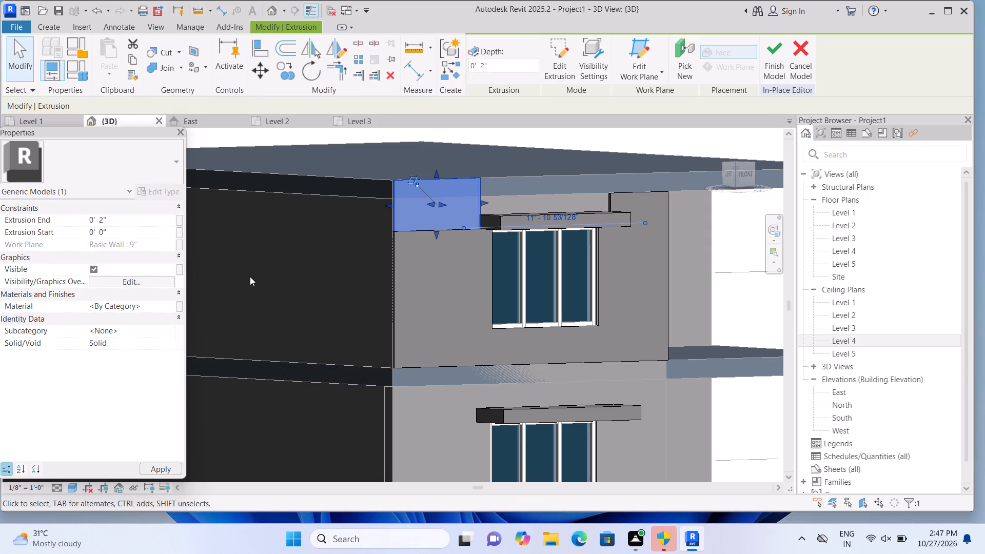
{"action": "left_click", "coordinate": [250, 276]}
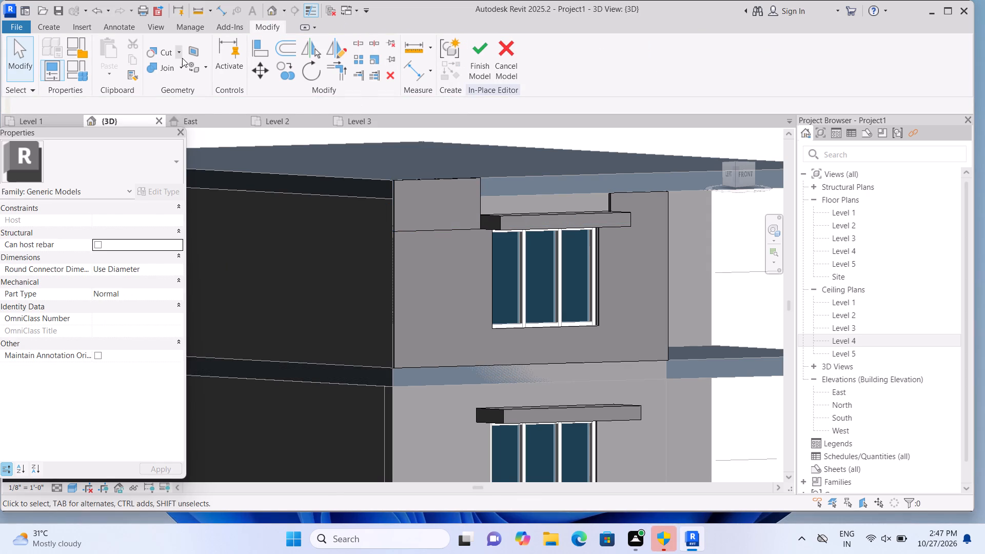
Join the panel beside the upper canopy to the corner panel below it with Join Geometry.
{"action": "left_click", "coordinate": [178, 66]}
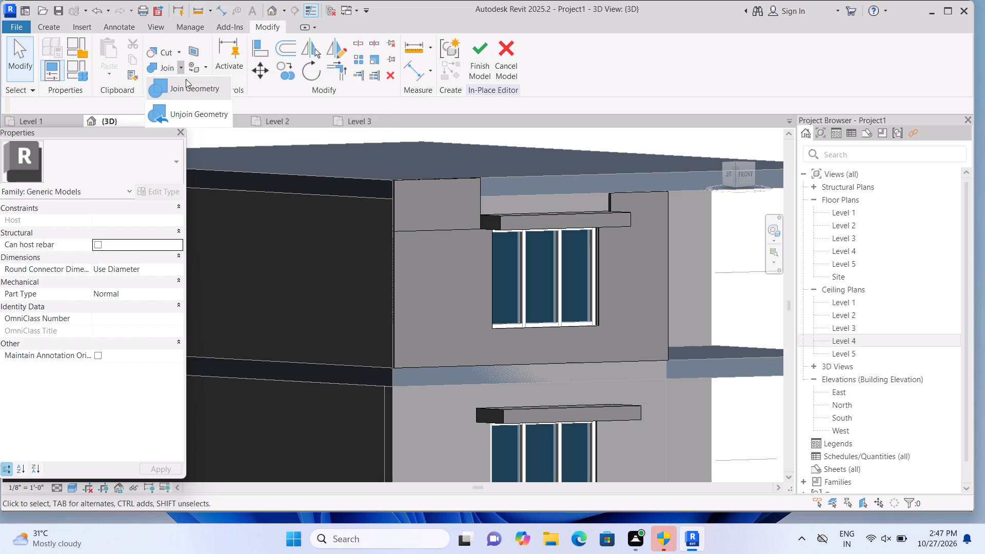
{"action": "left_click", "coordinate": [186, 85]}
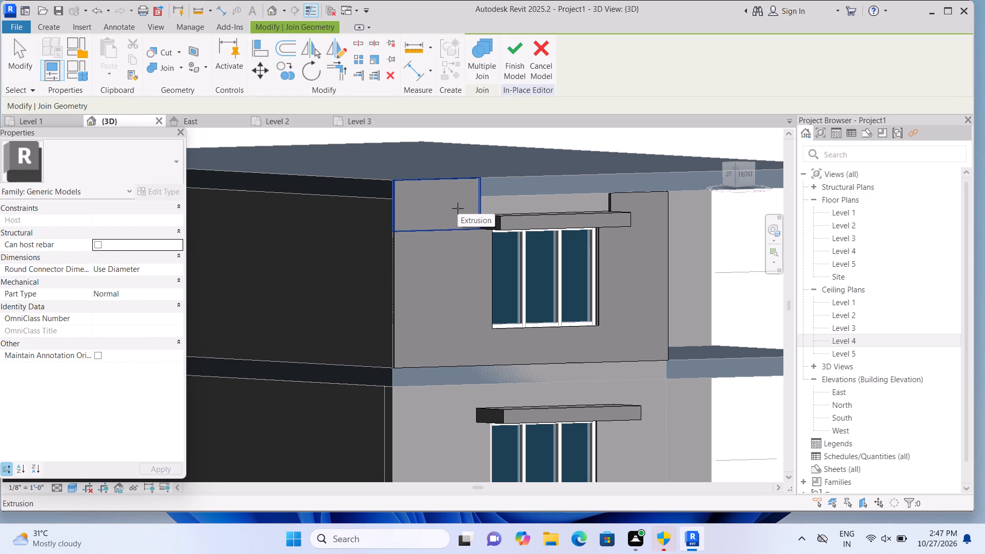
{"action": "left_click", "coordinate": [467, 238]}
{"action": "left_click", "coordinate": [460, 199]}
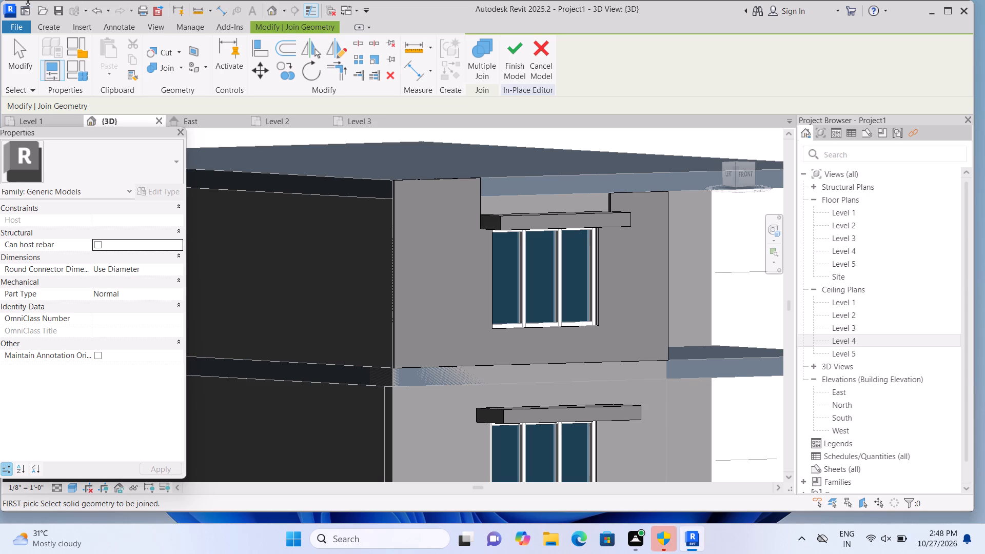
Extrude a rectangle about 1' 11 11/16" high on the roof's front face, spanning from the roof's top edge to the upper canopy's top.
{"action": "left_click", "coordinate": [48, 25]}
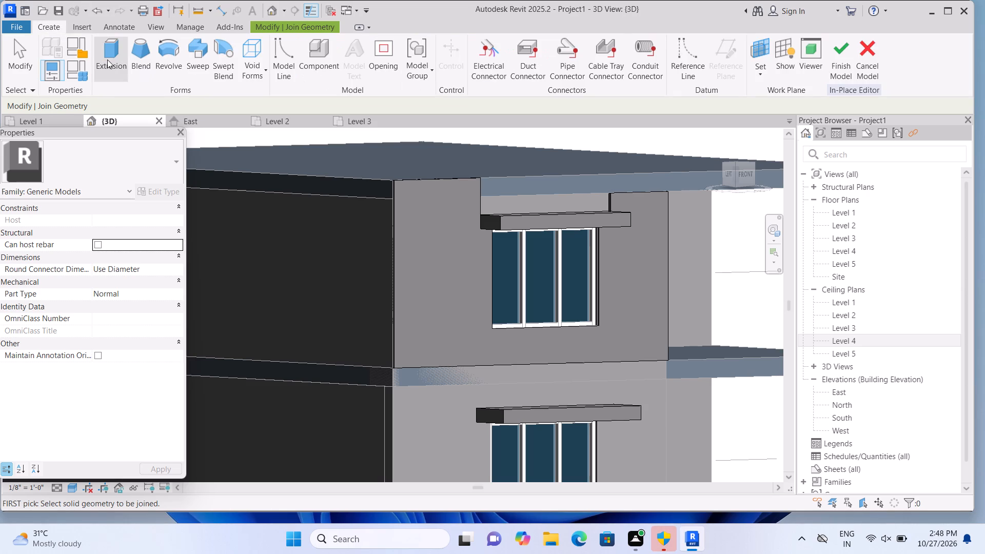
{"action": "left_click", "coordinate": [107, 60]}
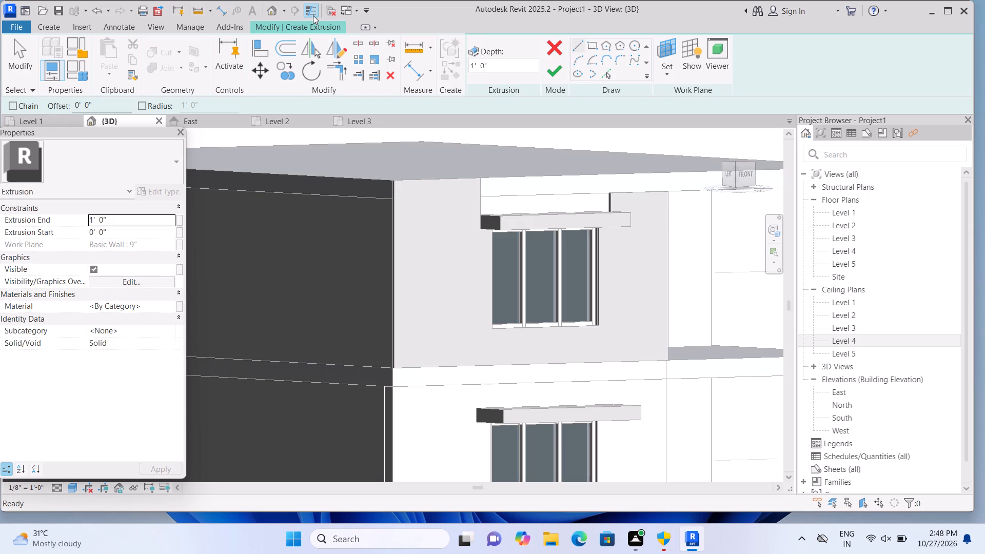
{"action": "left_click", "coordinate": [665, 71]}
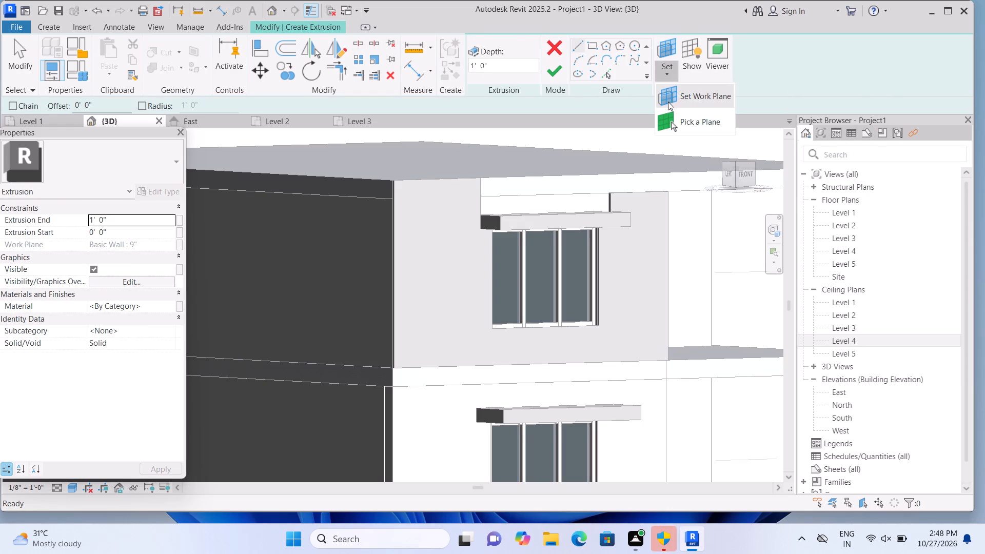
{"action": "left_click", "coordinate": [679, 128]}
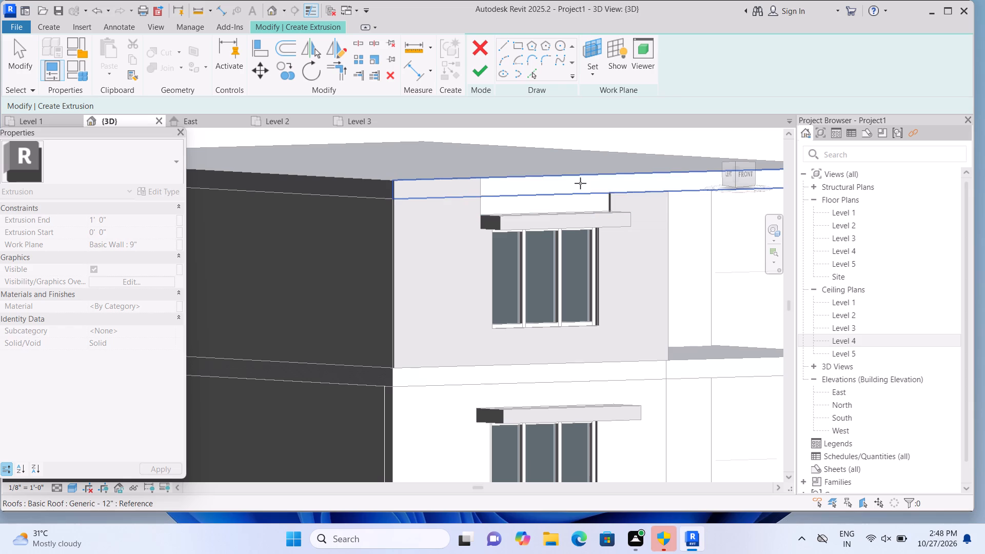
{"action": "left_click", "coordinate": [580, 183]}
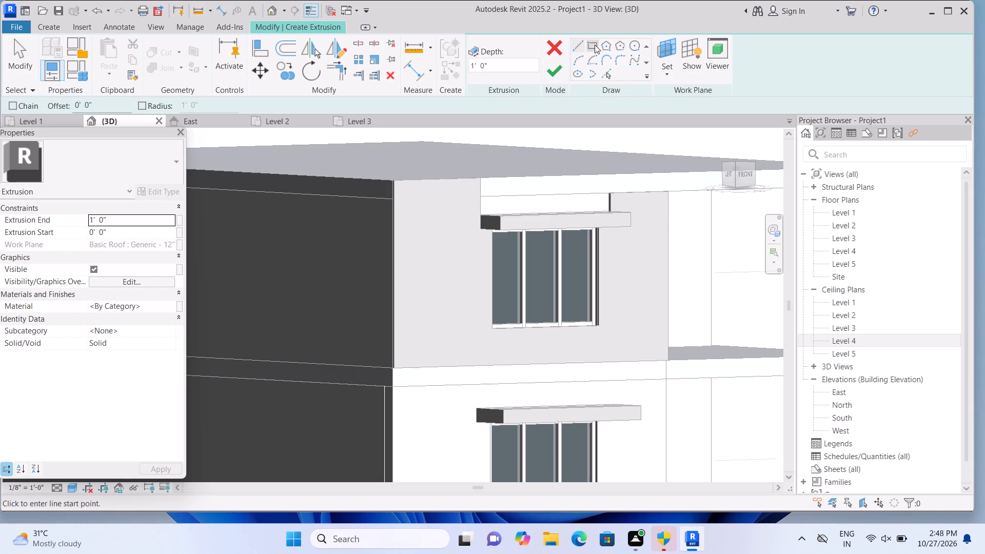
{"action": "left_click", "coordinate": [593, 45]}
{"action": "scroll", "coordinate": [530, 187], "scroll_direction": "up", "scroll_amount": 1}
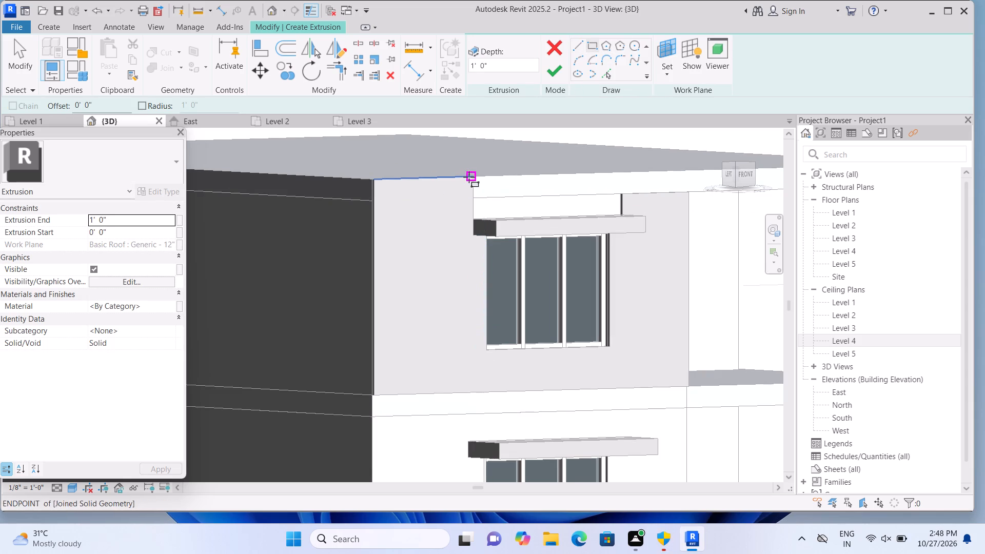
{"action": "left_click", "coordinate": [469, 177]}
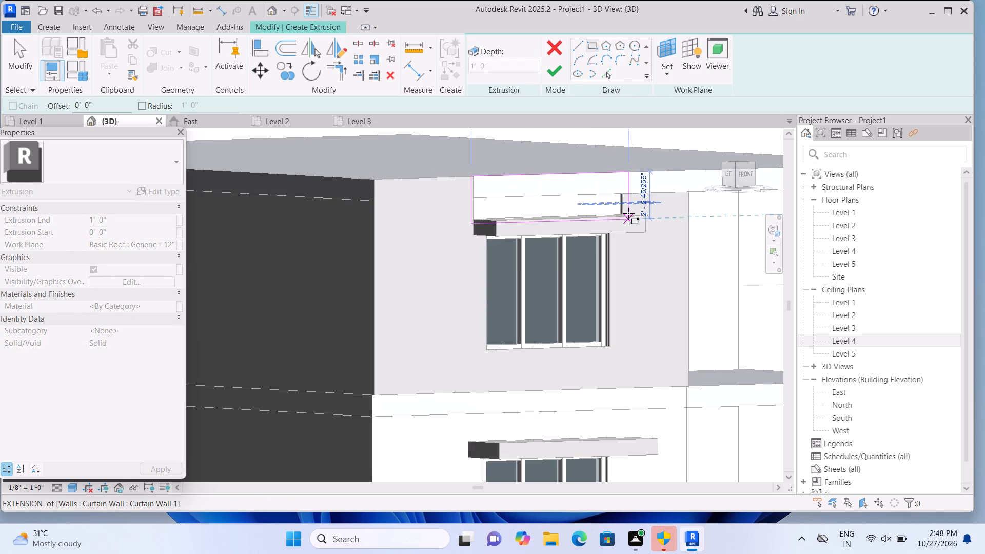
{"action": "scroll", "coordinate": [623, 209], "scroll_direction": "up", "scroll_amount": 4}
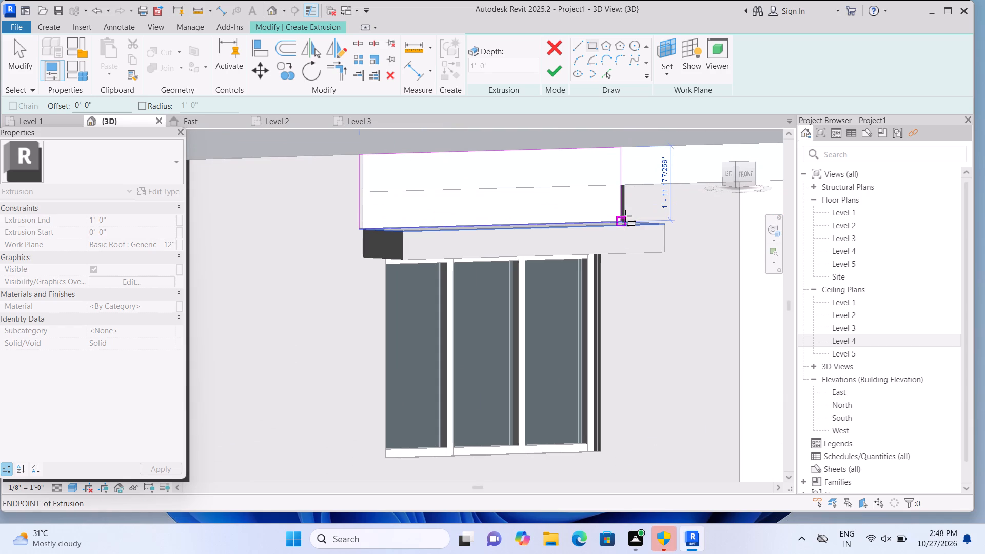
{"action": "left_click", "coordinate": [625, 216]}
{"action": "left_click", "coordinate": [554, 69]}
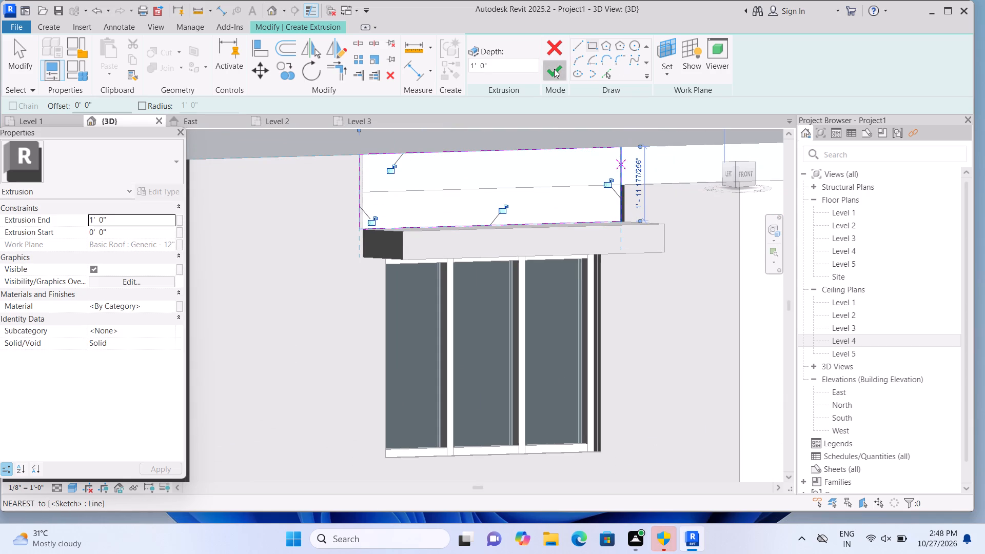
Set the extrusion end of the new panel above the upper canopy to 2".
{"action": "left_click", "coordinate": [117, 221]}
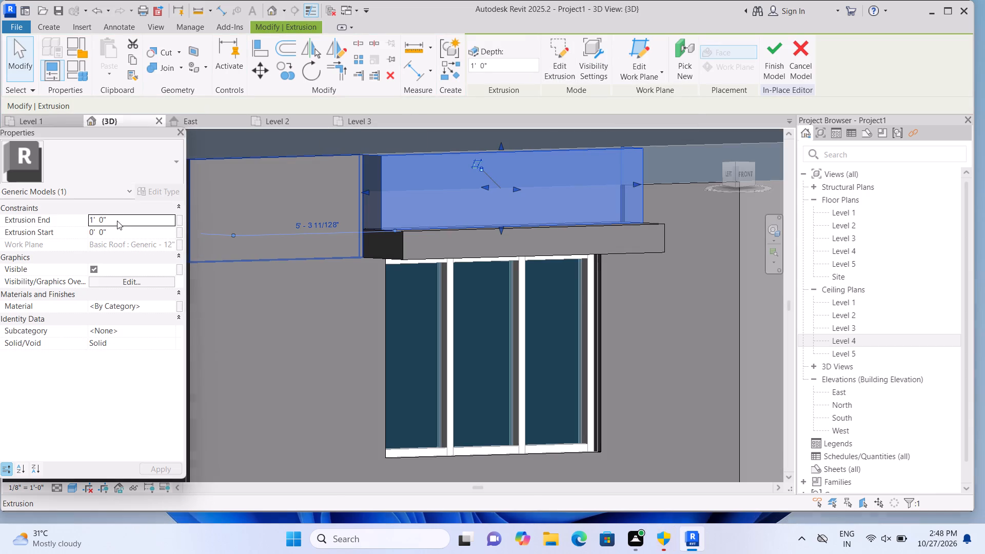
{"action": "key", "text": "BackSpace"}
{"action": "type", "text": "2\""}
{"action": "key", "text": "Return"}
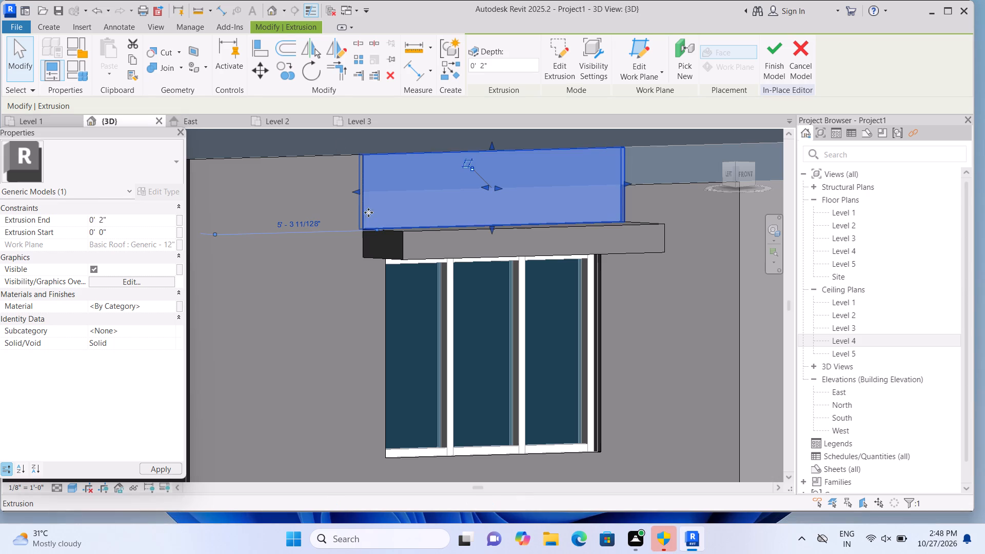
{"action": "left_click", "coordinate": [325, 427]}
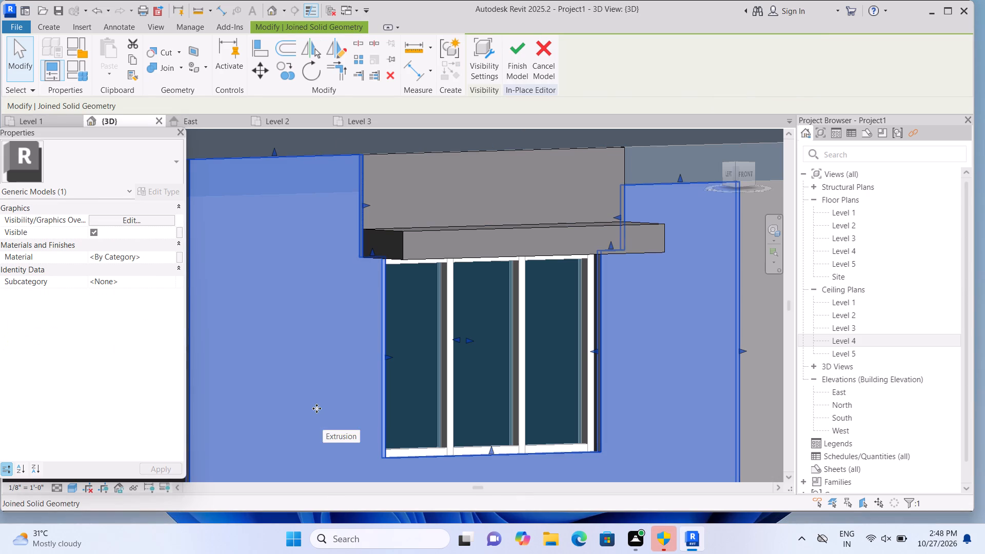
{"action": "key", "text": "Escape"}
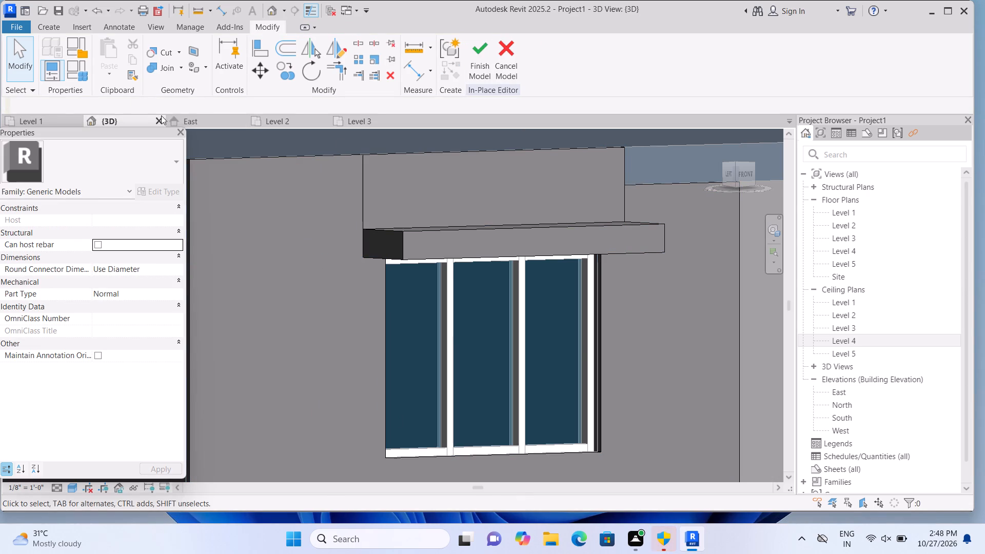
Join the panel above the upper canopy to the joined panels around the upper window with Join Geometry.
{"action": "left_click", "coordinate": [178, 68]}
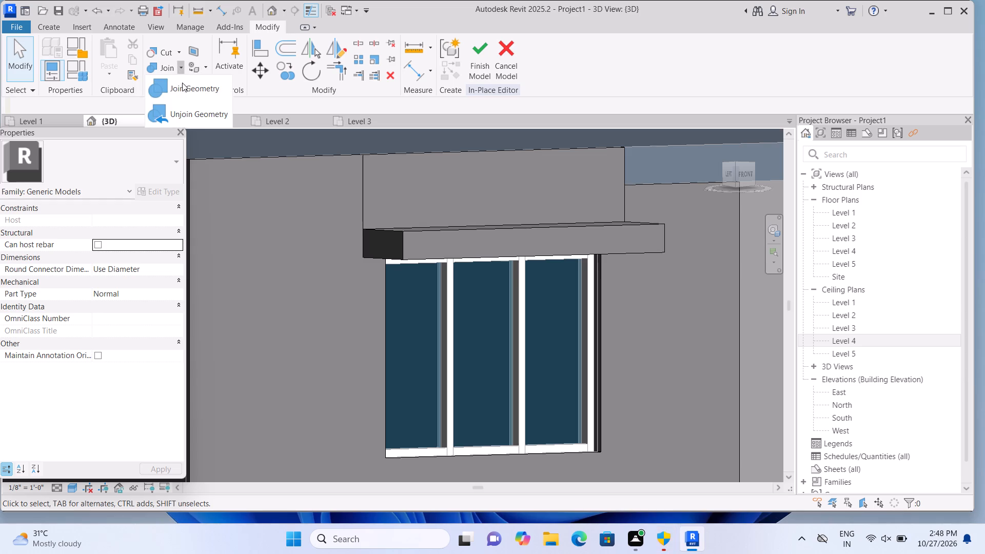
{"action": "left_click", "coordinate": [184, 91]}
{"action": "left_click", "coordinate": [421, 174]}
{"action": "left_click", "coordinate": [275, 191]}
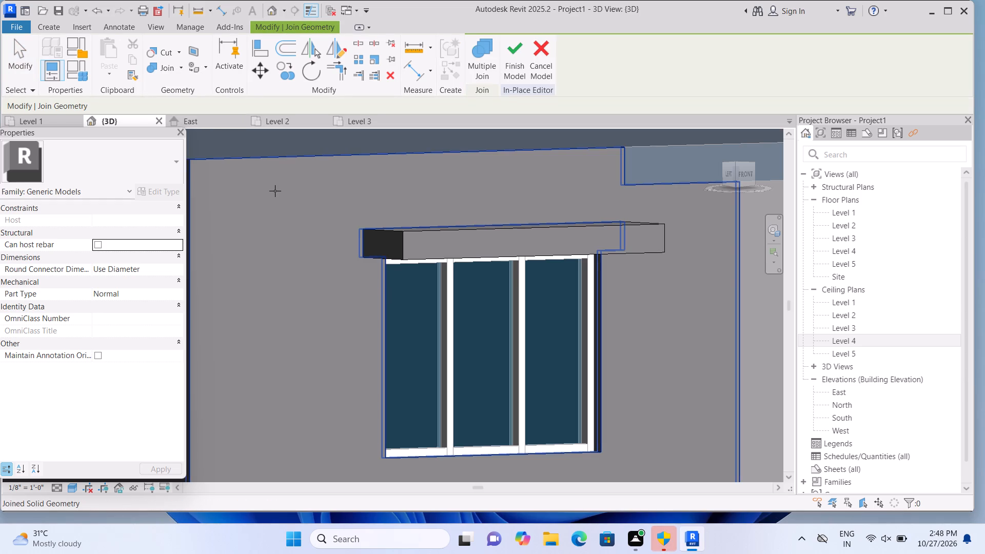
Extrude a rectangle about 3' 8 7/8" by 1' 0" over the roof edge, filling the notch between the panel above the canopy and the upper door.
{"action": "scroll", "coordinate": [275, 191], "scroll_direction": "down", "scroll_amount": 3}
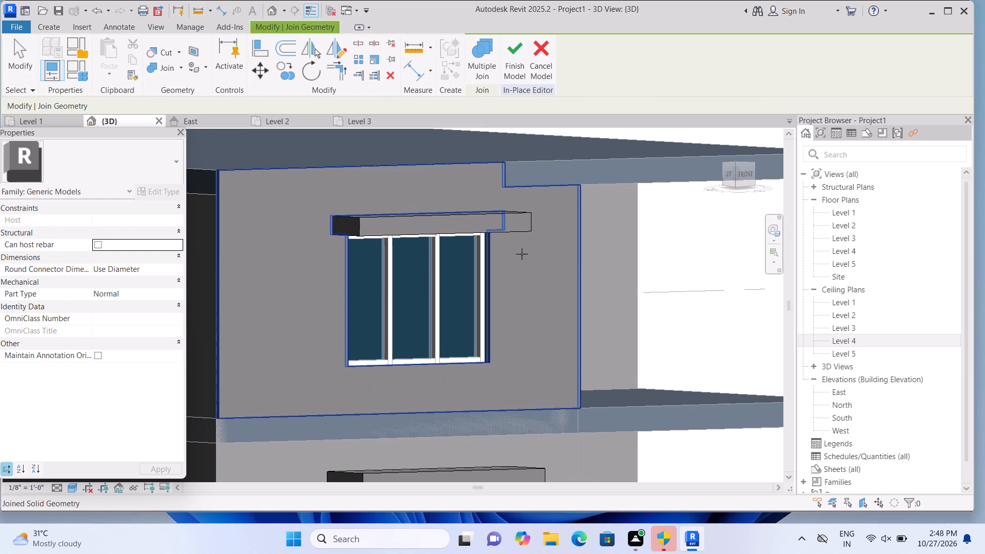
{"action": "middle_click_drag", "start_coordinate": [520, 254], "coordinate": [426, 304]}
{"action": "middle_click", "coordinate": [426, 304]}
{"action": "middle_click", "coordinate": [426, 304]}
{"action": "scroll", "coordinate": [329, 370], "scroll_direction": "up", "scroll_amount": 2}
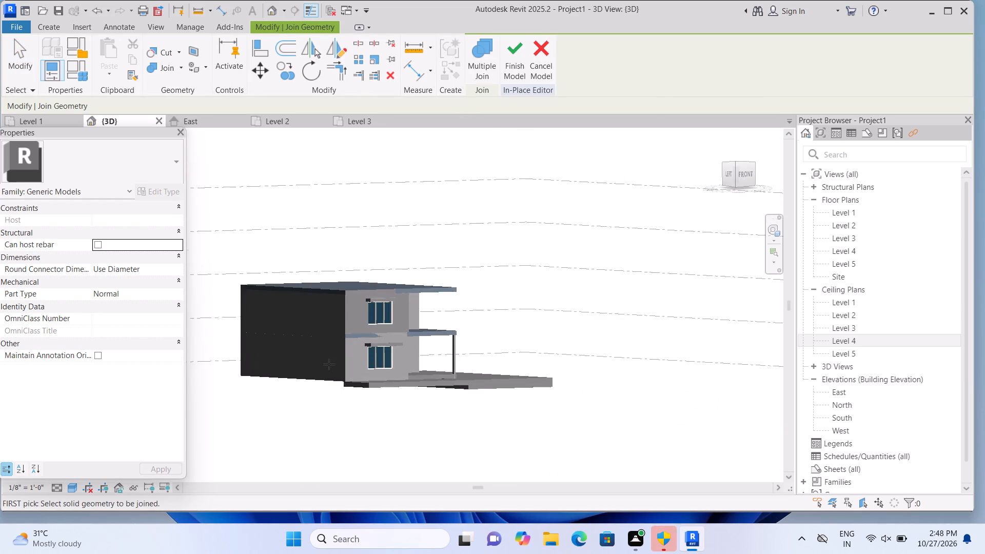
{"action": "scroll", "coordinate": [352, 322], "scroll_direction": "up", "scroll_amount": 5}
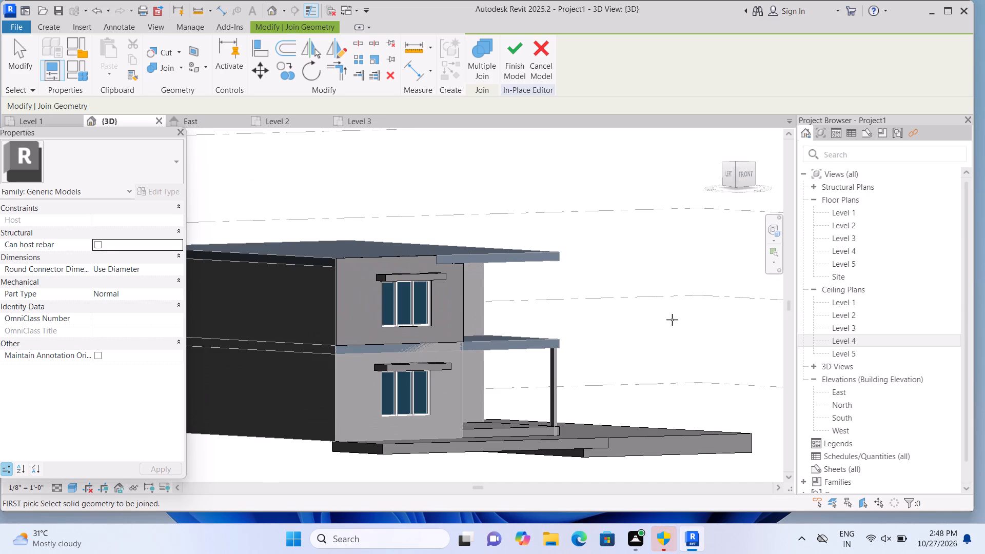
{"action": "middle_click_drag", "start_coordinate": [673, 320], "coordinate": [617, 332], "text": "shift"}
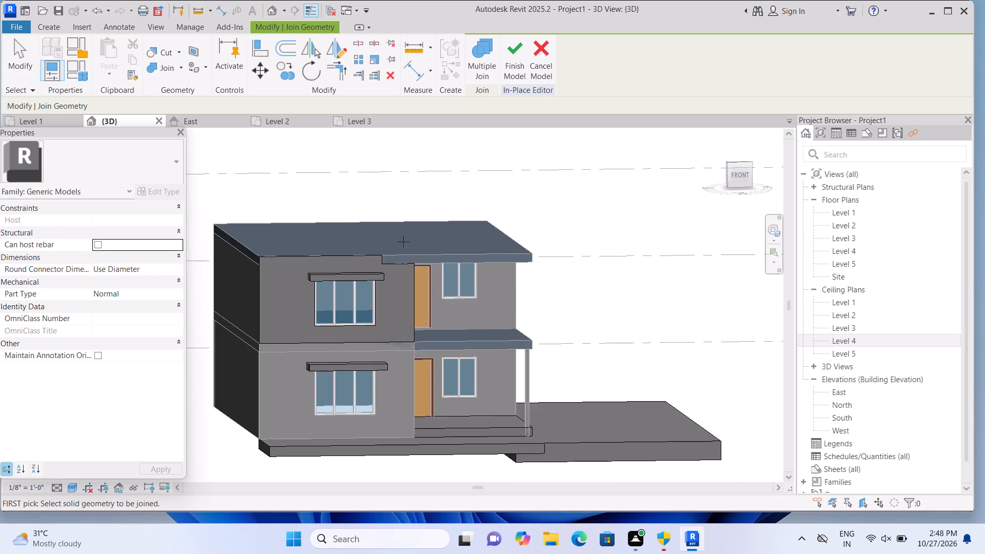
{"action": "scroll", "coordinate": [403, 242], "scroll_direction": "up", "scroll_amount": 4}
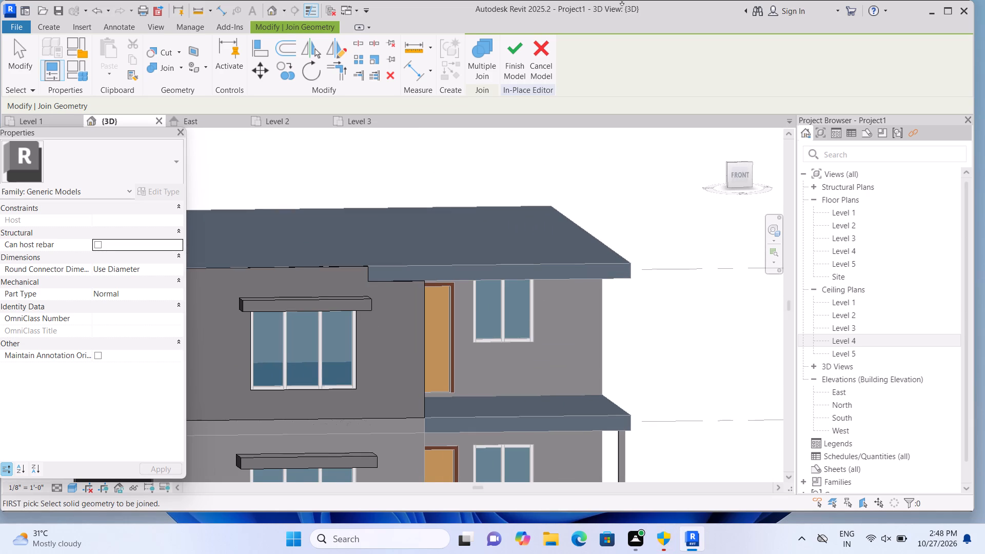
{"action": "left_click", "coordinate": [56, 30]}
{"action": "left_click", "coordinate": [117, 56]}
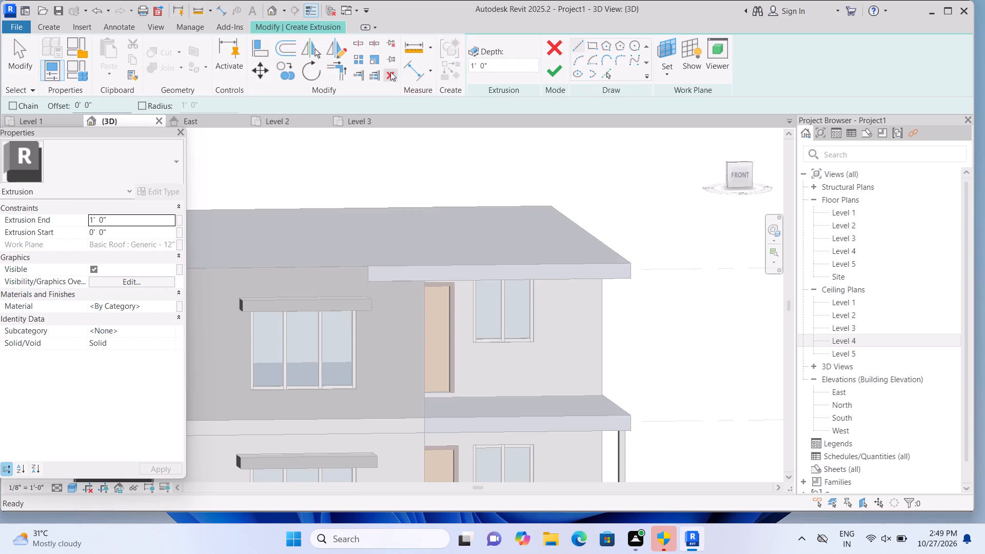
{"action": "left_click", "coordinate": [672, 77]}
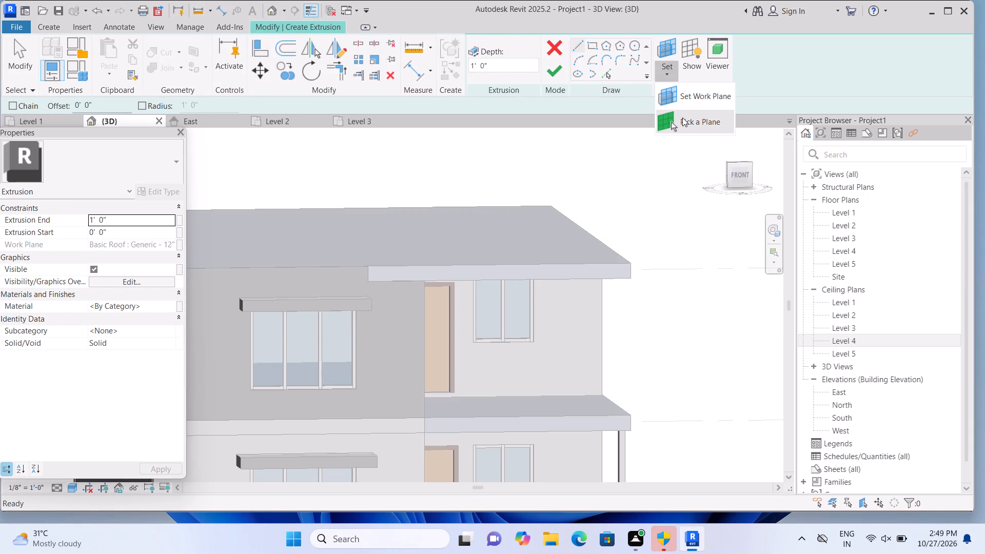
{"action": "left_click", "coordinate": [682, 117]}
{"action": "left_click", "coordinate": [413, 275]}
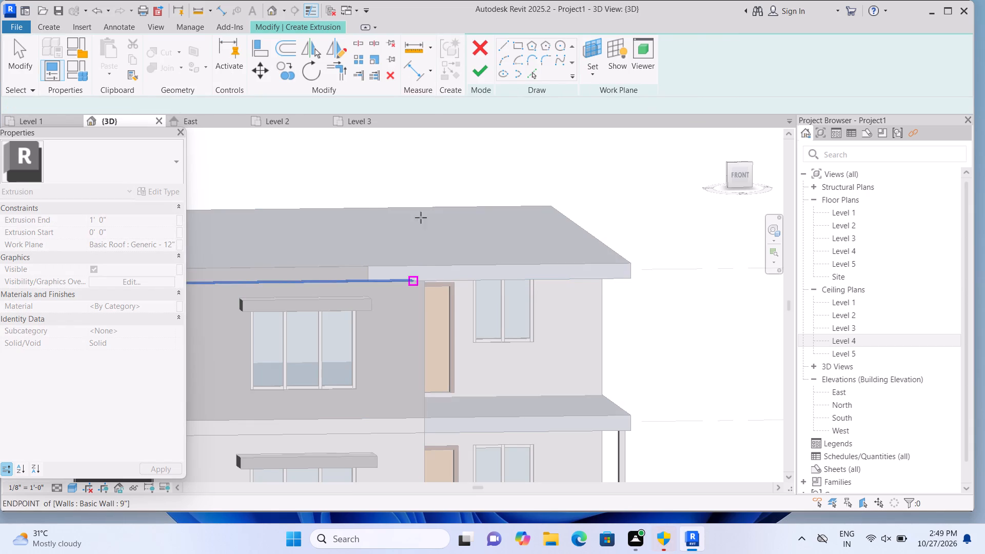
{"action": "left_click", "coordinate": [589, 46]}
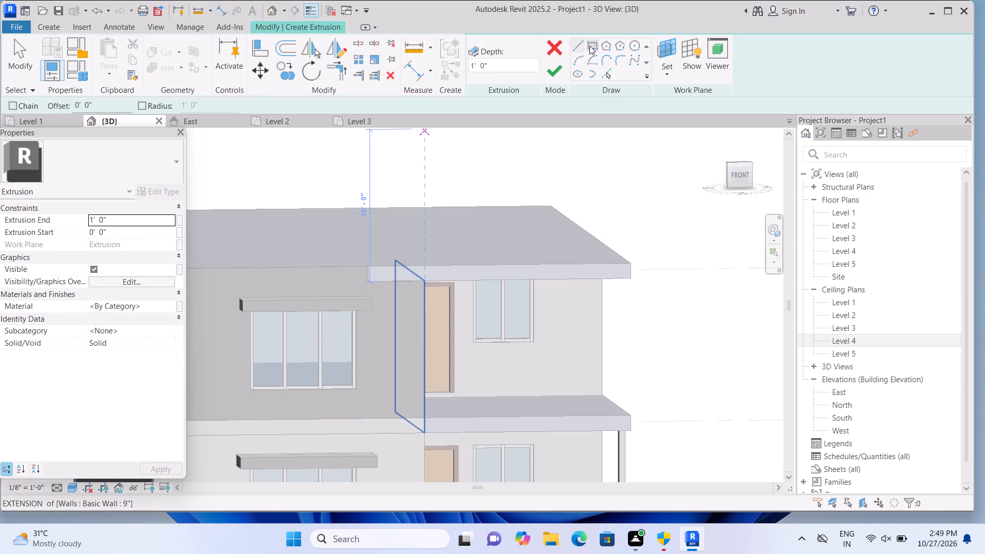
{"action": "scroll", "coordinate": [377, 286], "scroll_direction": "up", "scroll_amount": 1}
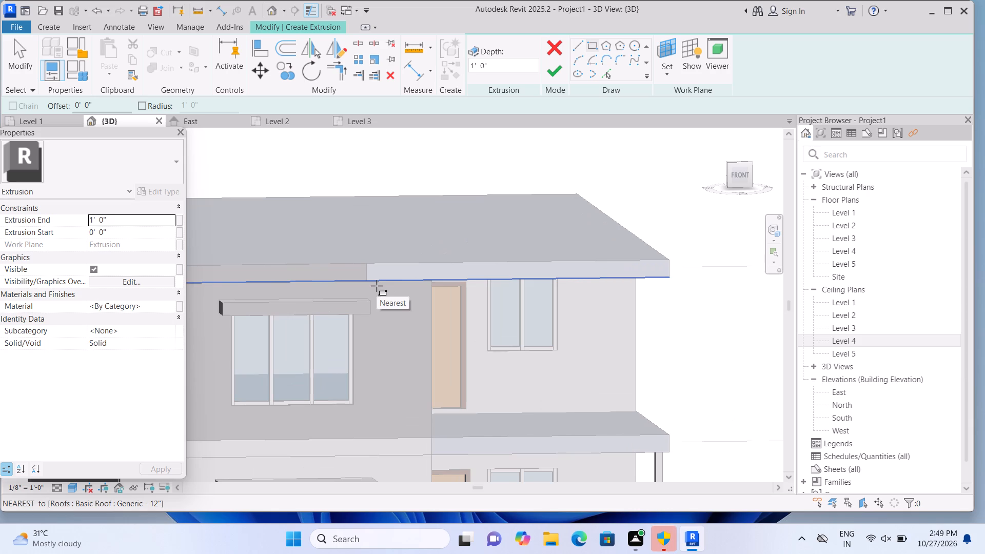
{"action": "scroll", "coordinate": [377, 286], "scroll_direction": "up", "scroll_amount": 4}
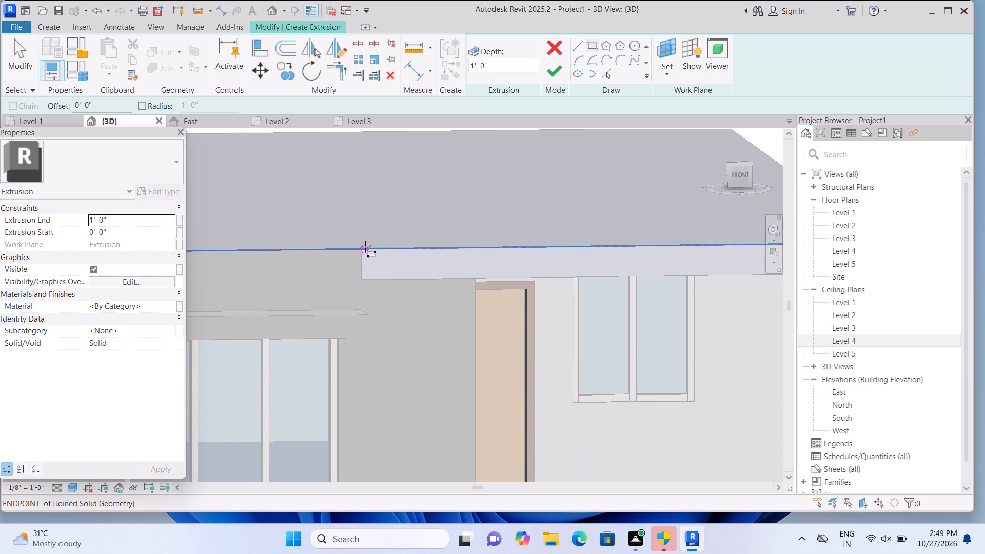
{"action": "left_click", "coordinate": [364, 246]}
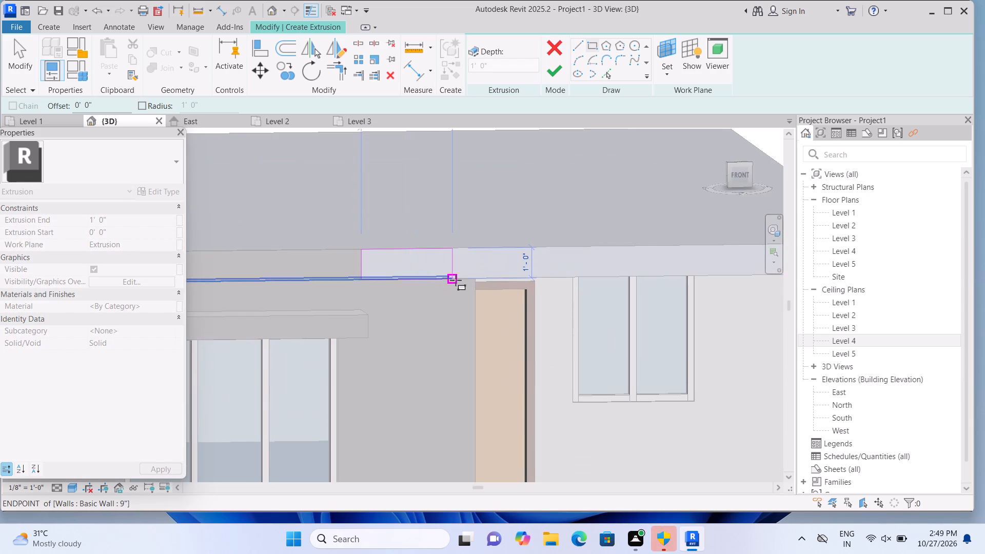
{"action": "left_click", "coordinate": [475, 282]}
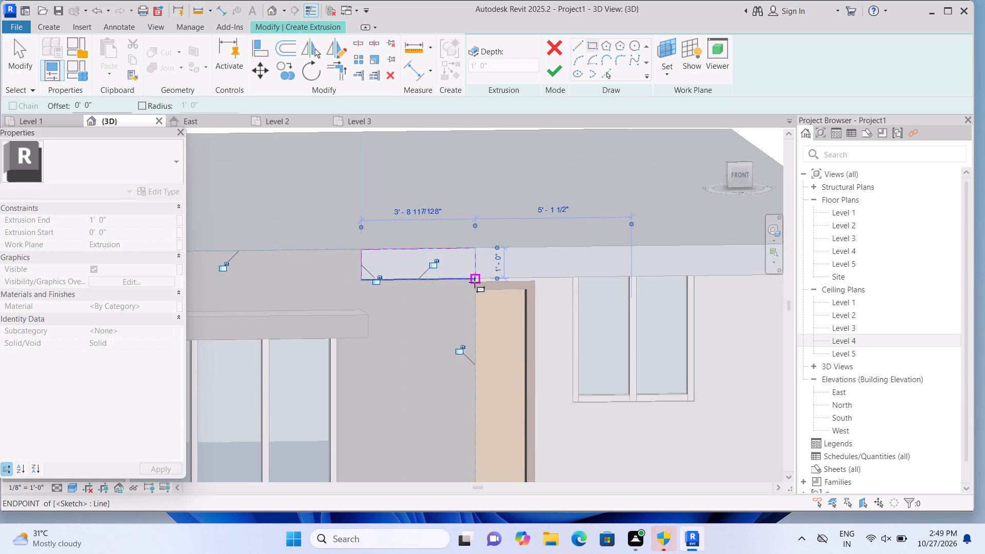
{"action": "left_click", "coordinate": [560, 80]}
Set the extrusion end of the new roof-edge panel near the upper door to 2".
{"action": "scroll", "coordinate": [560, 80], "scroll_direction": "down", "scroll_amount": 2}
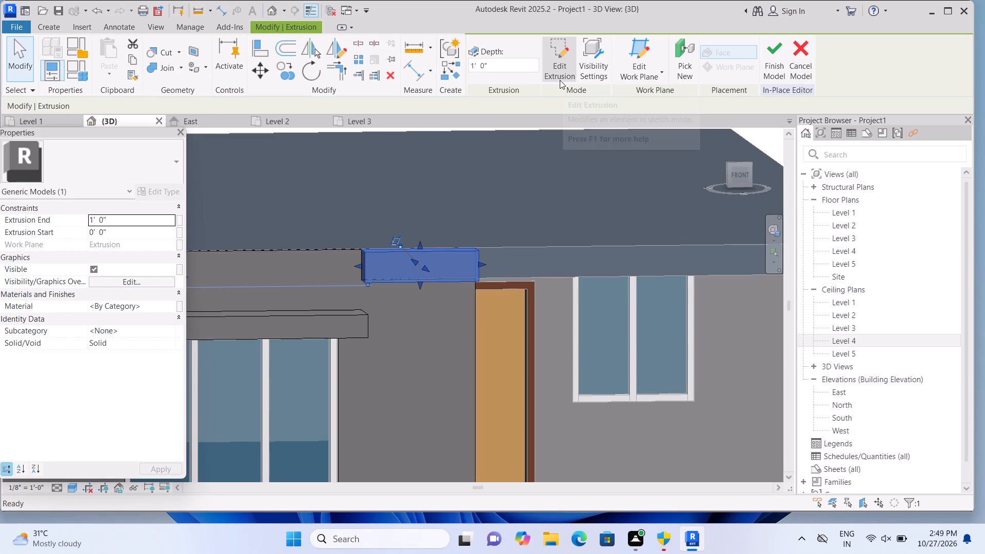
{"action": "scroll", "coordinate": [560, 204], "scroll_direction": "down", "scroll_amount": 3}
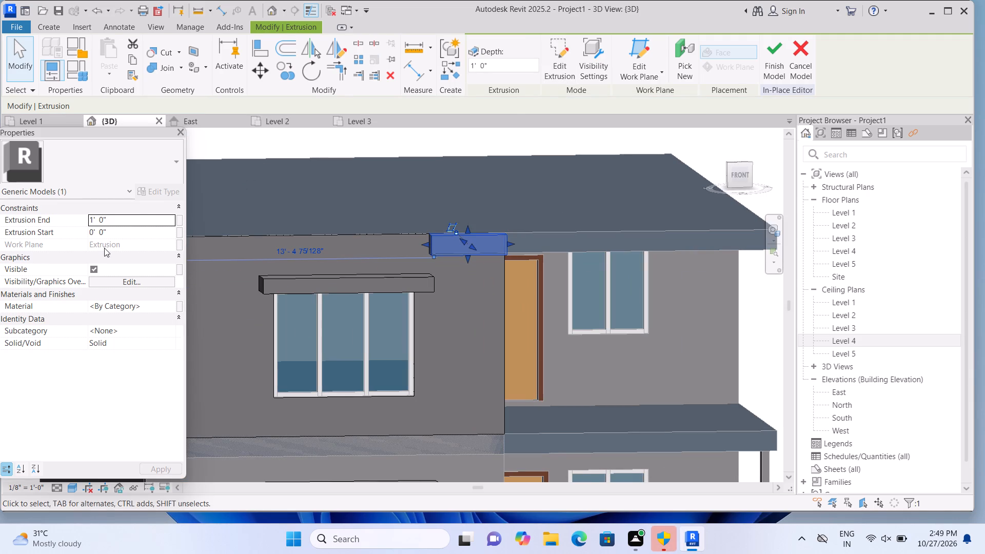
{"action": "left_click", "coordinate": [136, 219]}
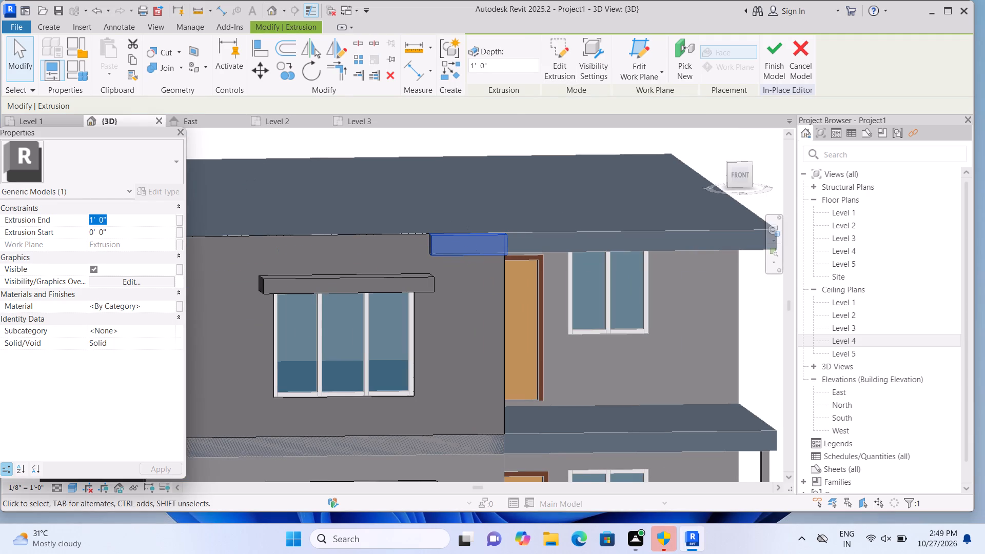
{"action": "key", "text": "BackSpace"}
{"action": "type", "text": "2\""}
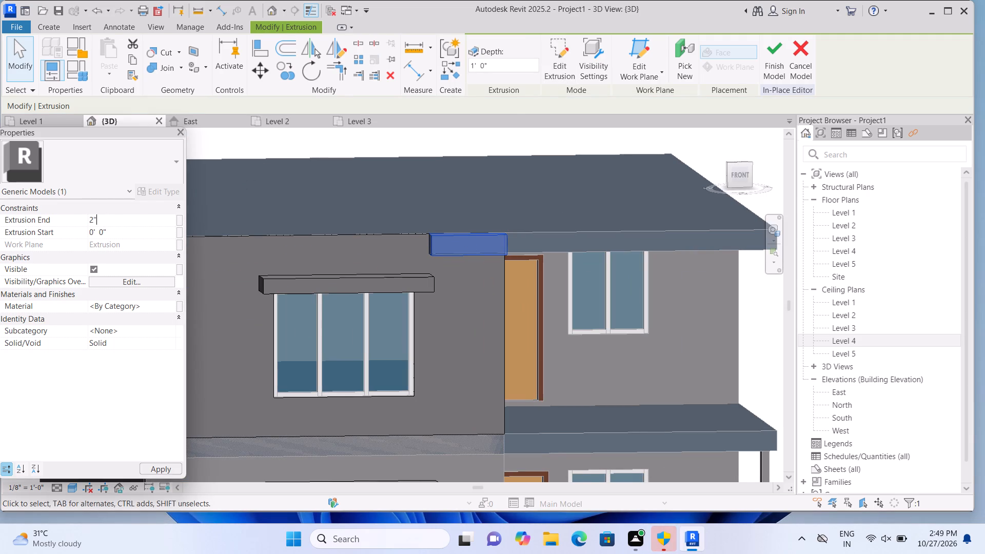
{"action": "key", "text": "Return"}
{"action": "left_click", "coordinate": [336, 135]}
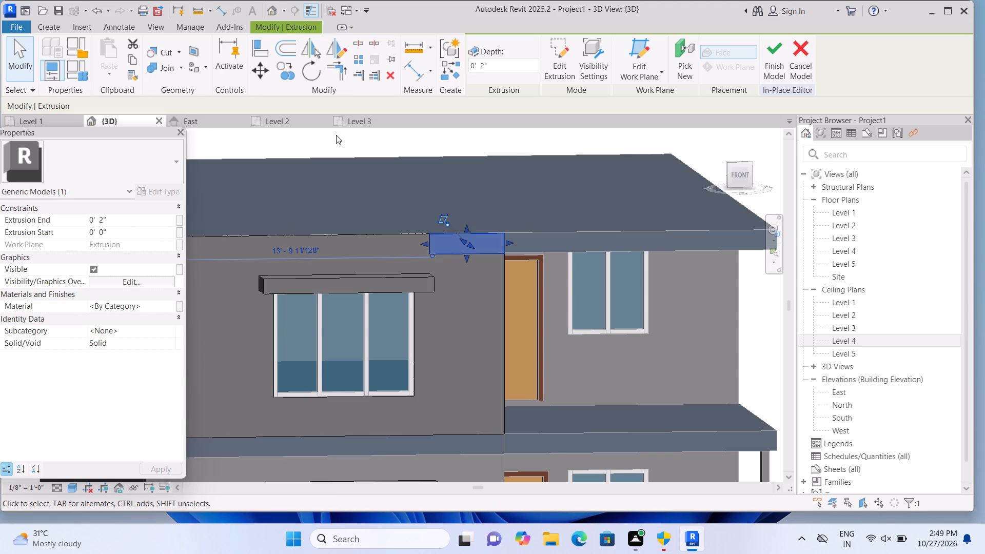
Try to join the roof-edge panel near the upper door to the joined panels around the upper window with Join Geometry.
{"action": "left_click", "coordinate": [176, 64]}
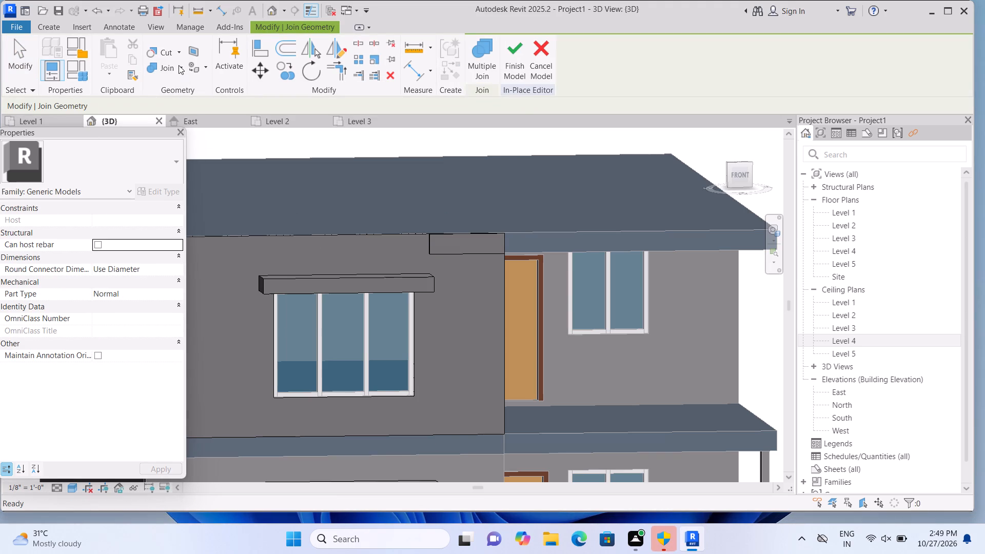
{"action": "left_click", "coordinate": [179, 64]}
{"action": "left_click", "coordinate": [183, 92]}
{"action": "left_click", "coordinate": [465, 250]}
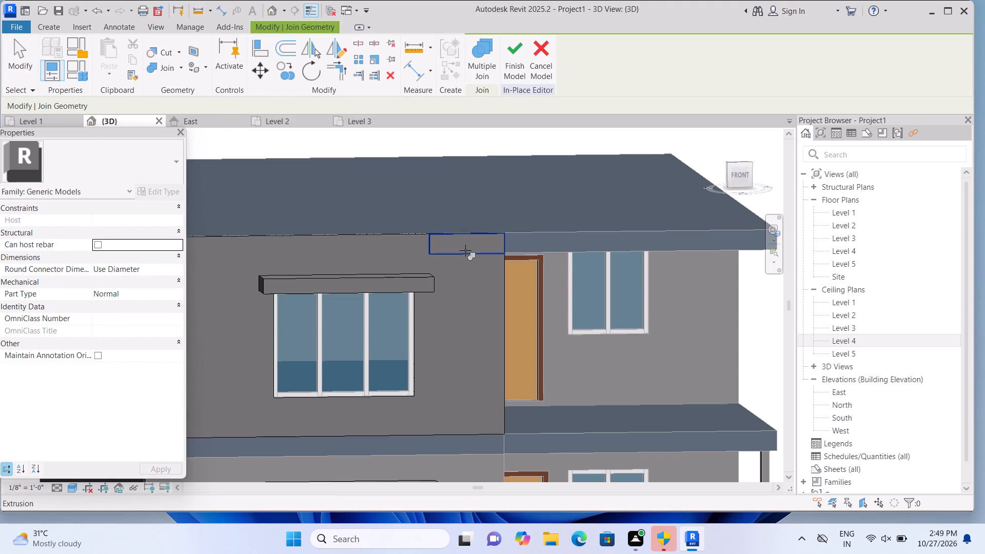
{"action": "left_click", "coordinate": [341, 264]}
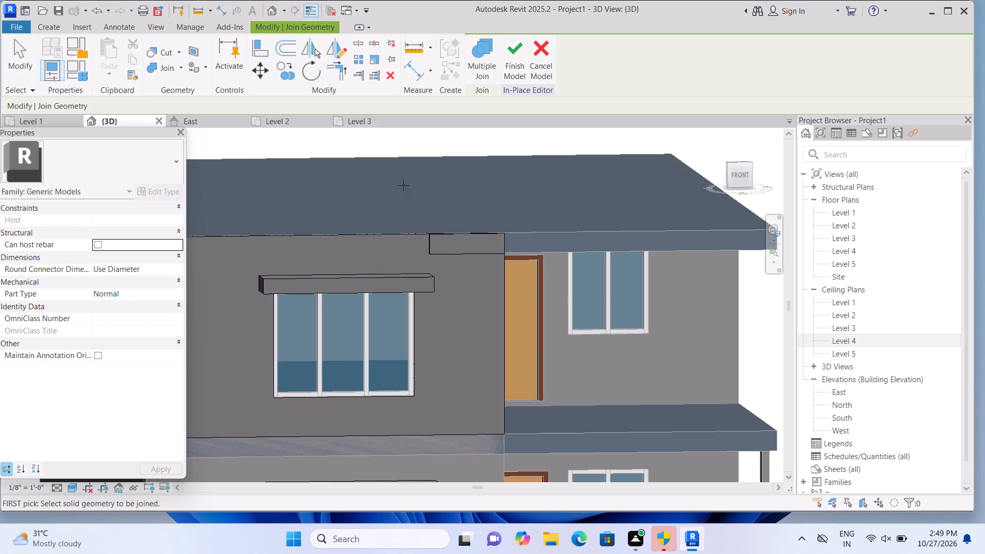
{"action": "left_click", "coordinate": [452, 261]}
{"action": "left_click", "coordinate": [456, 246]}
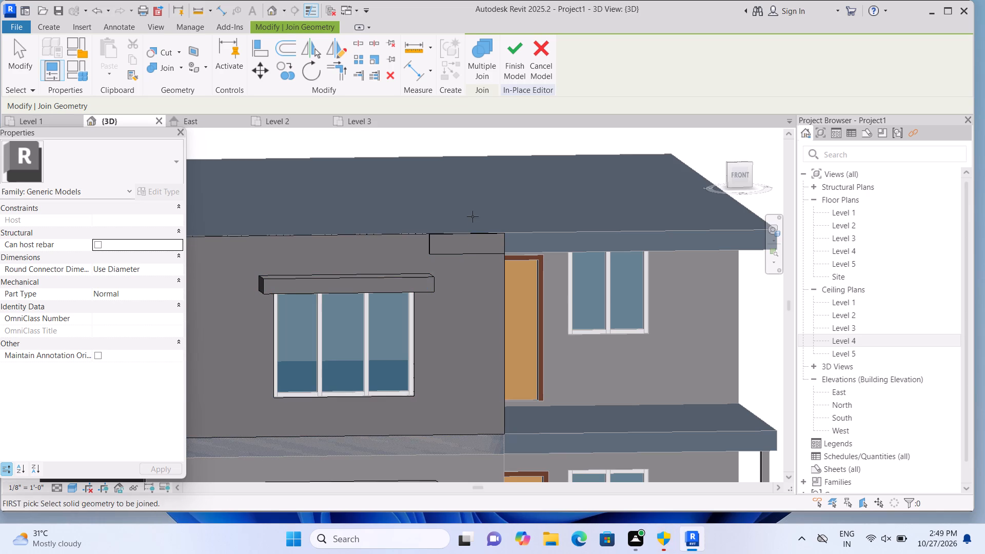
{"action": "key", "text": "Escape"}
Delete the small roof-edge panel extrusion near the upper door.
{"action": "left_click", "coordinate": [480, 244]}
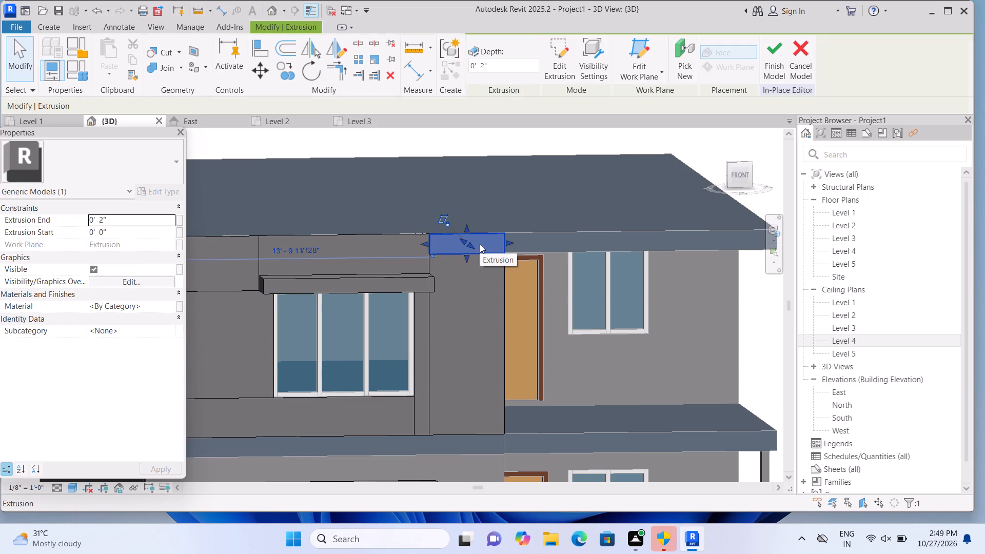
{"action": "key", "text": "Delete"}
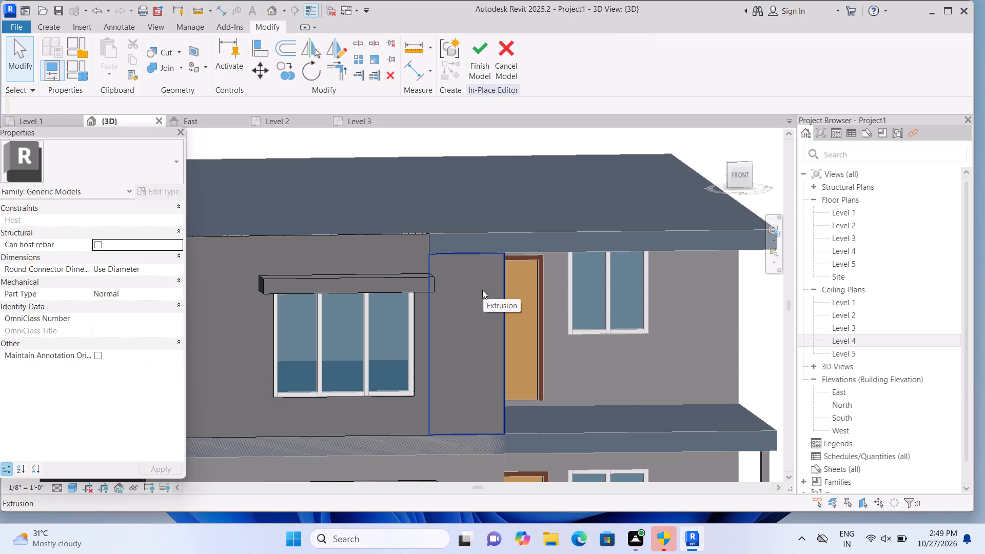
Extrude a rectangle about 3' 8 7/8" by 1' 0" in the notch near the upper door, using the roof's front edge face as work plane.
{"action": "middle_click_drag", "start_coordinate": [472, 292], "coordinate": [424, 318], "text": "shift"}
{"action": "middle_click", "coordinate": [424, 318], "text": "shift"}
{"action": "middle_click", "coordinate": [424, 318]}
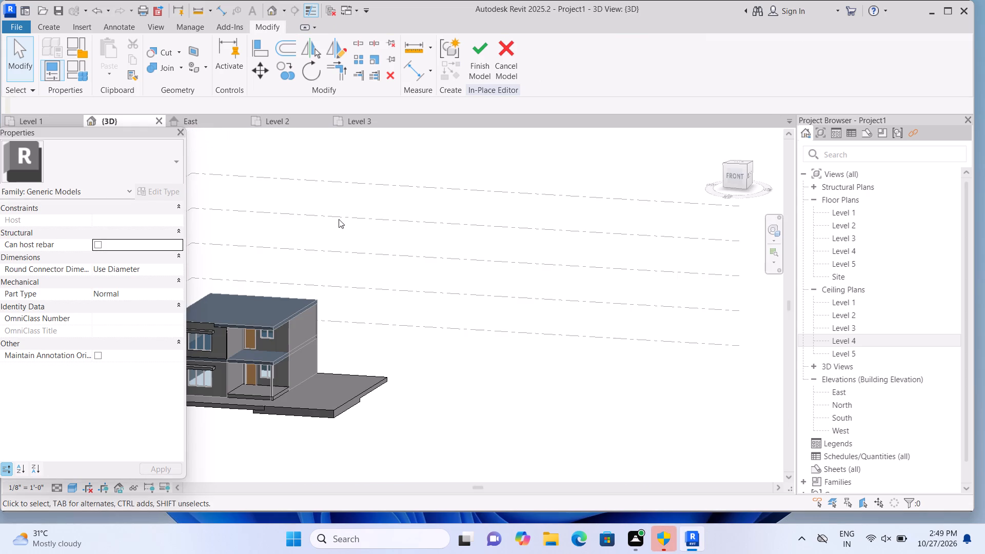
{"action": "scroll", "coordinate": [189, 388], "scroll_direction": "up", "scroll_amount": 6}
{"action": "scroll", "coordinate": [359, 365], "scroll_direction": "up", "scroll_amount": 2}
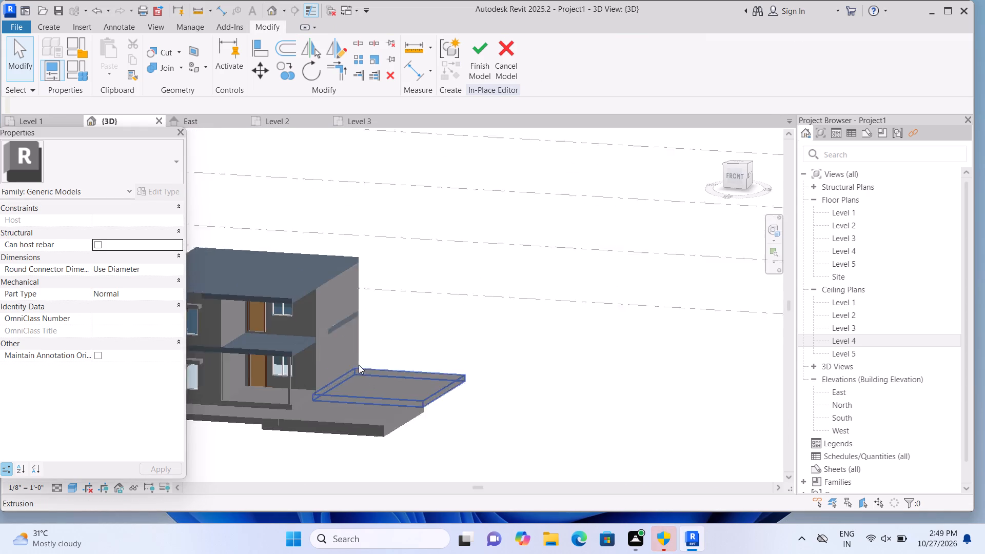
{"action": "middle_click_drag", "start_coordinate": [363, 350], "coordinate": [428, 361]}
{"action": "scroll", "coordinate": [187, 383], "scroll_direction": "up", "scroll_amount": 2}
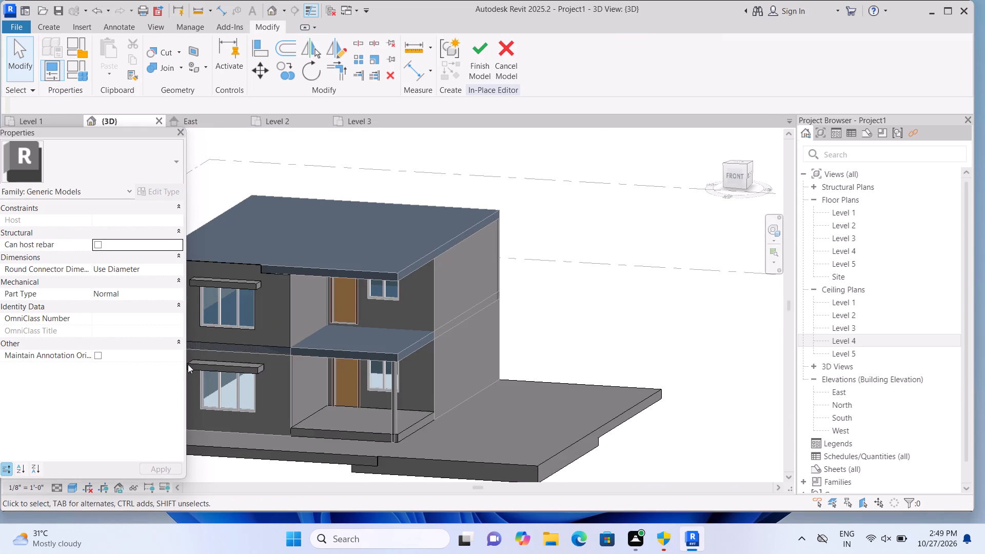
{"action": "scroll", "coordinate": [188, 332], "scroll_direction": "up", "scroll_amount": 1}
{"action": "scroll", "coordinate": [218, 302], "scroll_direction": "up", "scroll_amount": 3}
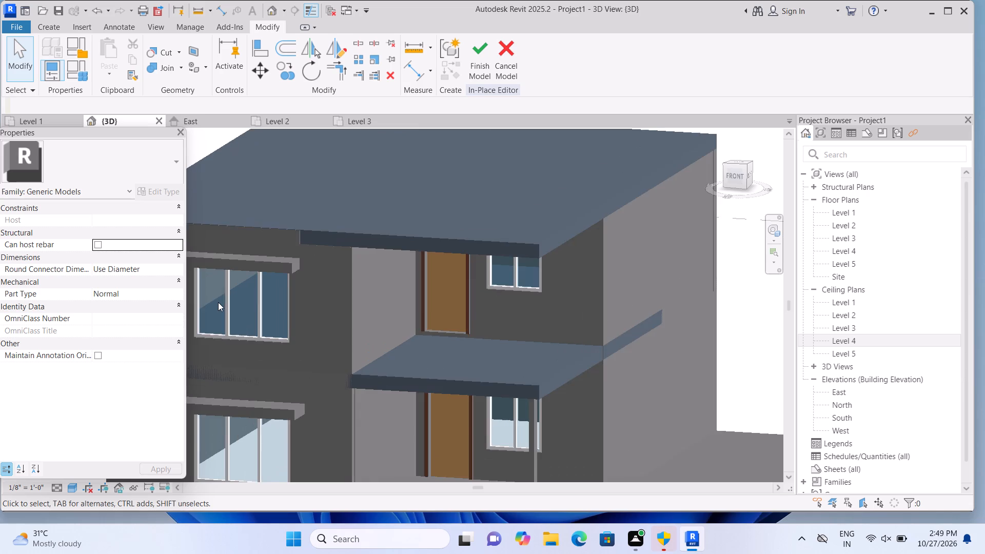
{"action": "scroll", "coordinate": [218, 302], "scroll_direction": "up", "scroll_amount": 1}
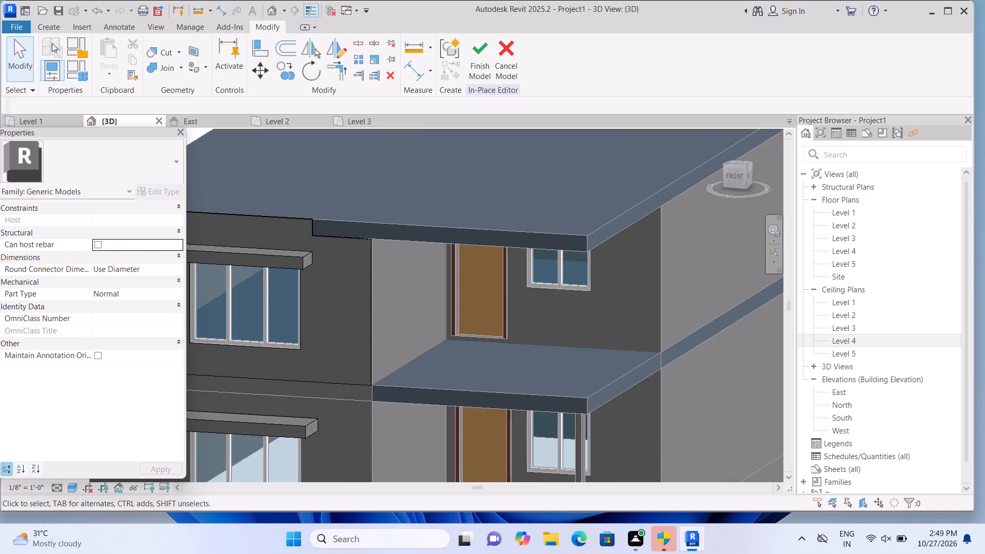
{"action": "left_click", "coordinate": [55, 26]}
{"action": "double_click", "coordinate": [110, 49]}
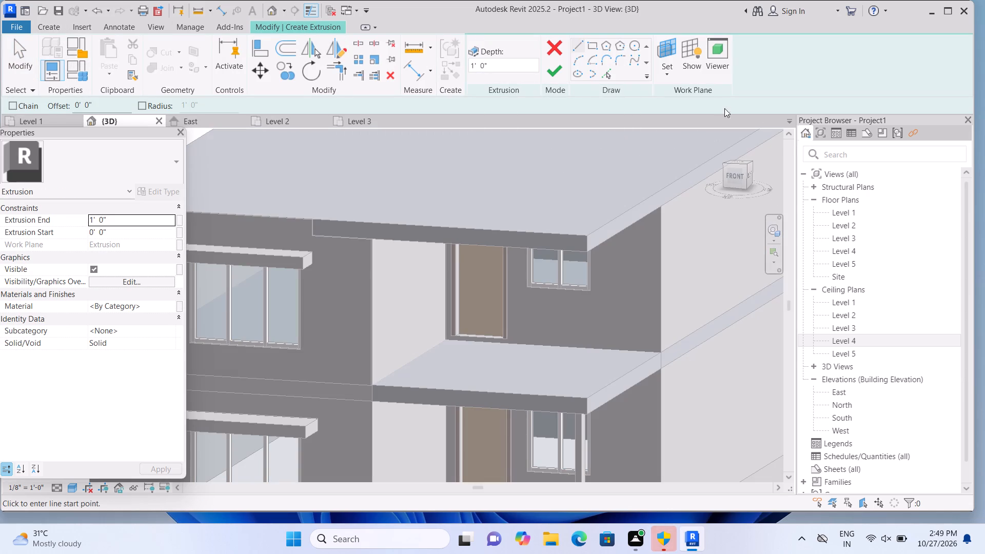
{"action": "left_click", "coordinate": [670, 70]}
{"action": "left_click", "coordinate": [687, 118]}
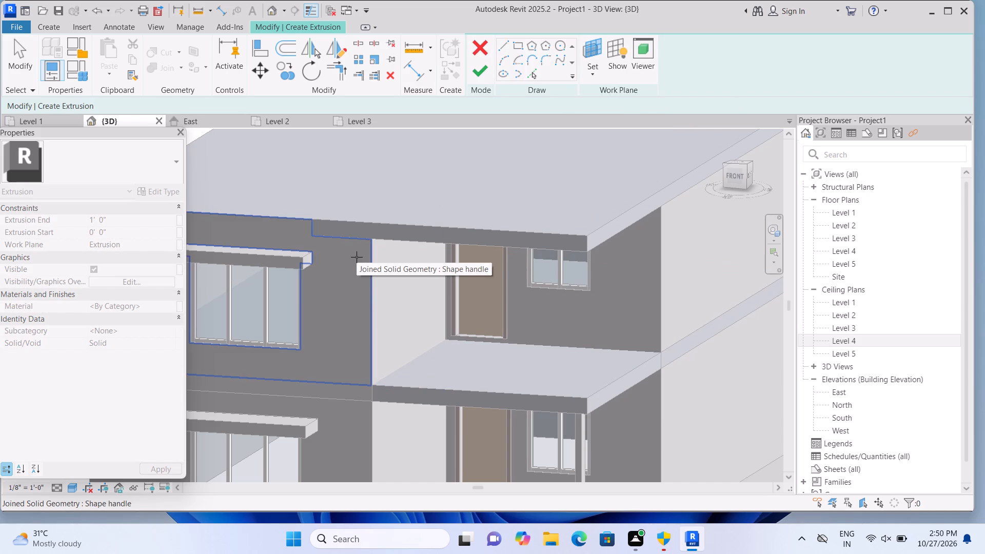
{"action": "scroll", "coordinate": [357, 257], "scroll_direction": "up", "scroll_amount": 5}
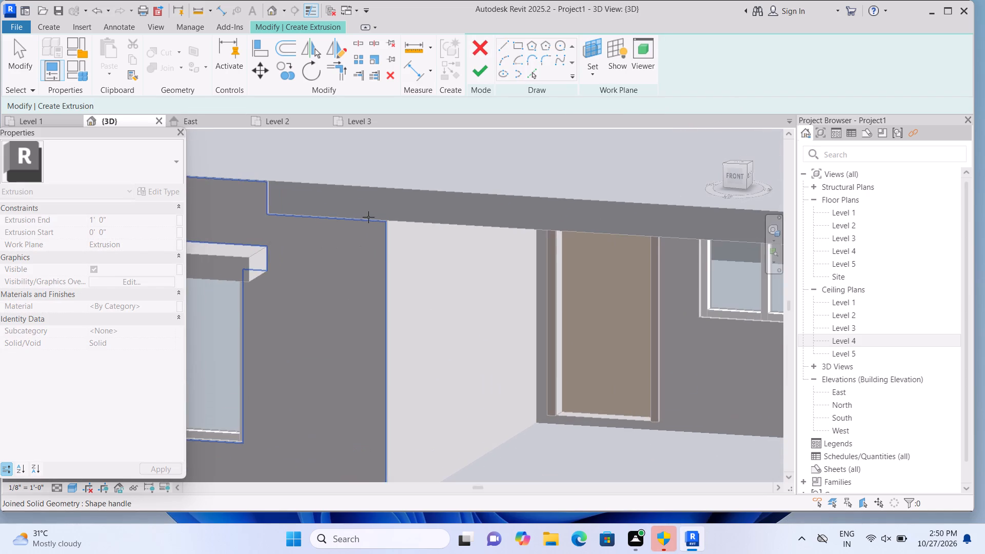
{"action": "left_click", "coordinate": [367, 201]}
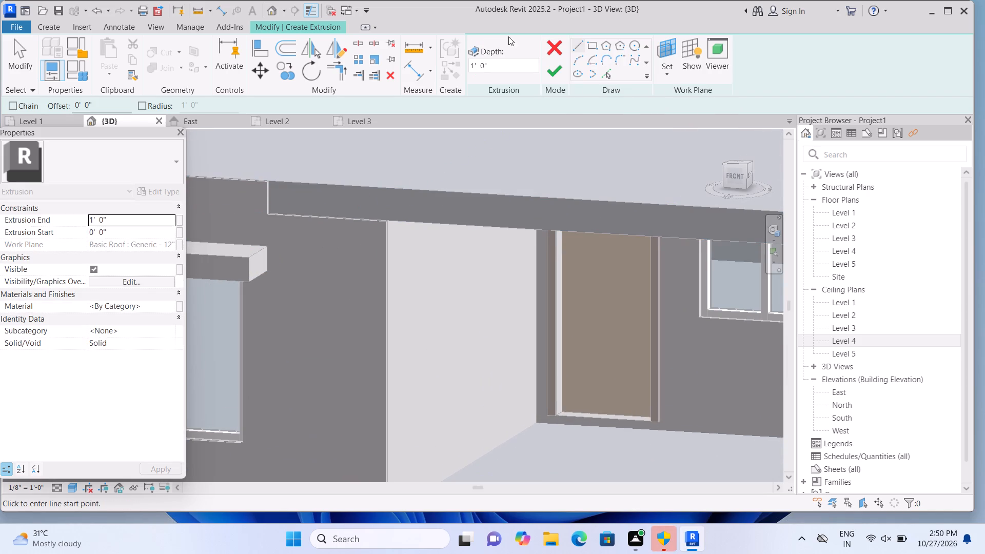
{"action": "left_click", "coordinate": [591, 45]}
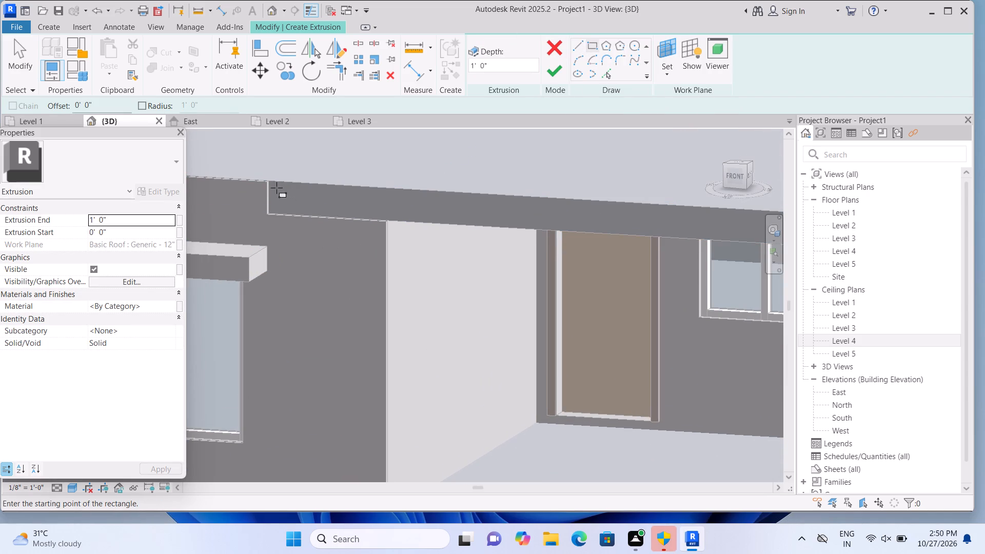
{"action": "left_click", "coordinate": [272, 184]}
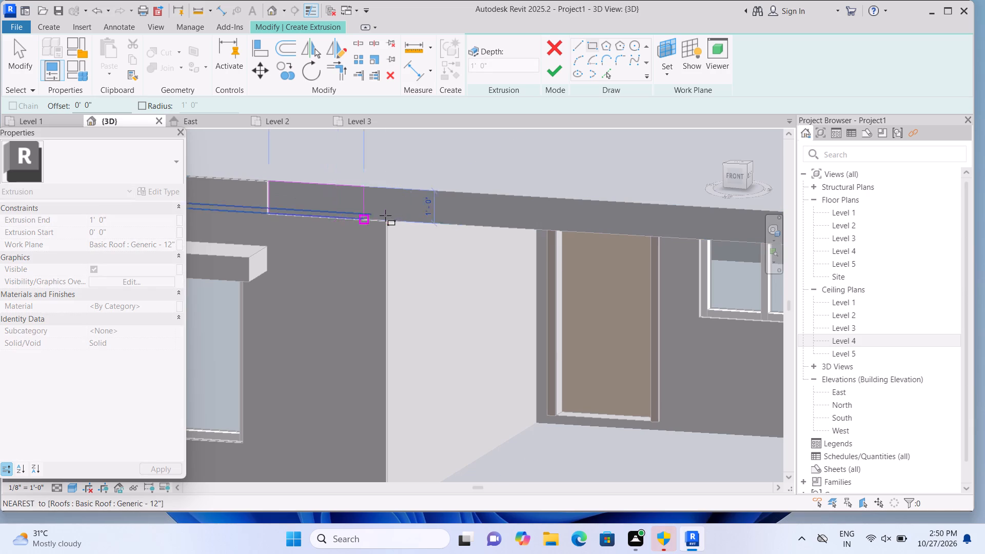
{"action": "left_click", "coordinate": [392, 218]}
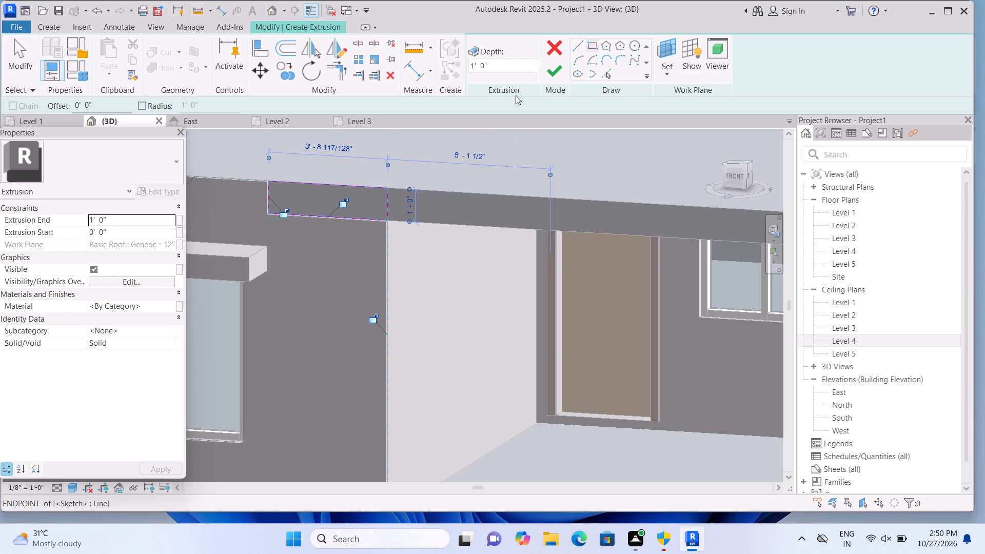
{"action": "left_click", "coordinate": [564, 72]}
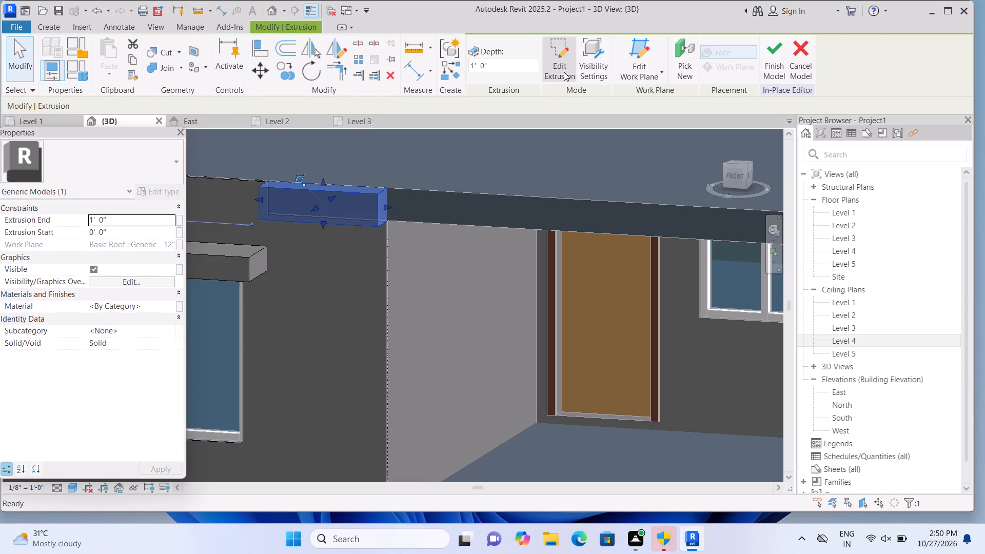
Set the extrusion end of the new roof-edge notch panel to 2".
{"action": "left_click", "coordinate": [139, 218]}
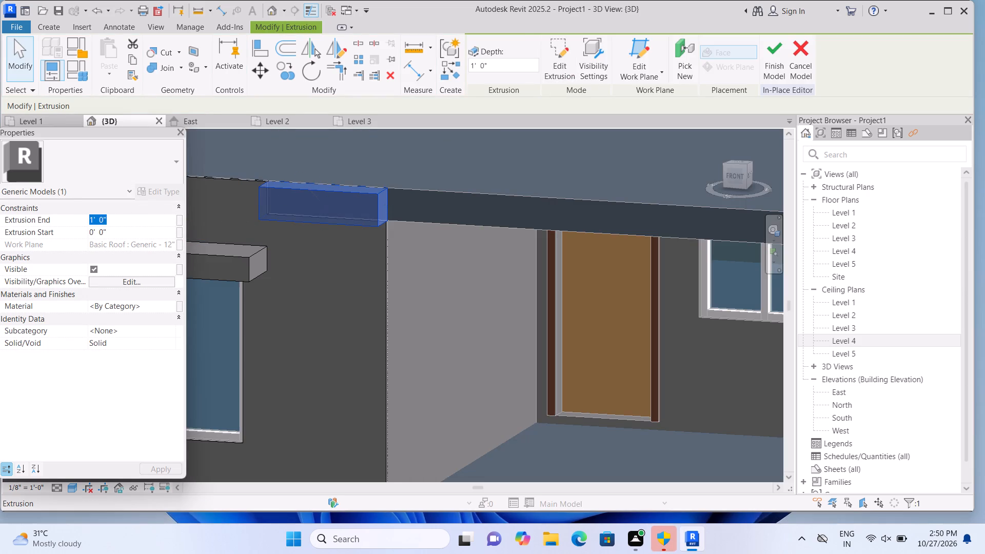
{"action": "key", "text": "BackSpace"}
{"action": "type", "text": "2\""}
{"action": "key", "text": "Return"}
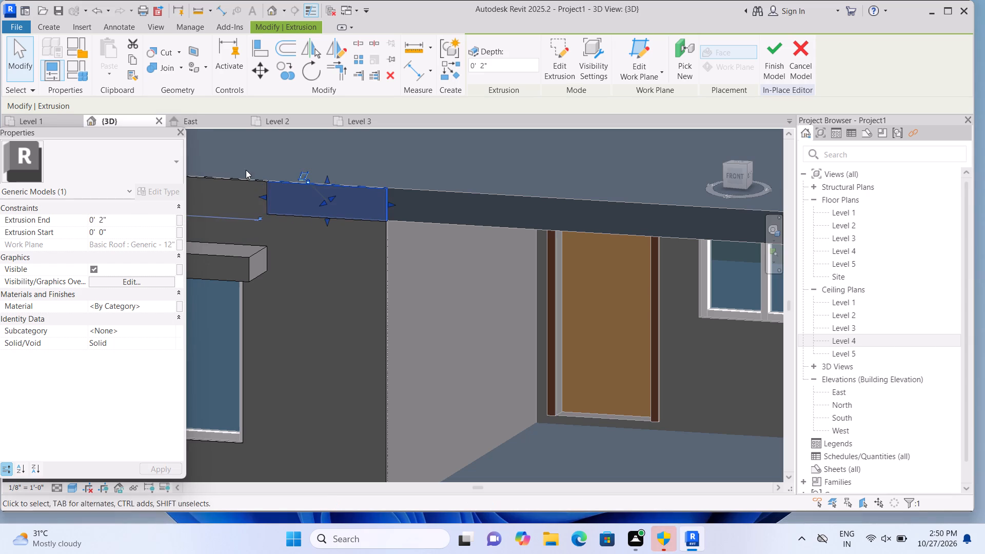
{"action": "left_click", "coordinate": [246, 148]}
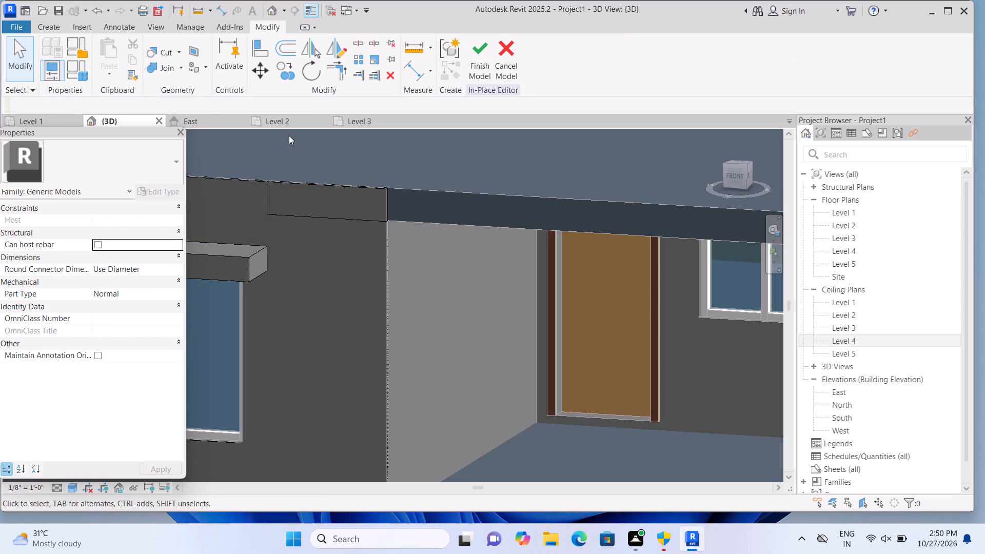
Join the roof-edge notch panel to the joined panels around the upper window with Join Geometry.
{"action": "left_click", "coordinate": [182, 73]}
{"action": "left_click", "coordinate": [190, 85]}
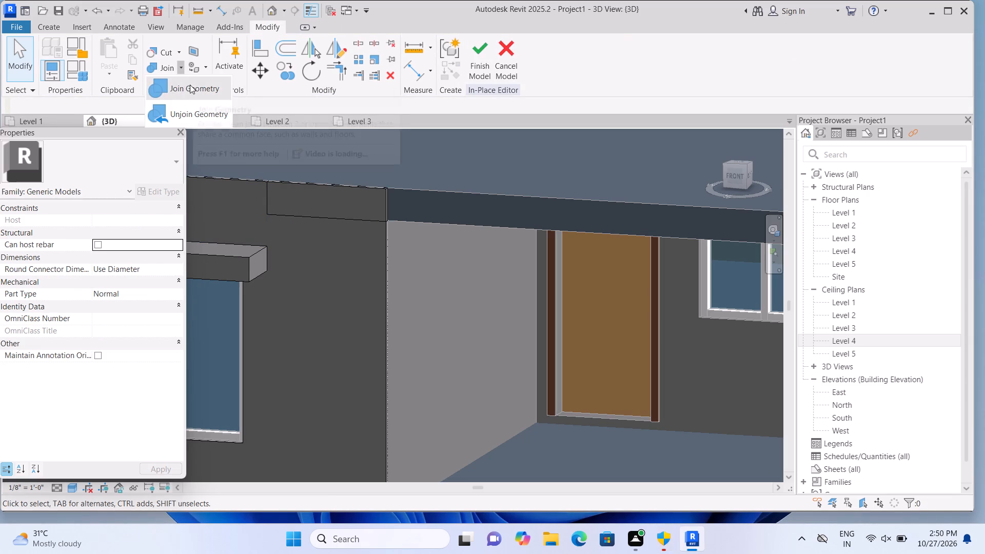
{"action": "left_click", "coordinate": [294, 199]}
{"action": "left_click", "coordinate": [293, 248]}
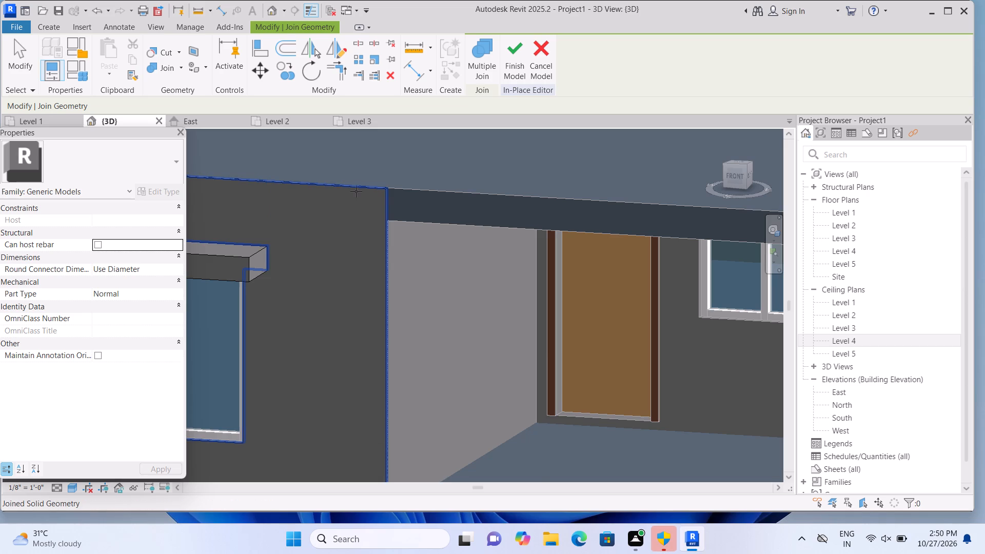
{"action": "scroll", "coordinate": [356, 191], "scroll_direction": "down", "scroll_amount": 9}
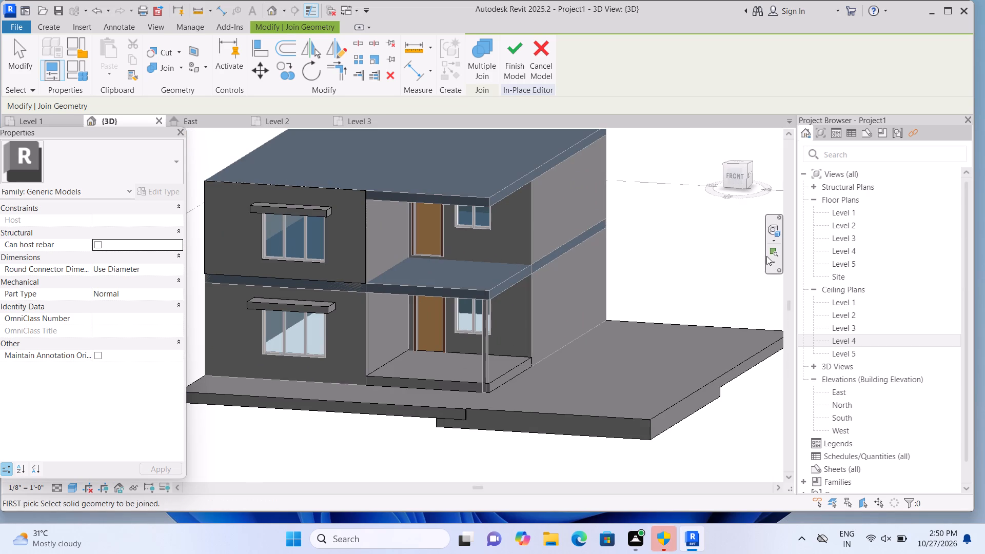
{"action": "key", "text": "Escape"}
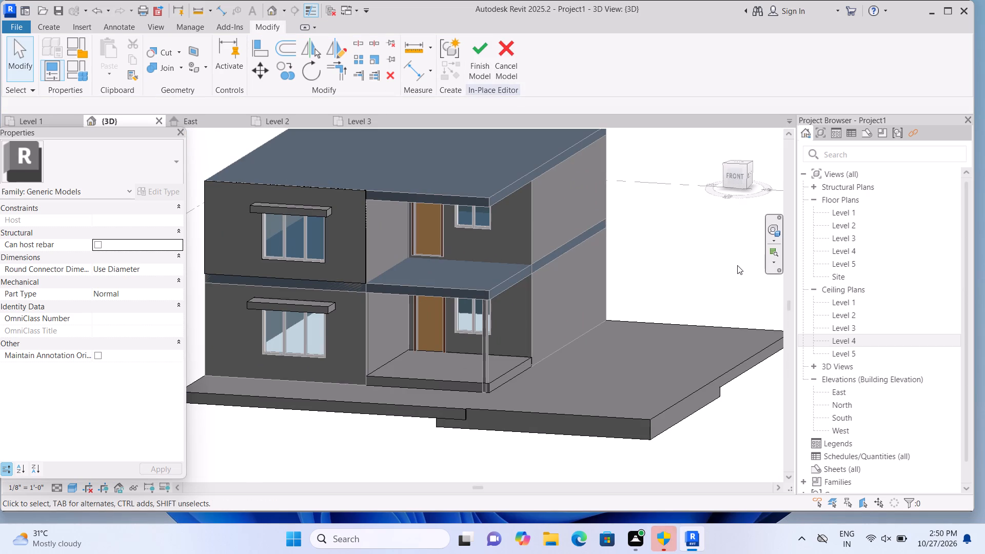
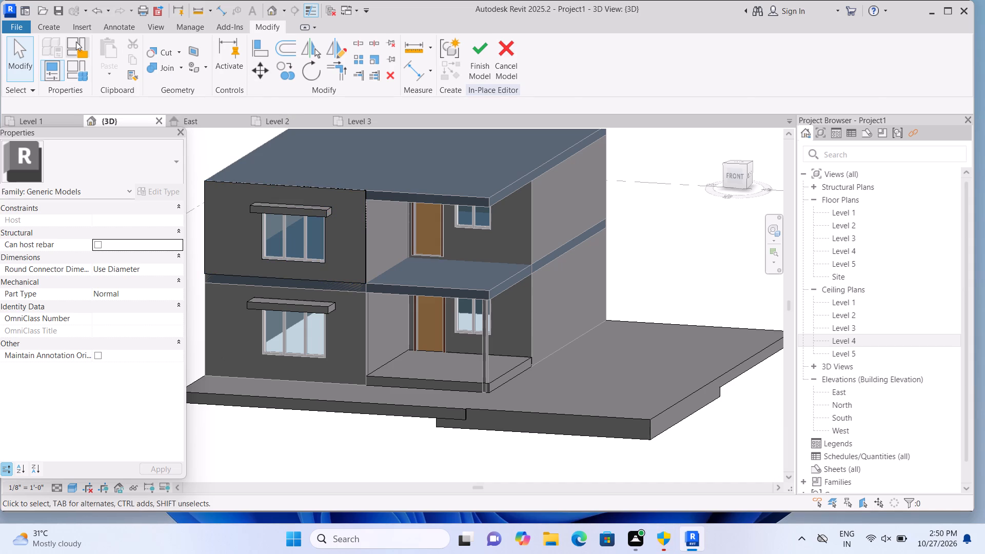
Create a 1' 0" deep solid extrusion on the upper-floor front face from a rectangle about 28' 1" by 11' 0", starting at the lower roof slab's corner.
{"action": "left_click", "coordinate": [49, 32]}
{"action": "left_click", "coordinate": [122, 74]}
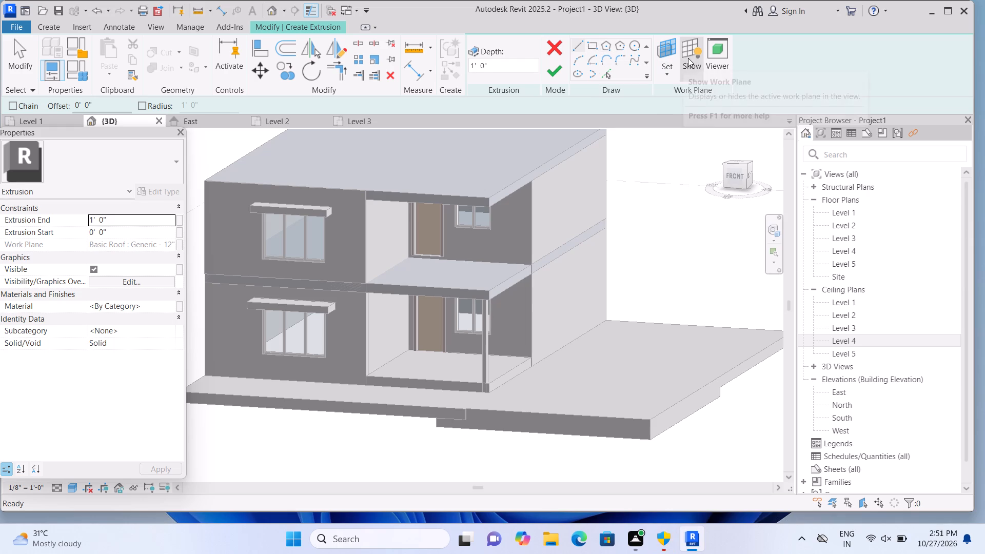
{"action": "left_click", "coordinate": [674, 71]}
{"action": "left_click", "coordinate": [679, 115]}
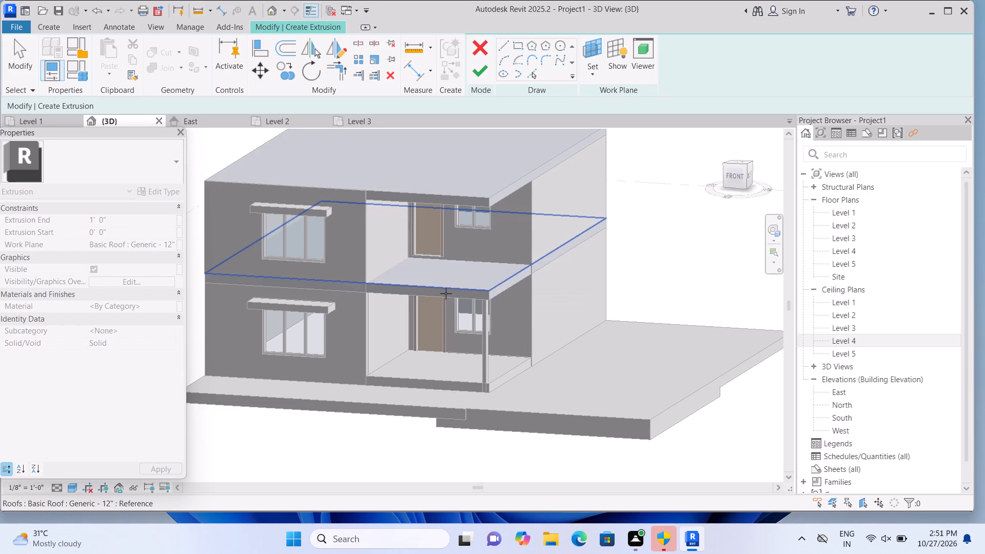
{"action": "left_click", "coordinate": [488, 297]}
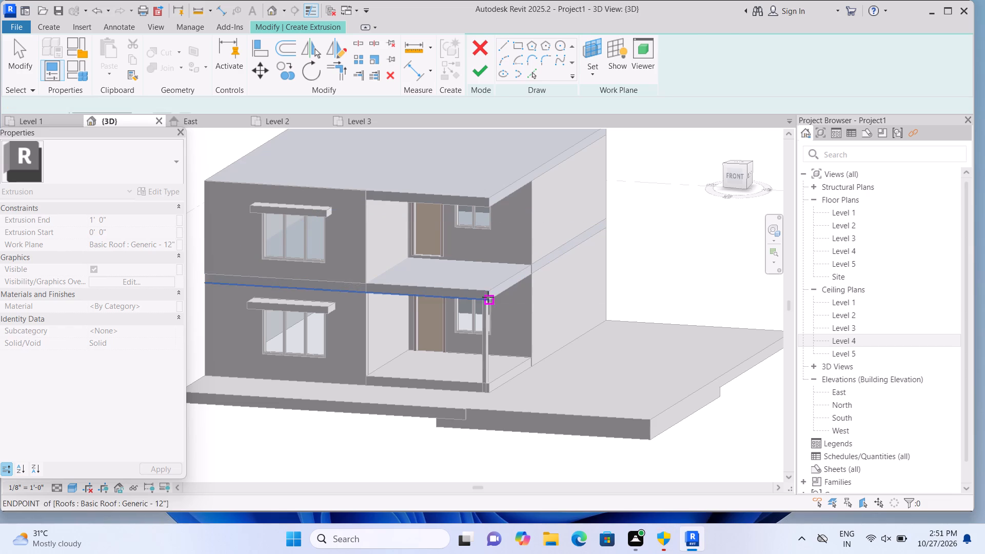
{"action": "left_click", "coordinate": [597, 46]}
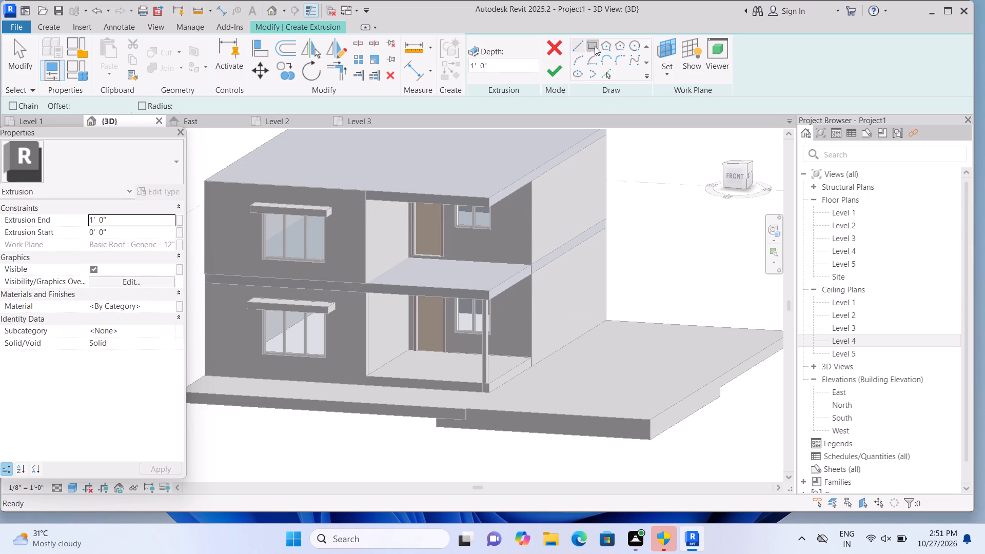
{"action": "left_click", "coordinate": [490, 299]}
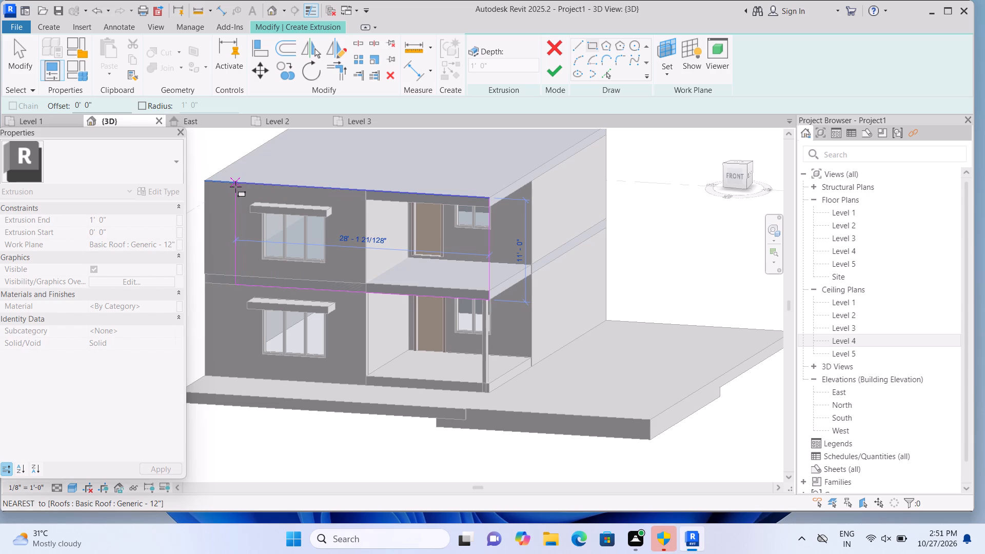
{"action": "left_click", "coordinate": [235, 187]}
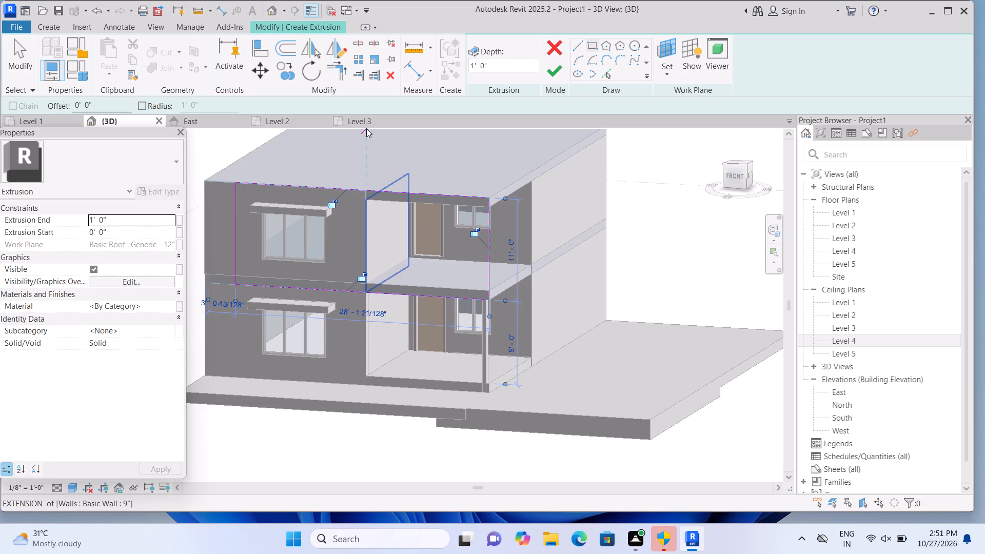
{"action": "left_click", "coordinate": [559, 76]}
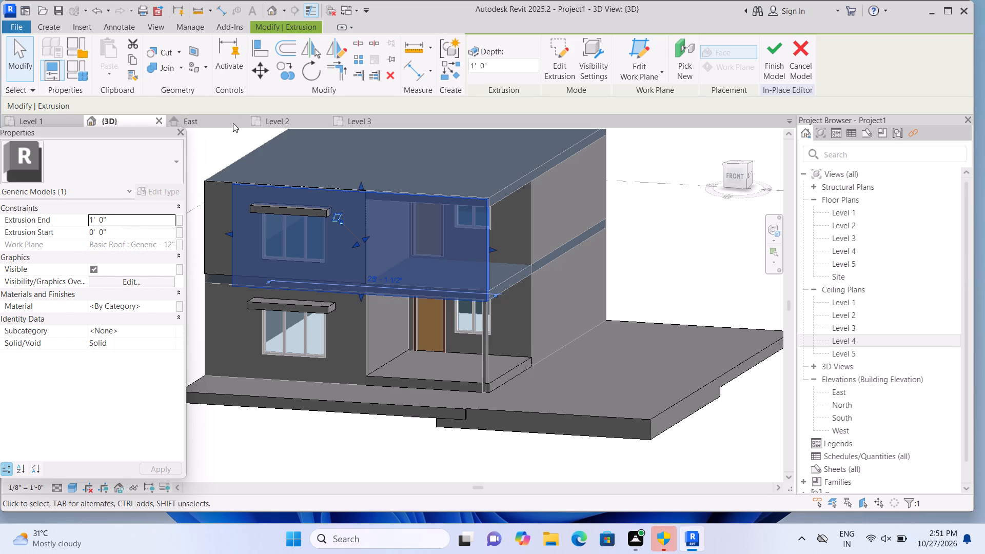
{"action": "double_click", "coordinate": [245, 143]}
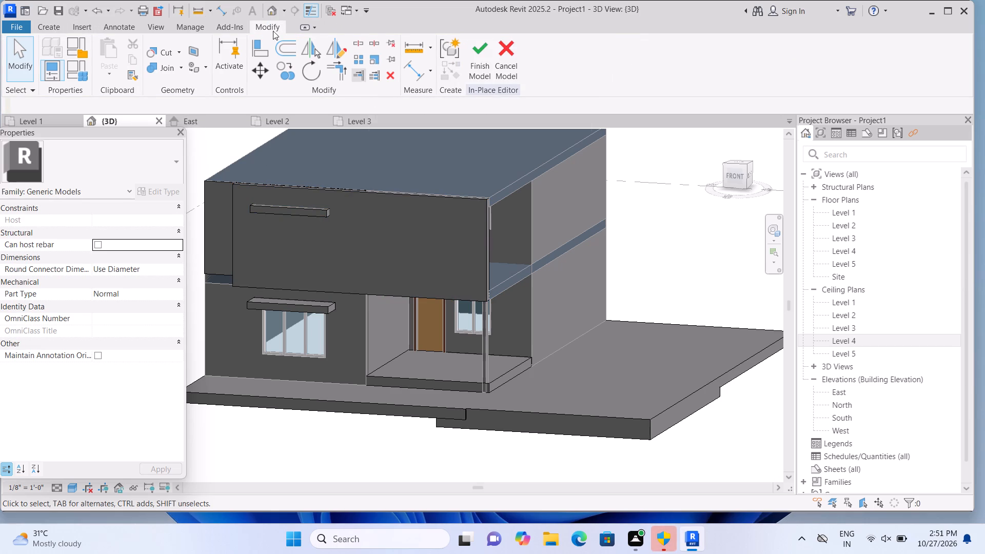
Cut the front panel with a 1' 0" deep void extrusion on its face, using a rectangle offset 2", about 26' 3" wide.
{"action": "left_click", "coordinate": [50, 27]}
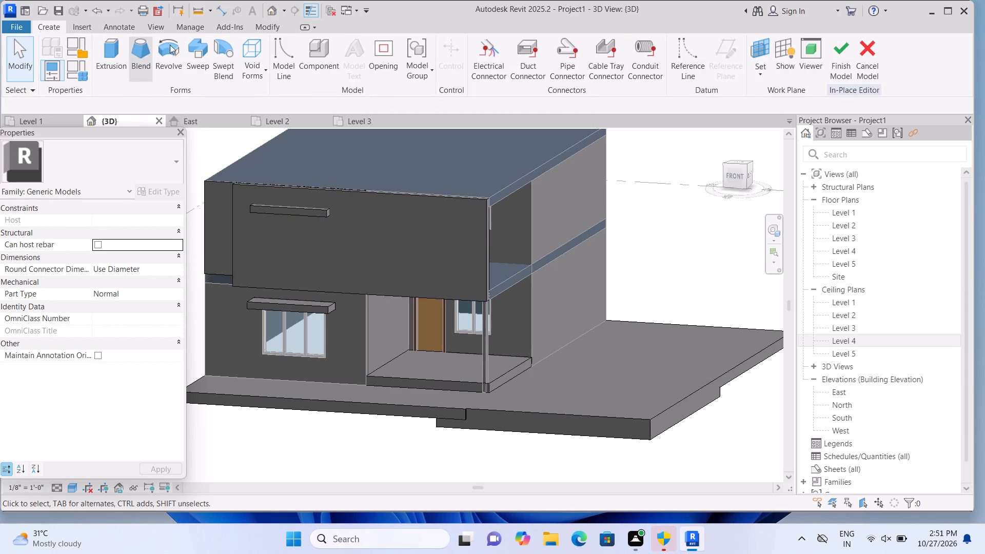
{"action": "left_click", "coordinate": [263, 68]}
{"action": "left_click", "coordinate": [274, 100]}
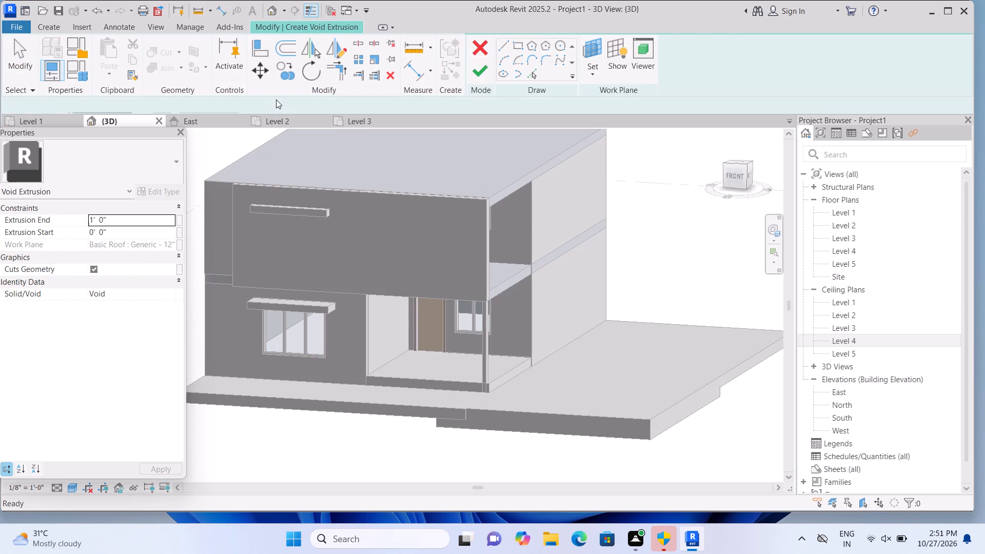
{"action": "left_click", "coordinate": [669, 75]}
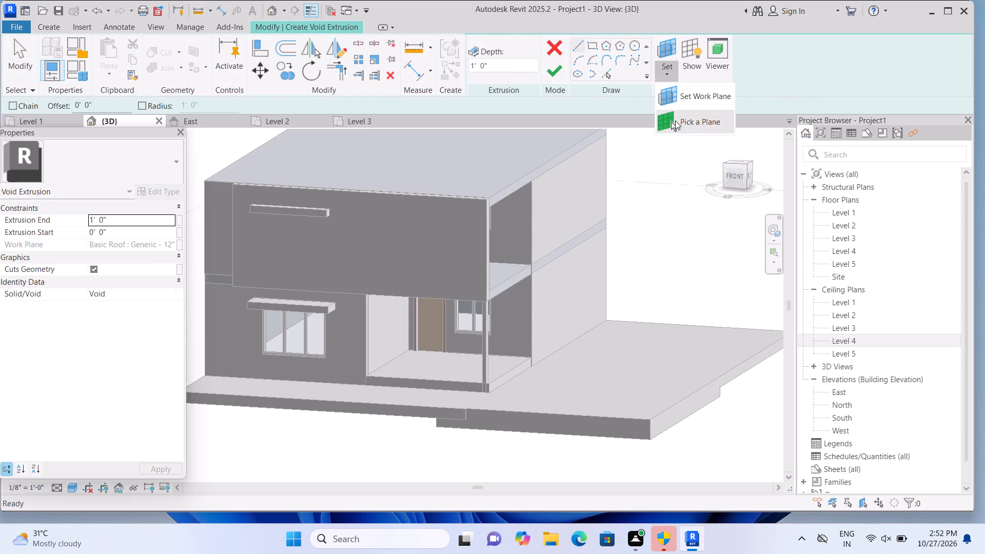
{"action": "left_click", "coordinate": [675, 122]}
{"action": "left_click", "coordinate": [452, 223]}
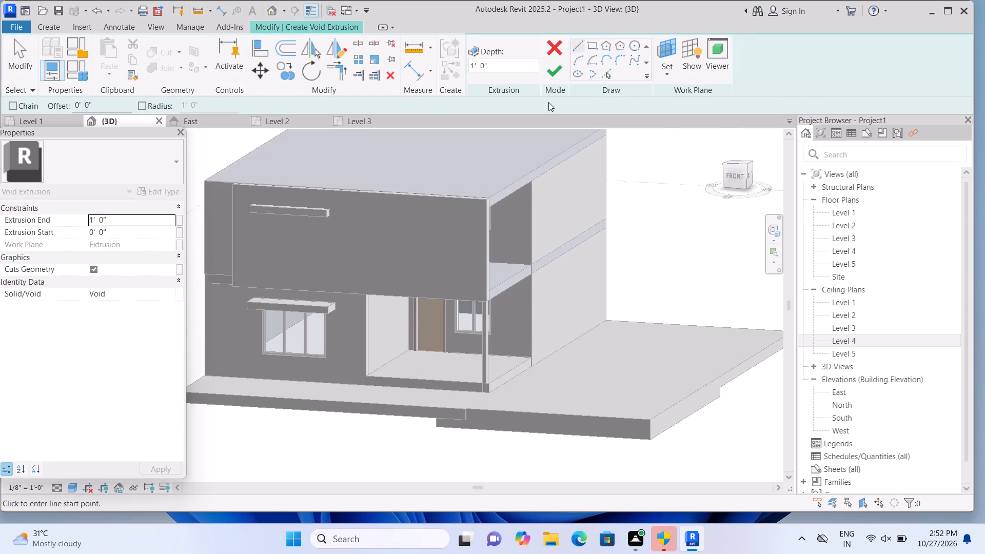
{"action": "left_click", "coordinate": [590, 47]}
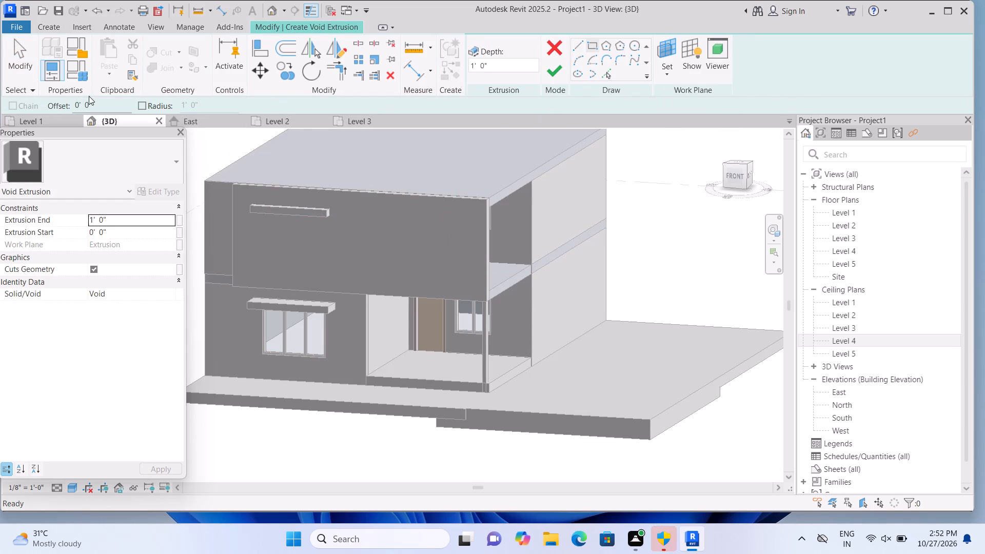
{"action": "left_click", "coordinate": [93, 103]}
{"action": "key", "text": "BackSpace"}
{"action": "key", "text": "BackSpace"}
{"action": "key", "text": "BackSpace"}
{"action": "key", "text": "BackSpace"}
{"action": "key", "text": "BackSpace"}
{"action": "key", "text": "BackSpace"}
{"action": "key", "text": "BackSpace"}
{"action": "key", "text": "BackSpace"}
{"action": "key", "text": "BackSpace"}
{"action": "key", "text": "BackSpace"}
{"action": "key", "text": "BackSpace"}
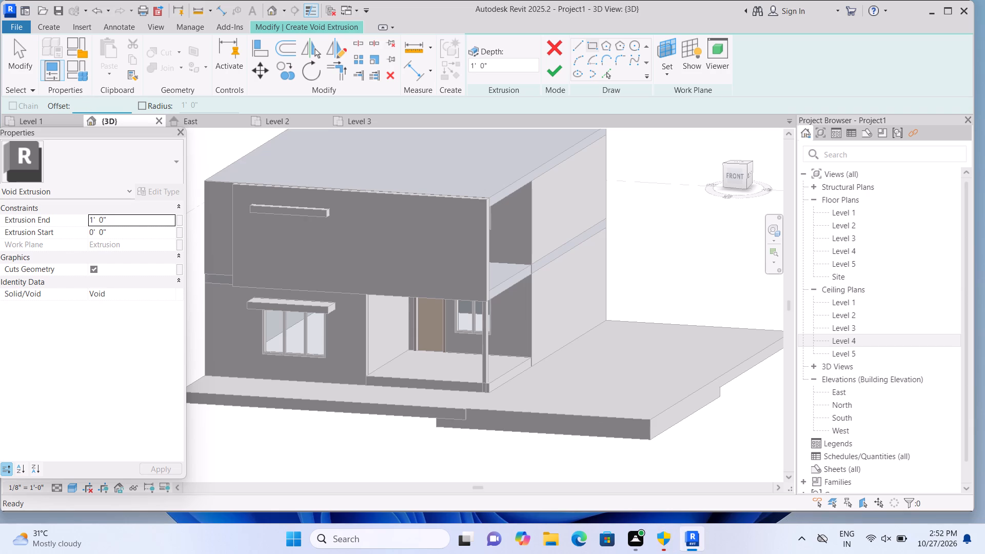
{"action": "key", "text": "2"}
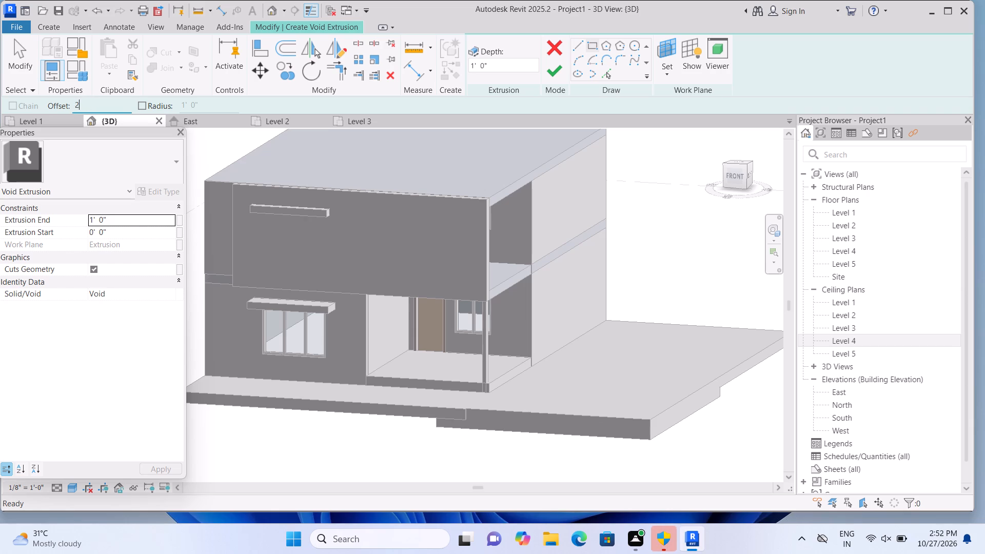
{"action": "key", "text": "shift+quotedbl"}
{"action": "key", "text": "Return"}
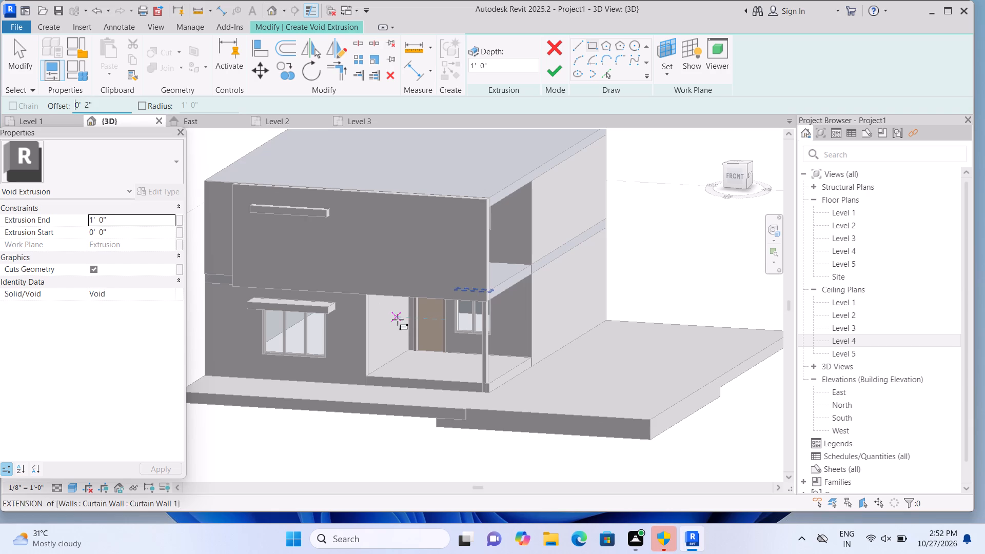
{"action": "left_click", "coordinate": [245, 196]}
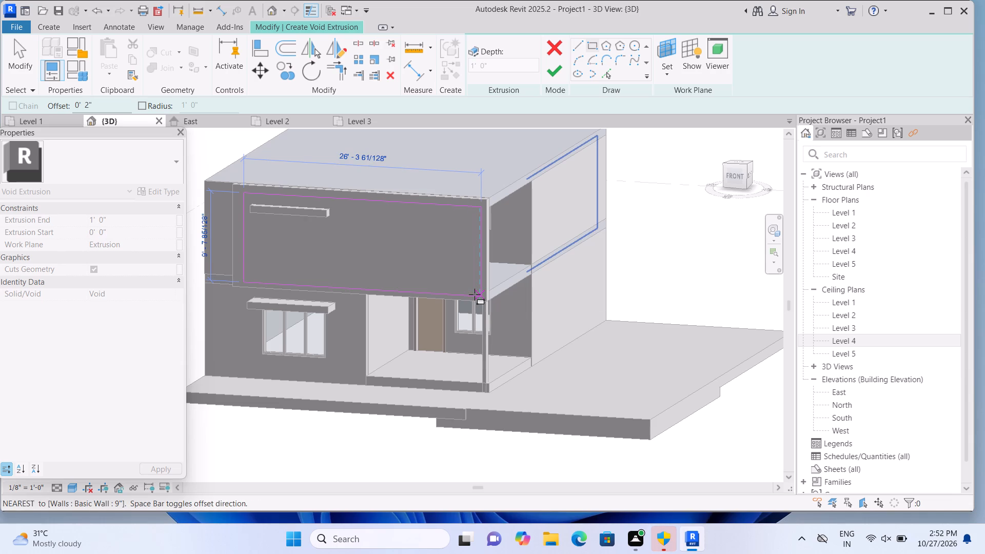
{"action": "left_click", "coordinate": [475, 294]}
{"action": "scroll", "coordinate": [473, 281], "scroll_direction": "up", "scroll_amount": 2}
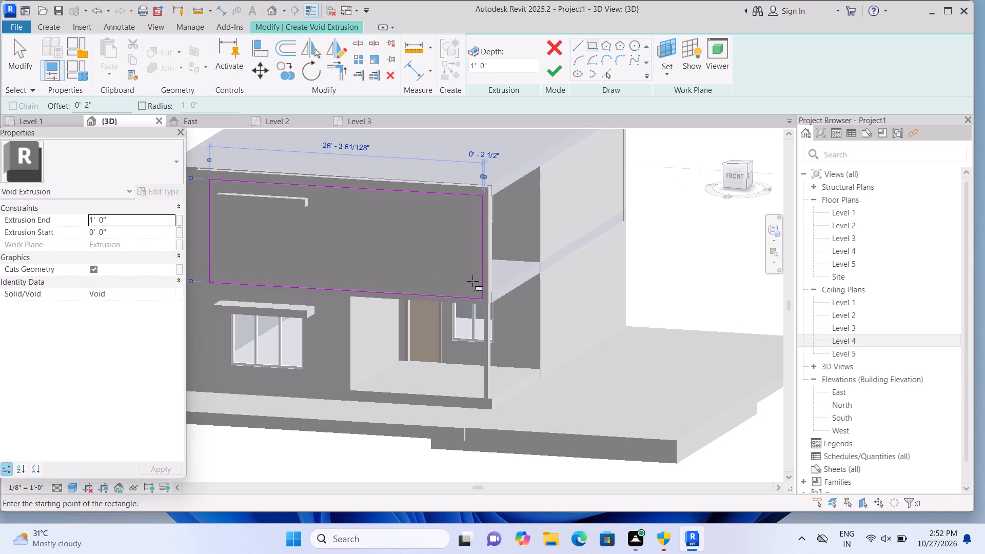
{"action": "scroll", "coordinate": [472, 281], "scroll_direction": "down", "scroll_amount": 1}
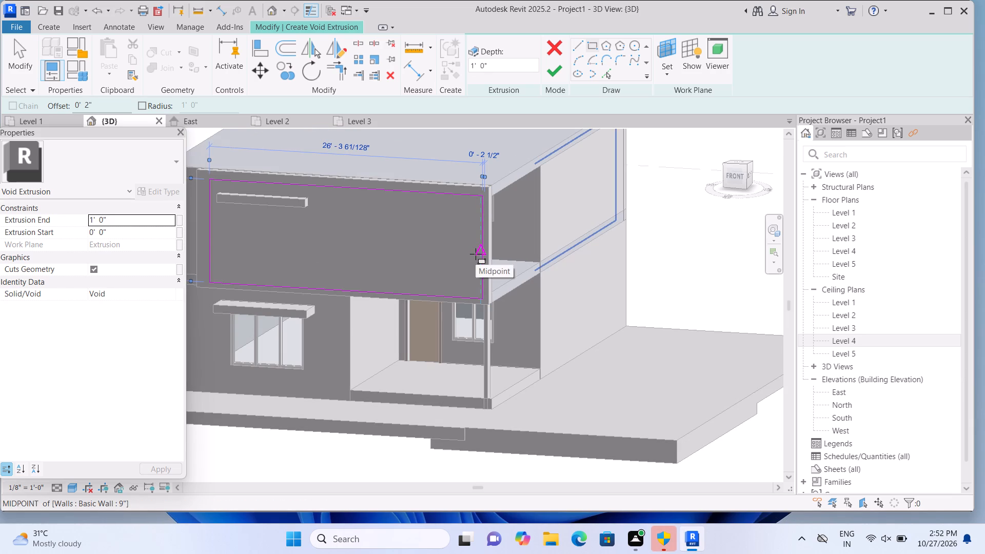
{"action": "left_click", "coordinate": [558, 79]}
{"action": "scroll", "coordinate": [602, 225], "scroll_direction": "down", "scroll_amount": 1}
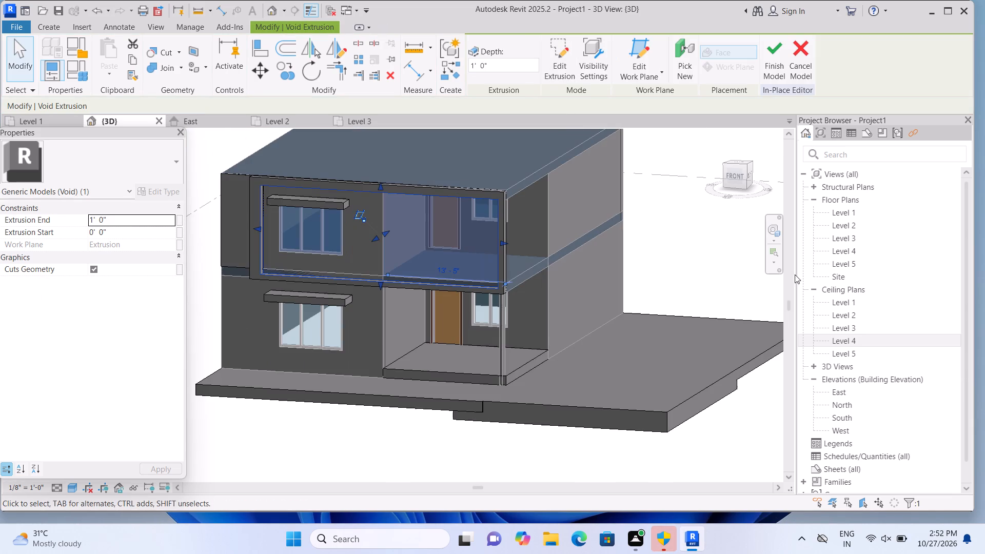
{"action": "left_click", "coordinate": [693, 261]}
{"action": "scroll", "coordinate": [693, 261], "scroll_direction": "down", "scroll_amount": 1}
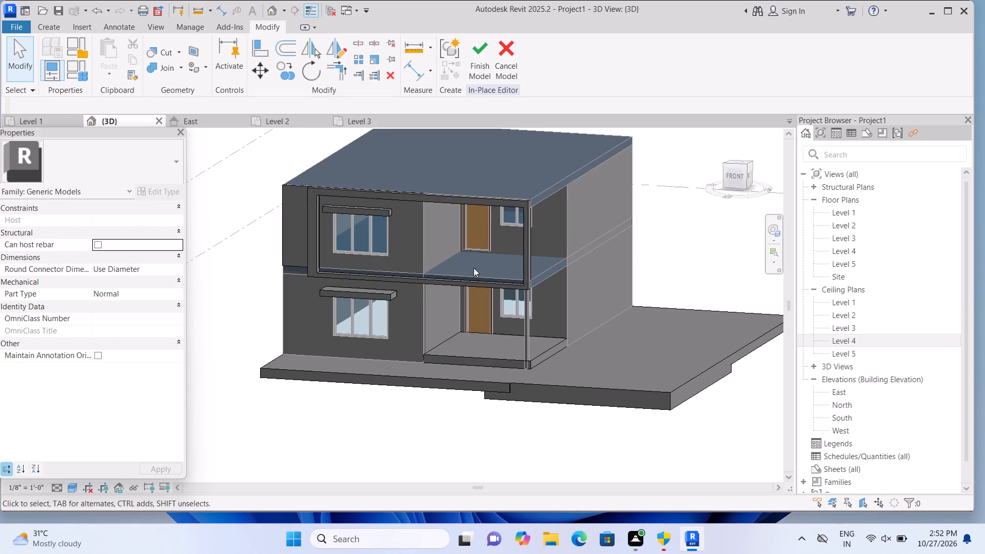
Stretch the solid frame extrusion outward from the facade to an extrusion end of 2' 6".
{"action": "scroll", "coordinate": [474, 268], "scroll_direction": "up", "scroll_amount": 1}
{"action": "left_click", "coordinate": [488, 188]}
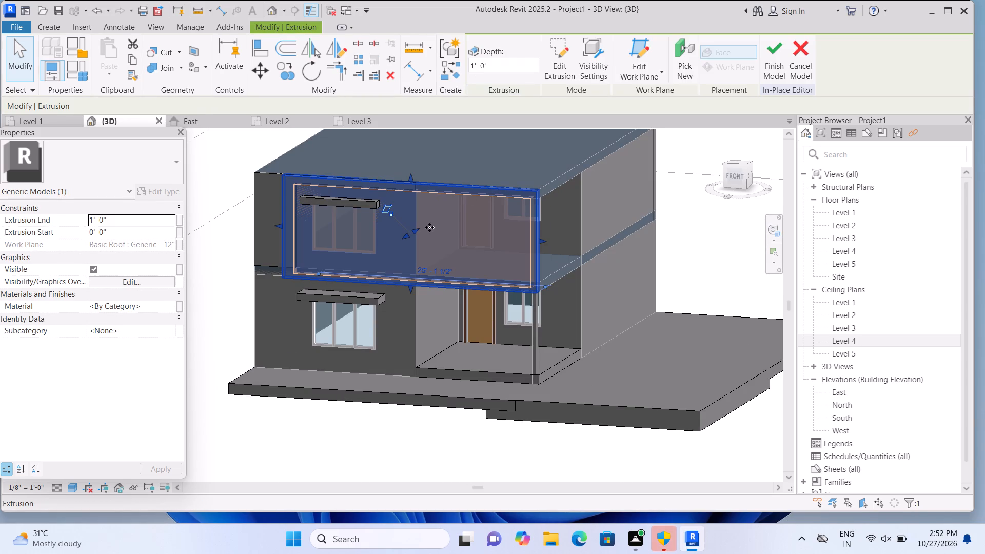
{"action": "left_click", "coordinate": [702, 256]}
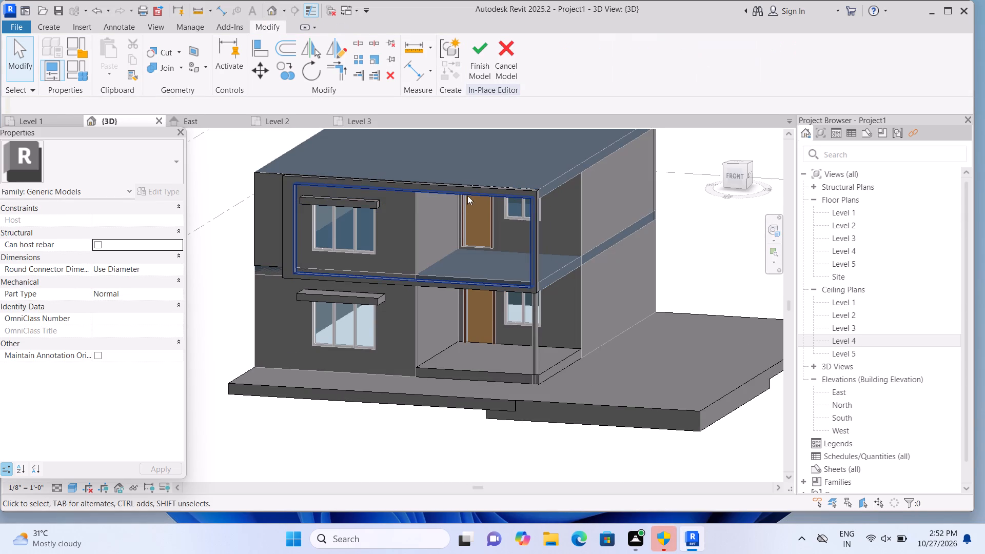
{"action": "left_click", "coordinate": [483, 189]}
{"action": "scroll", "coordinate": [426, 227], "scroll_direction": "up", "scroll_amount": 1}
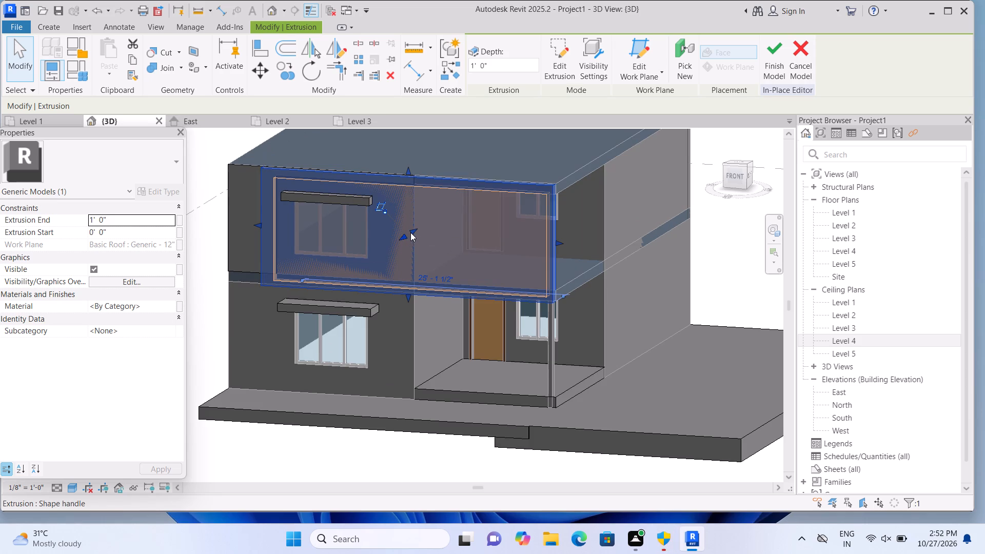
{"action": "left_click", "coordinate": [405, 235]}
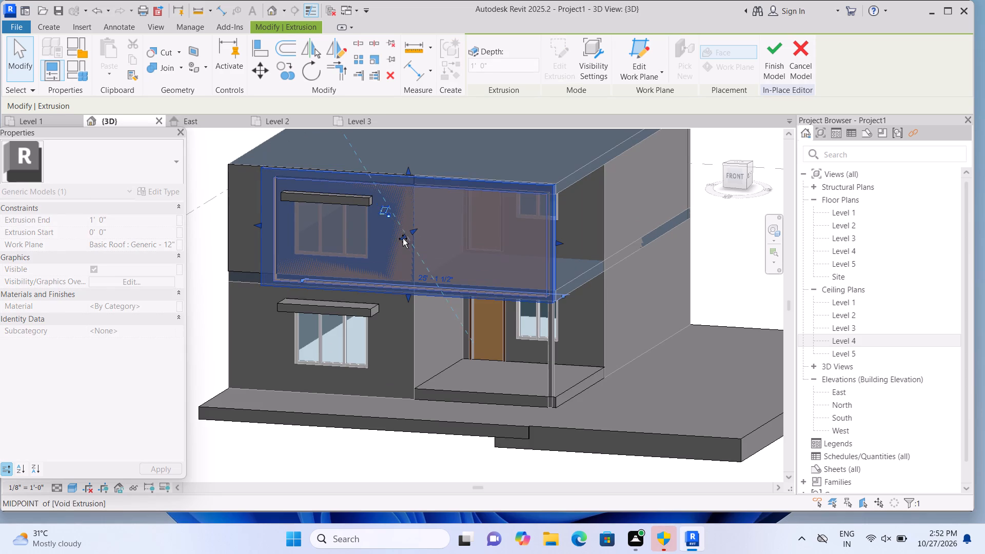
{"action": "triple_click", "coordinate": [403, 239]}
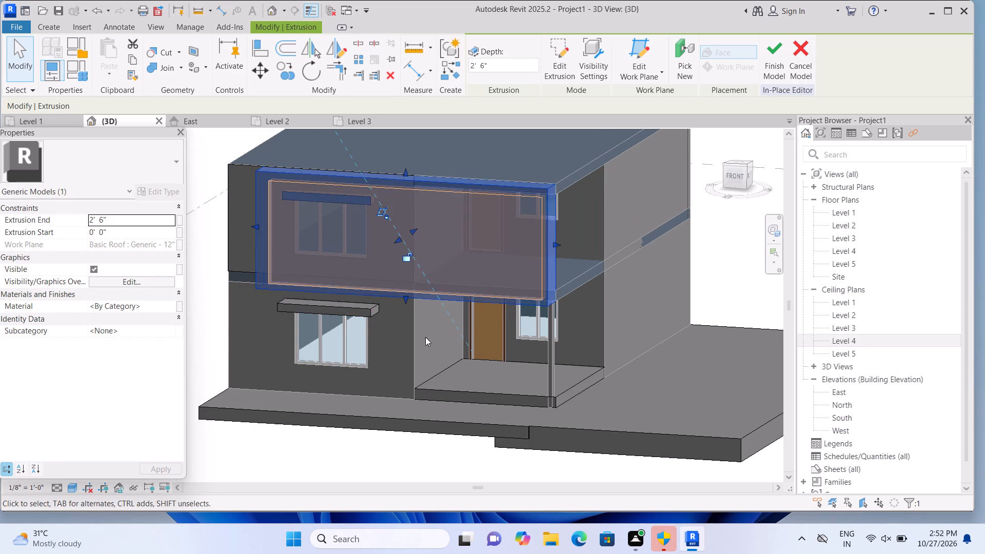
{"action": "scroll", "coordinate": [422, 350], "scroll_direction": "down", "scroll_amount": 1}
{"action": "left_click", "coordinate": [400, 445]}
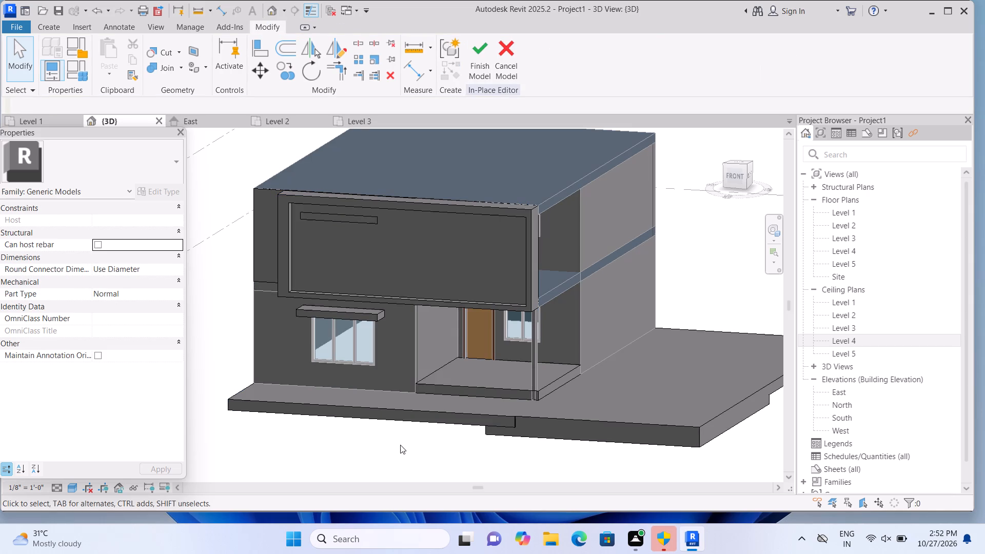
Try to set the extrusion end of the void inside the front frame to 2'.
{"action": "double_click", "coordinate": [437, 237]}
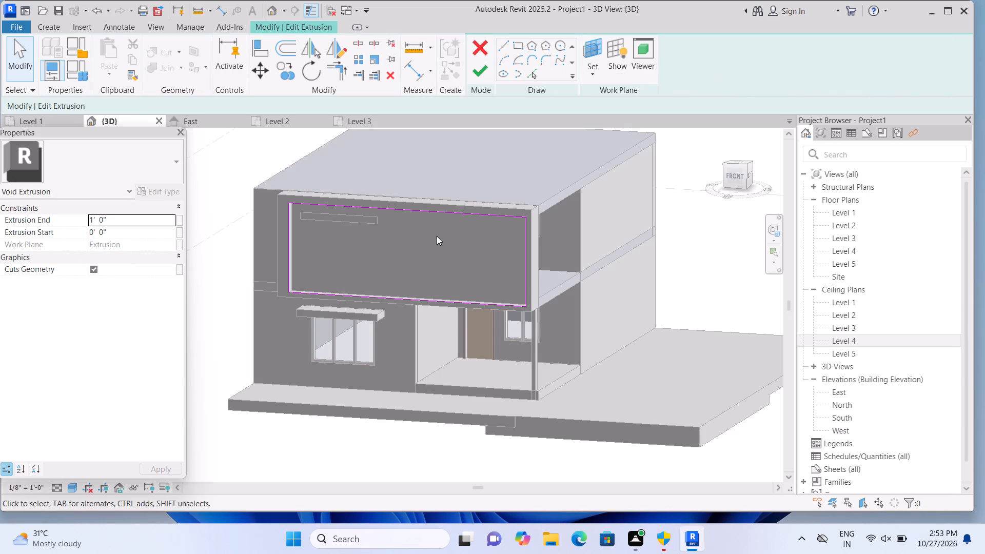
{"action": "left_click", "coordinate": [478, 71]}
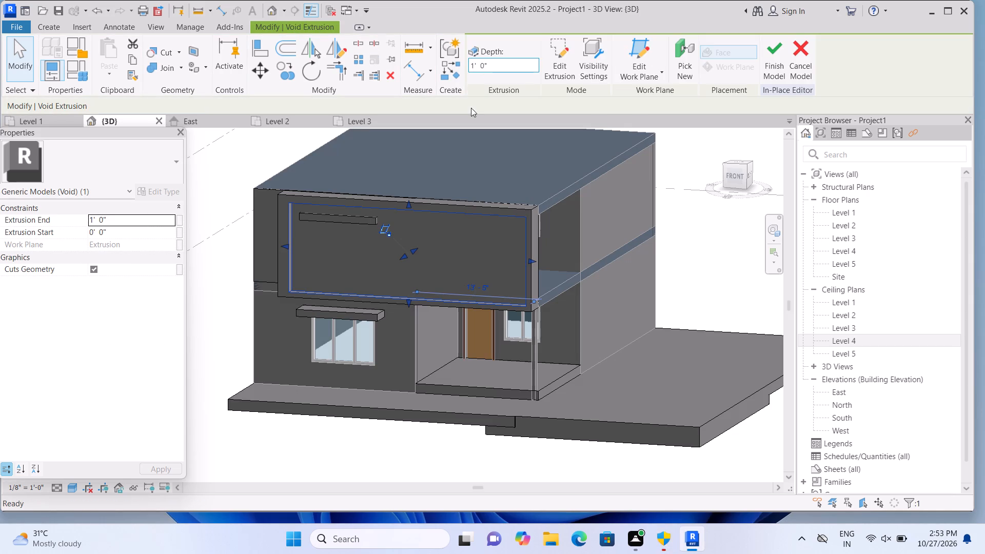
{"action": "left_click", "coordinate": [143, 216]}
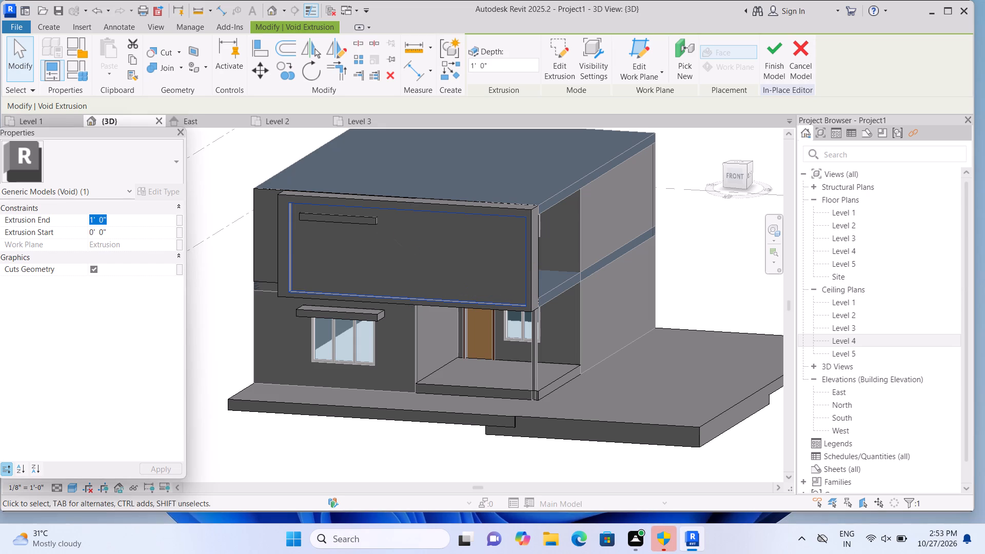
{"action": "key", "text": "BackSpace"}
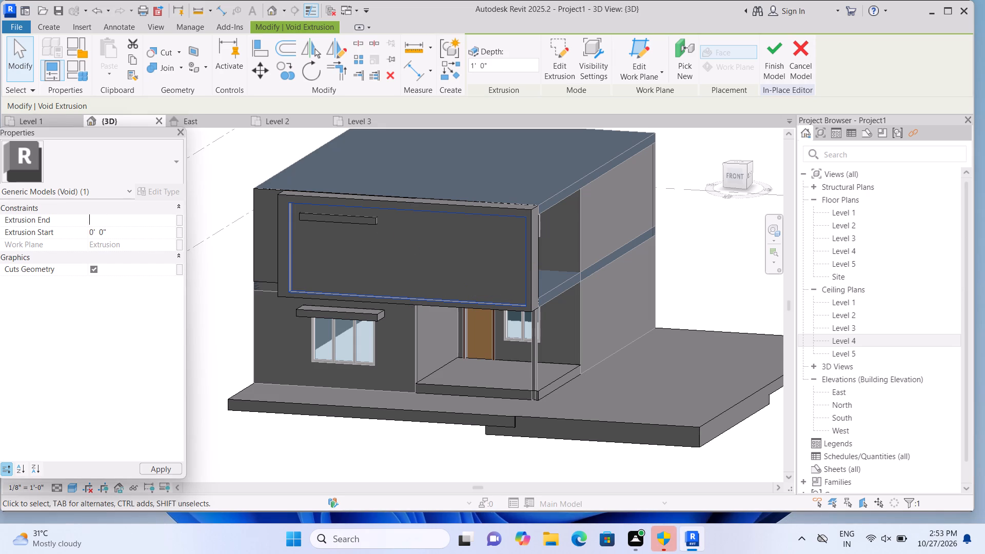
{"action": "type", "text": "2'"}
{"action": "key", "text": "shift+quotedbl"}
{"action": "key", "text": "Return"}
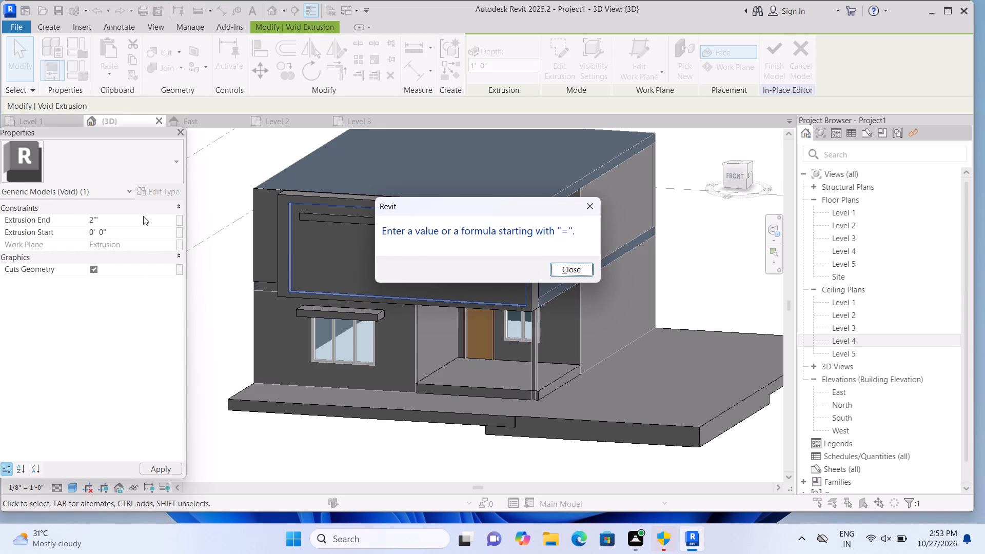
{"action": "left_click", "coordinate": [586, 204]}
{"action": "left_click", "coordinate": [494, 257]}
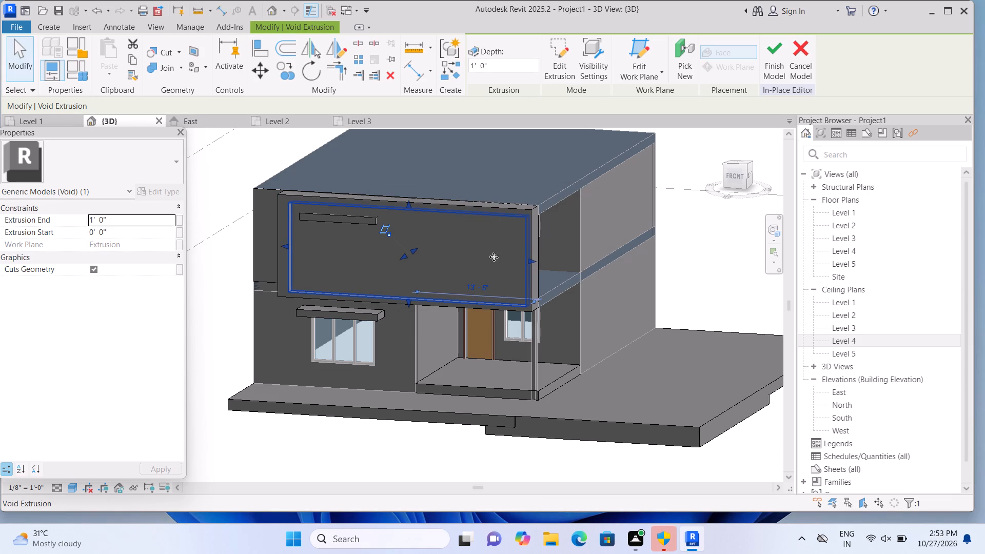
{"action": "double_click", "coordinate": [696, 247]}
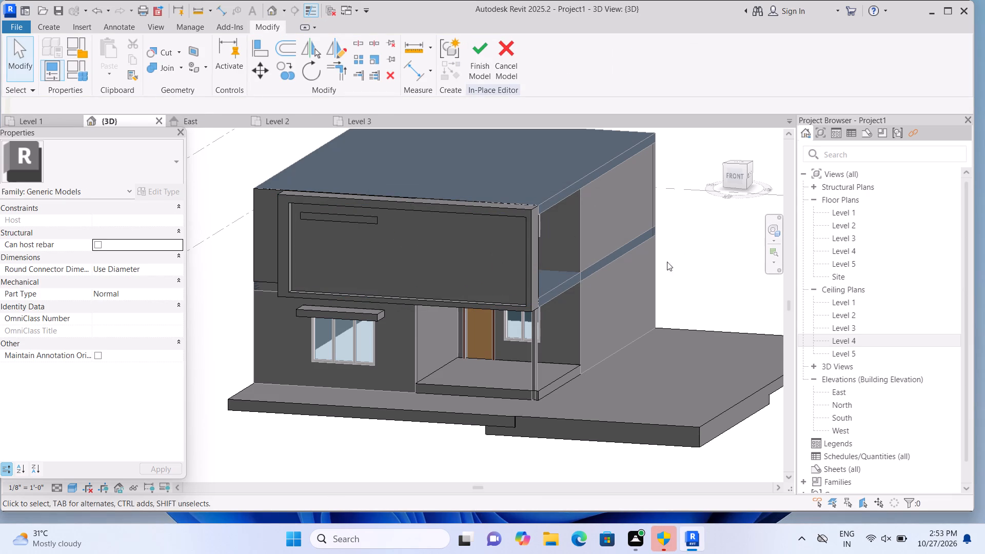
Undo the recent depth edits to the front frame and its void, finish the in-place model, and dismiss the save reminder.
{"action": "left_click", "coordinate": [487, 271]}
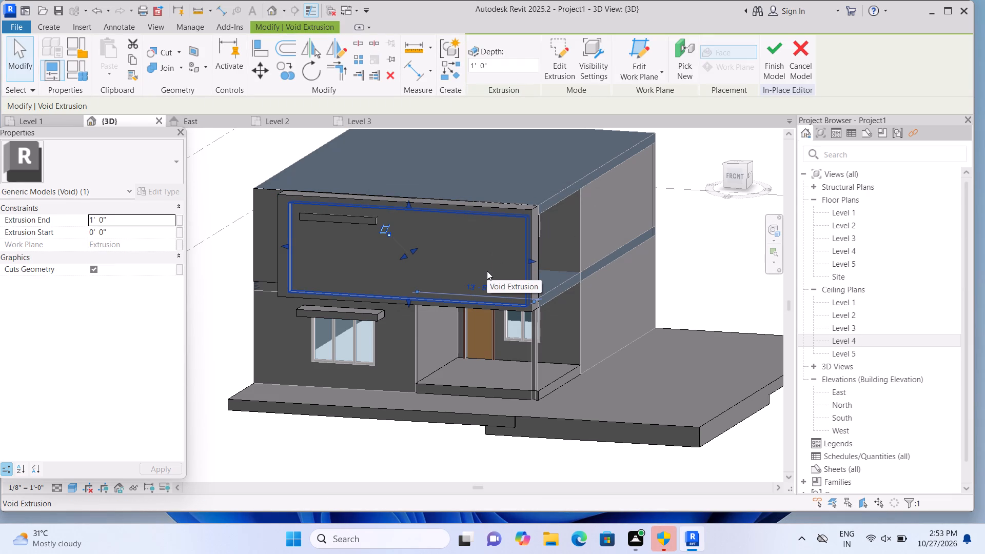
{"action": "key", "text": "ctrl+z"}
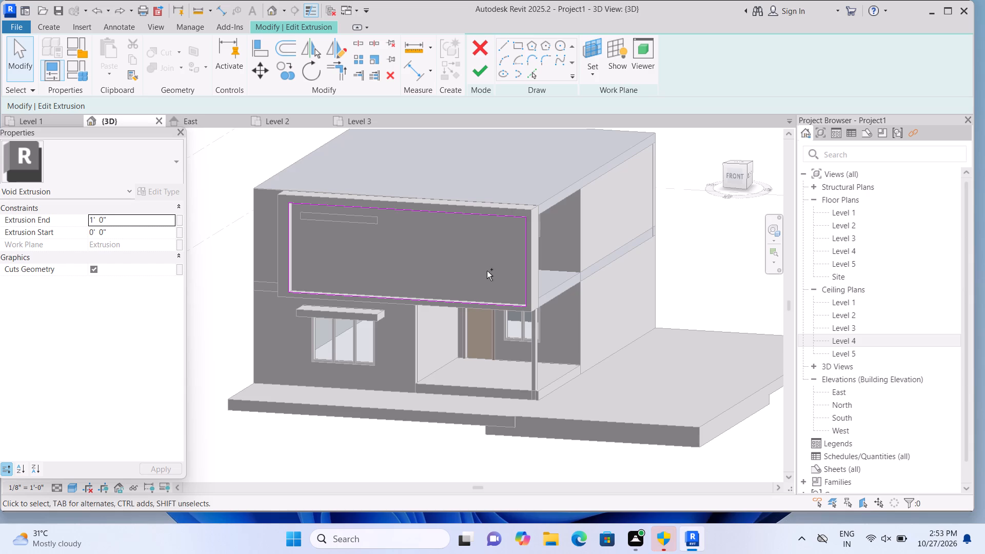
{"action": "key", "text": "ctrl+z"}
{"action": "key", "text": "ctrl+z"}
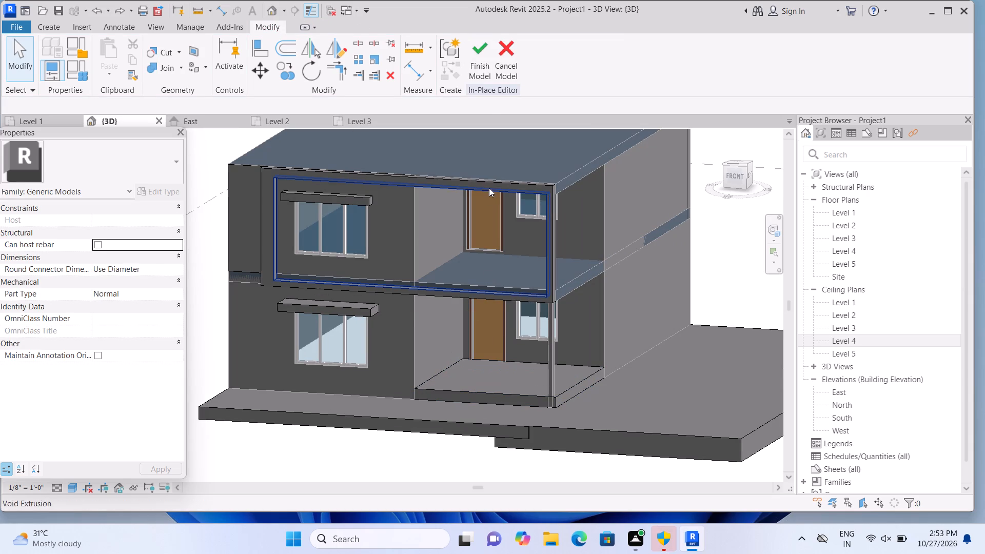
{"action": "left_click", "coordinate": [478, 77]}
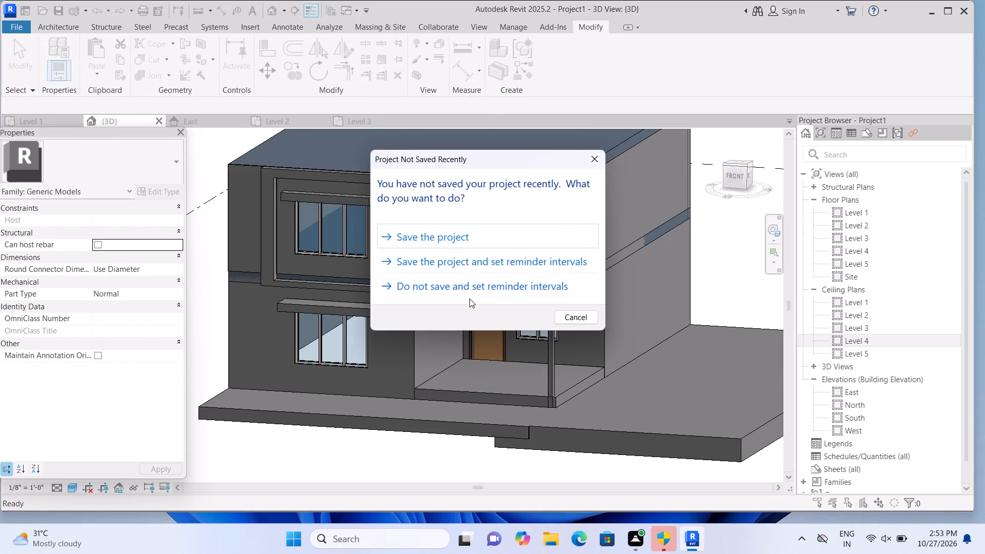
{"action": "left_click", "coordinate": [594, 163]}
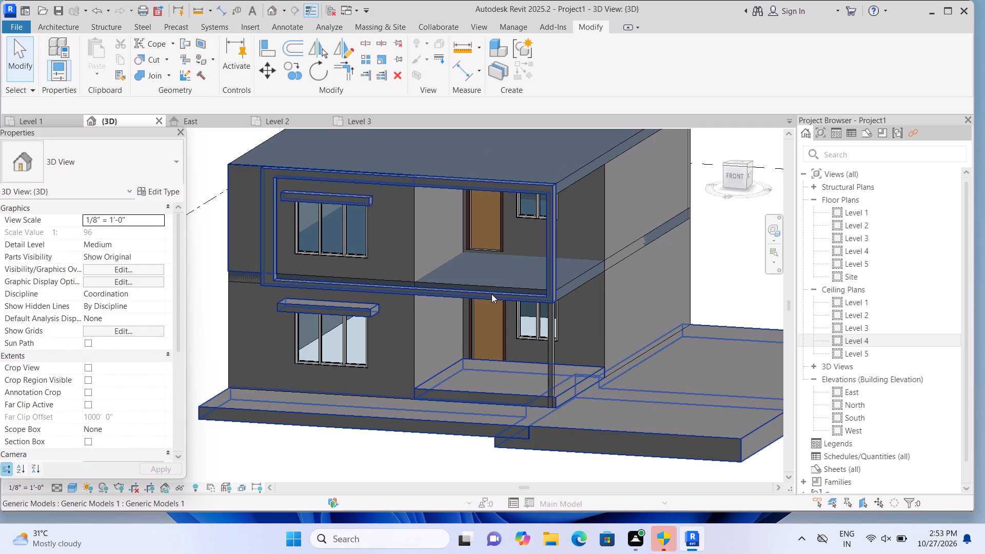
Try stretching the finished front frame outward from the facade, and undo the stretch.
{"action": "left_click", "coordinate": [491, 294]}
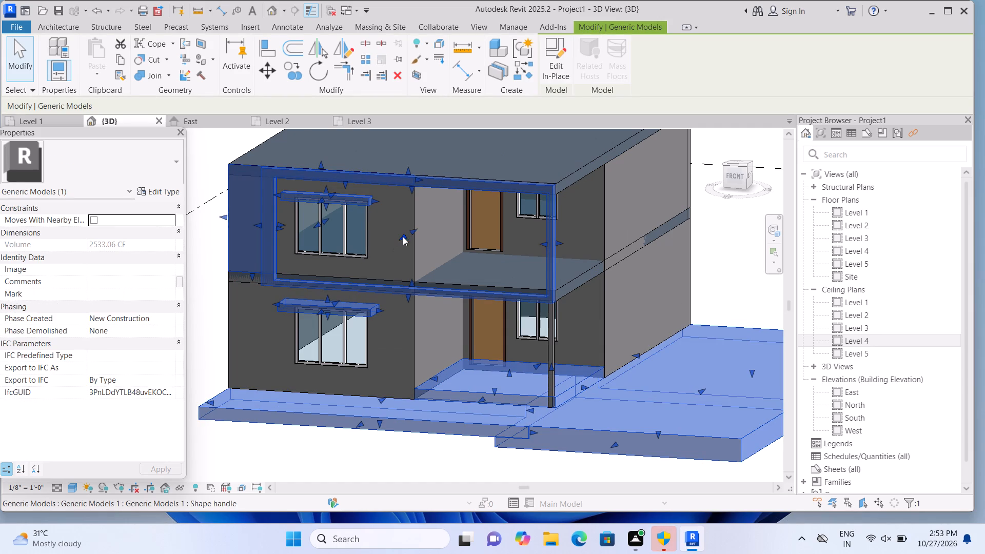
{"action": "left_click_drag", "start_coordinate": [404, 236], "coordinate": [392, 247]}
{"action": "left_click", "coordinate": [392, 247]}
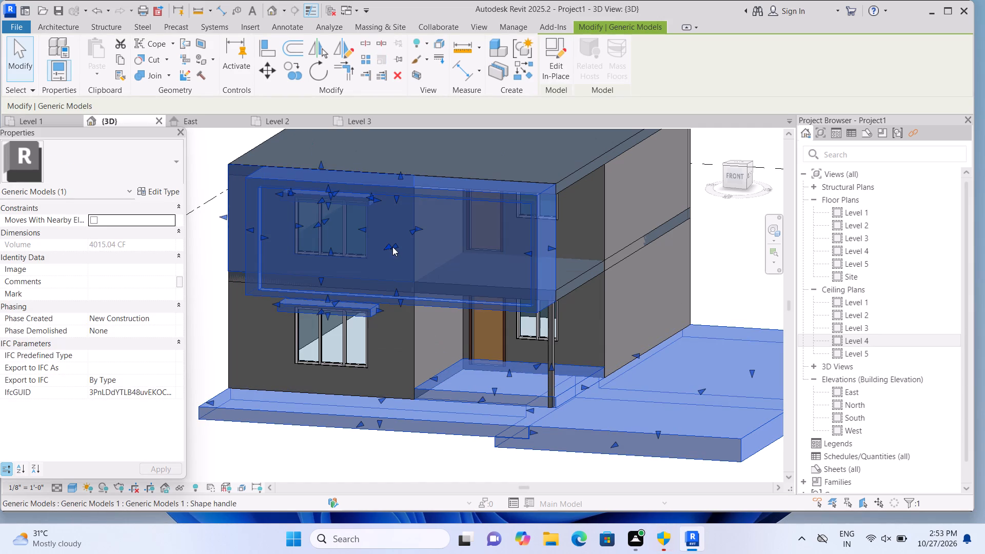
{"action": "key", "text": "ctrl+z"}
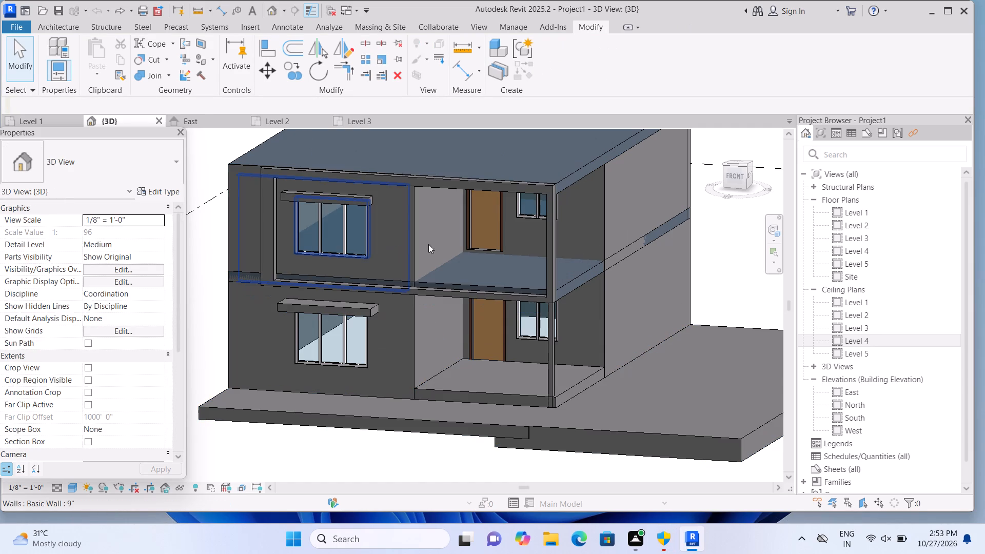
Reopen the front frame's in-place generic model for editing.
{"action": "left_click", "coordinate": [500, 180]}
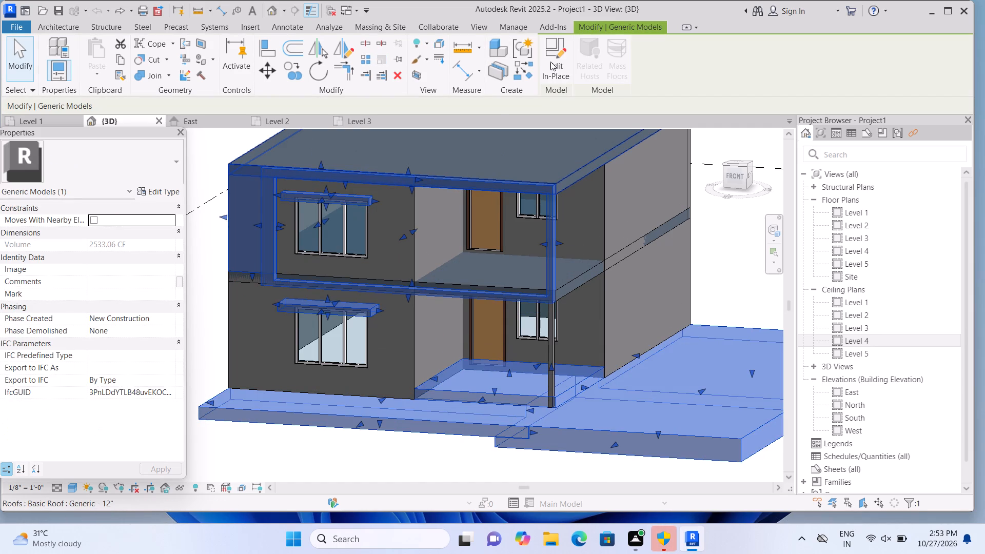
{"action": "left_click", "coordinate": [551, 62]}
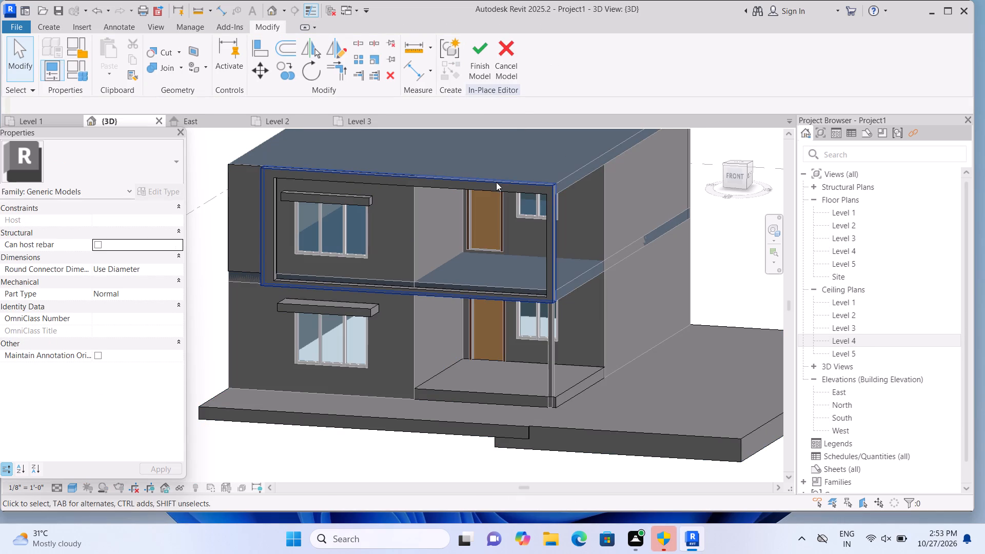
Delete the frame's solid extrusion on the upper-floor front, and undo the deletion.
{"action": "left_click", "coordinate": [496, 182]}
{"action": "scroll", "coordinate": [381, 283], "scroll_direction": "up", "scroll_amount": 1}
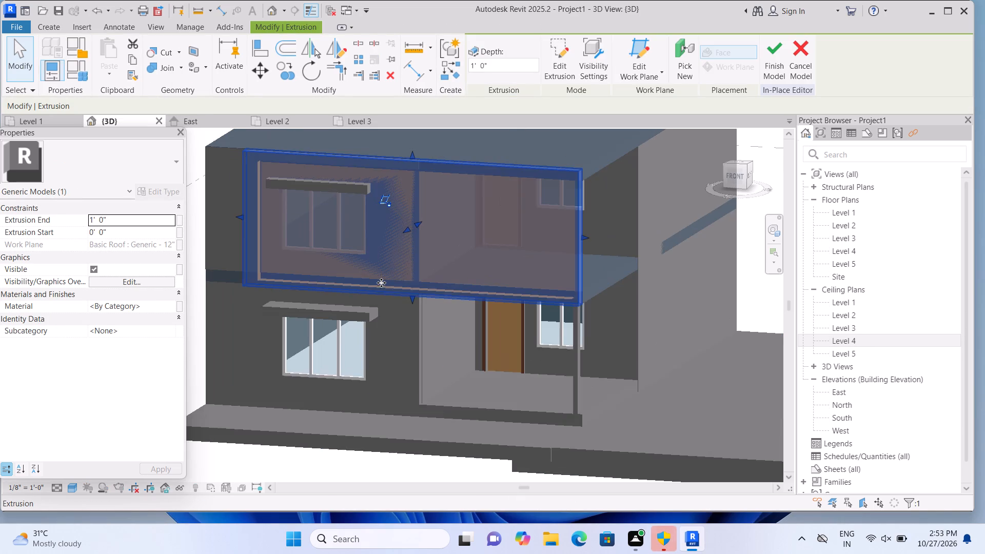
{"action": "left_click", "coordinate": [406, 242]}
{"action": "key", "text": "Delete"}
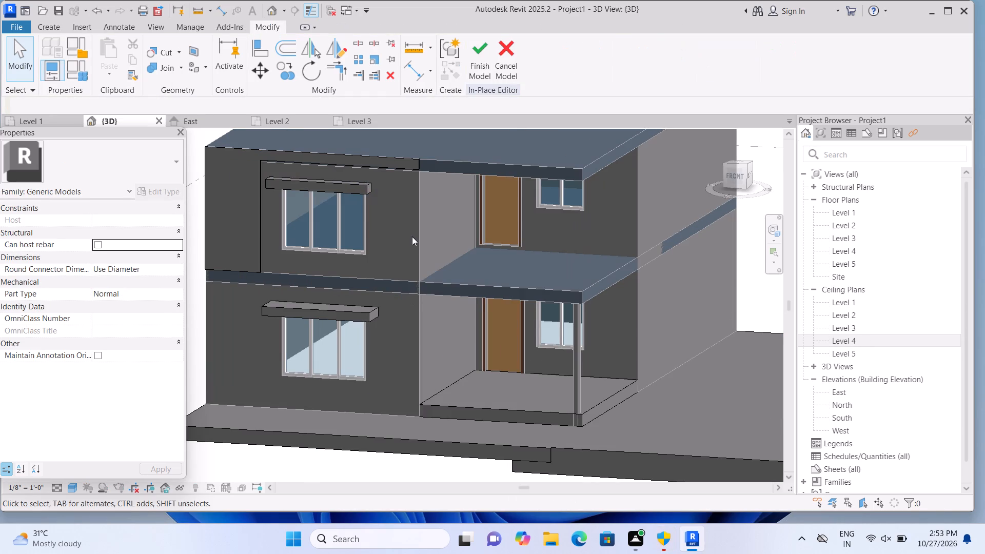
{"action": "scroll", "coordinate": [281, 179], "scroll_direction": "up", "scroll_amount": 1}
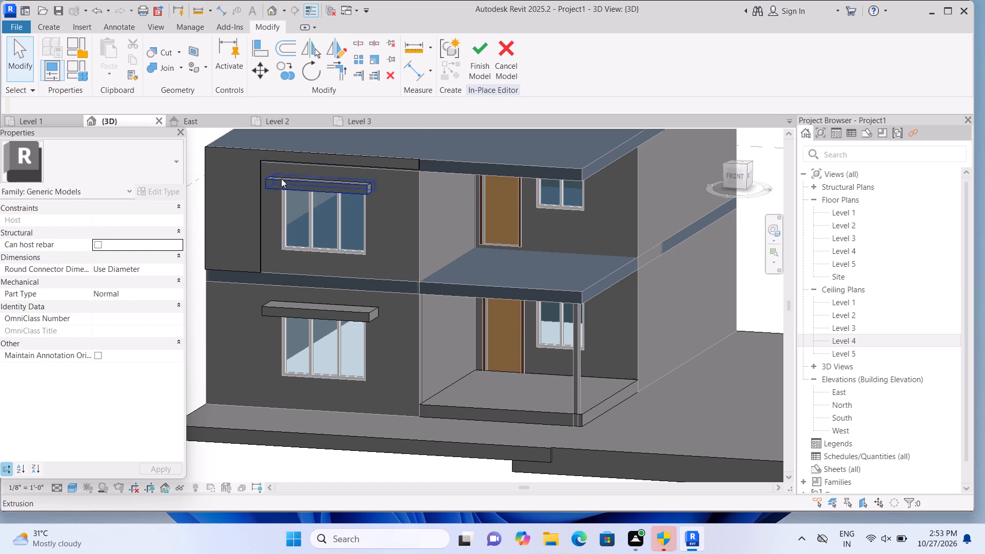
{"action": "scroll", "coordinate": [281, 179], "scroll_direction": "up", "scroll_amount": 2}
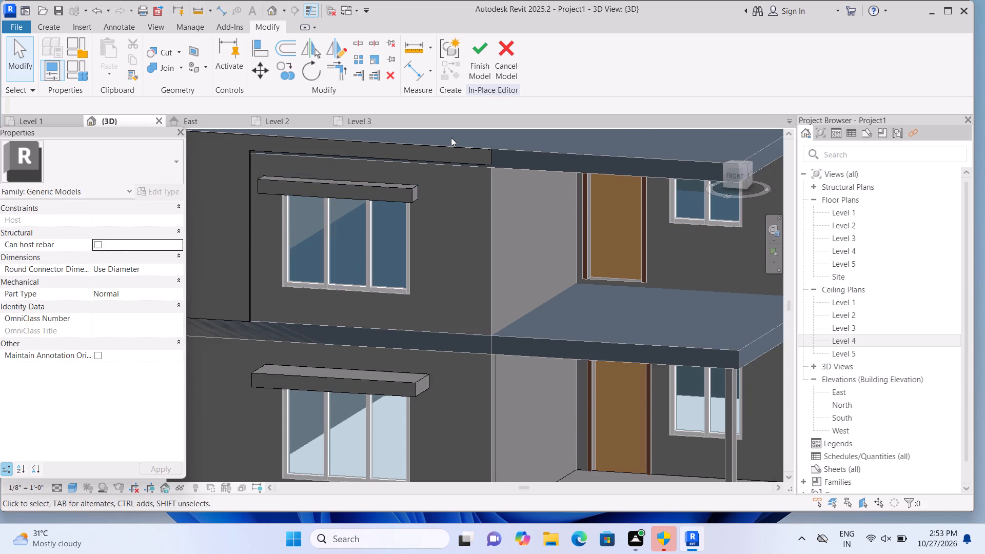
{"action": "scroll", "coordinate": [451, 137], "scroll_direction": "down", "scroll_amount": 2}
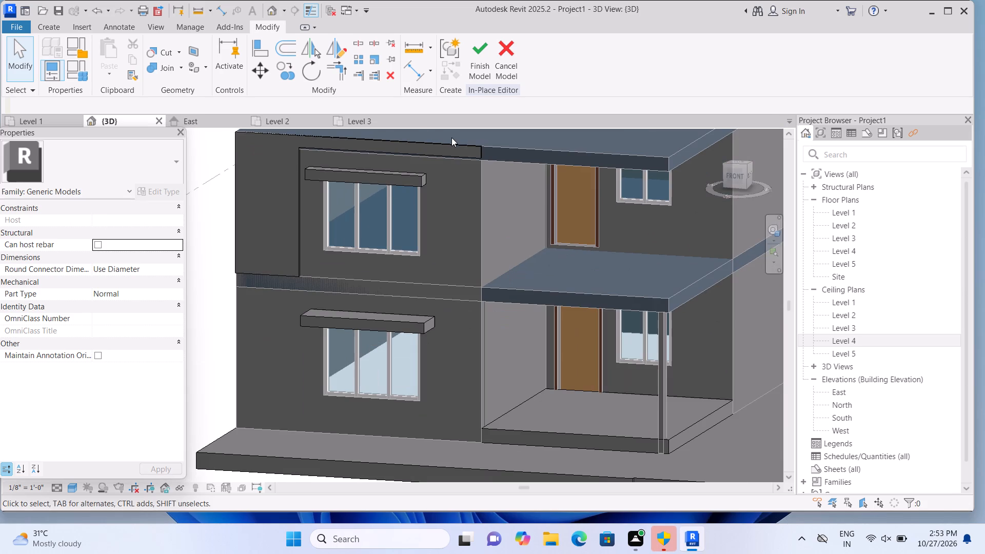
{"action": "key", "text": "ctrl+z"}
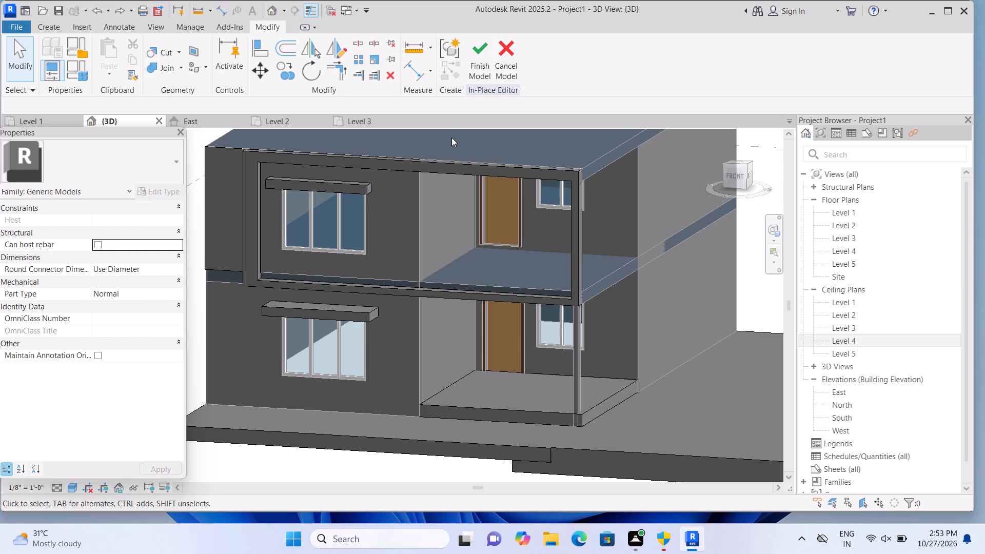
Delete the frame's solid extrusion from the upper-floor front facade.
{"action": "left_click", "coordinate": [461, 163]}
{"action": "key", "text": "Delete"}
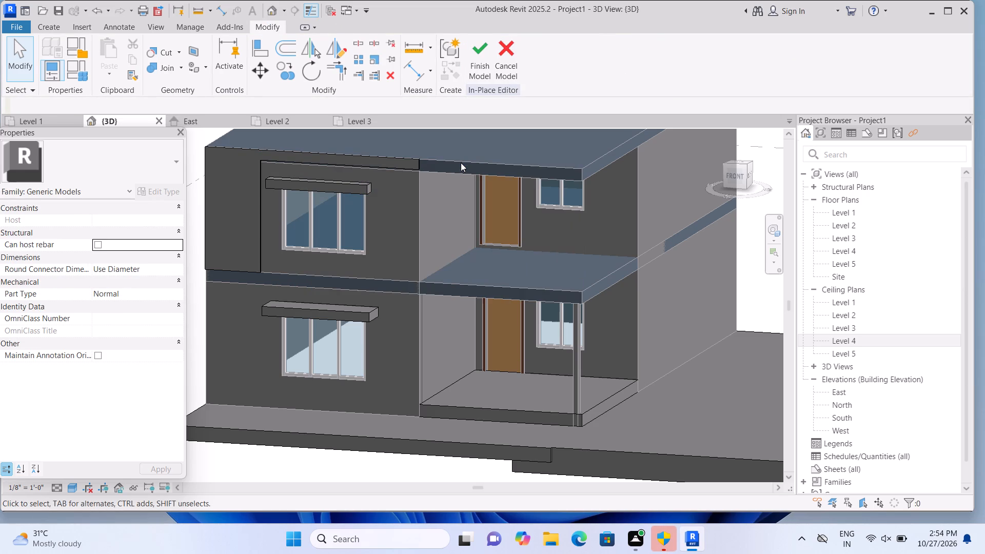
Reshape the L-shaped joined solid around the upper-floor window by lowering its top band's bottom edge to the window canopy.
{"action": "scroll", "coordinate": [252, 181], "scroll_direction": "up", "scroll_amount": 2}
{"action": "scroll", "coordinate": [255, 234], "scroll_direction": "up", "scroll_amount": 2}
{"action": "scroll", "coordinate": [306, 319], "scroll_direction": "down", "scroll_amount": 4}
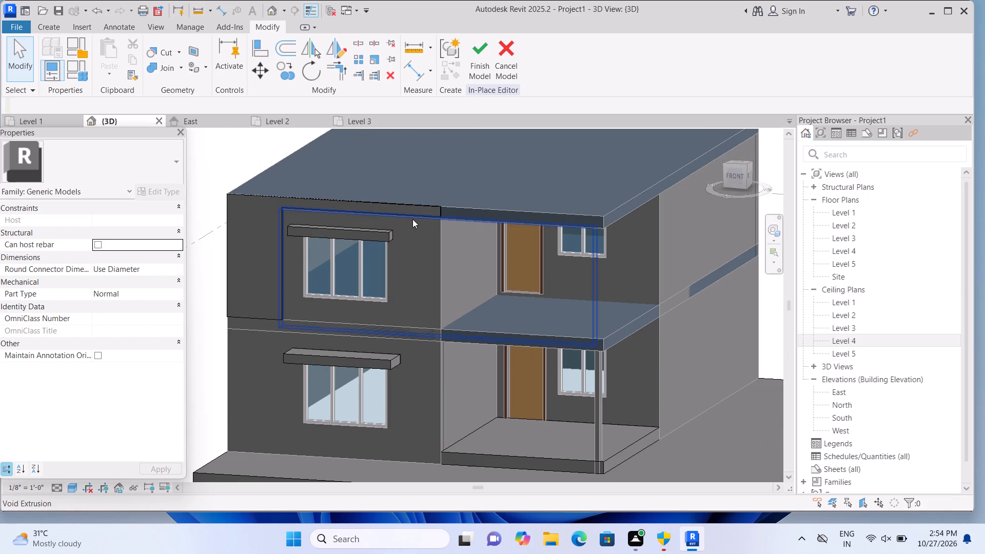
{"action": "scroll", "coordinate": [413, 221], "scroll_direction": "up", "scroll_amount": 6}
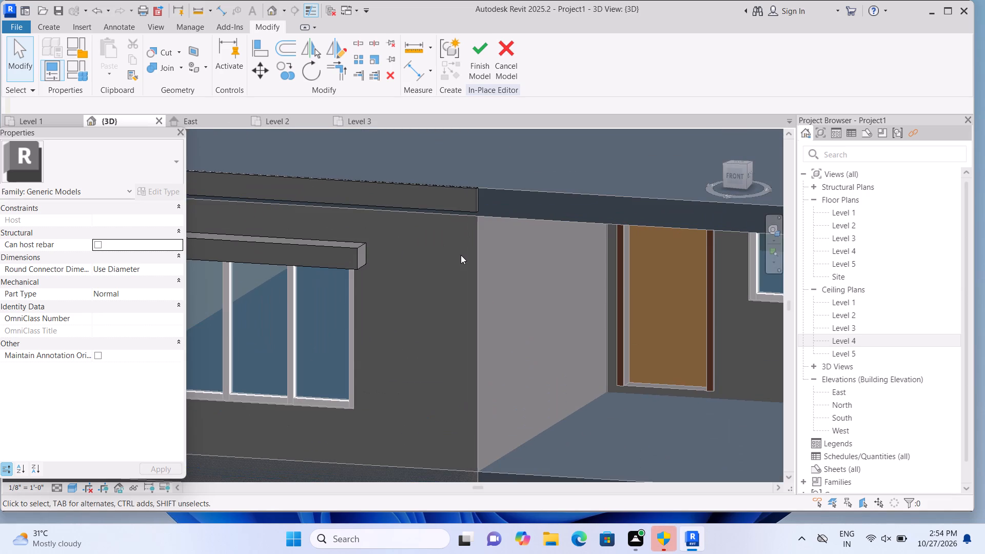
{"action": "scroll", "coordinate": [461, 255], "scroll_direction": "down", "scroll_amount": 4}
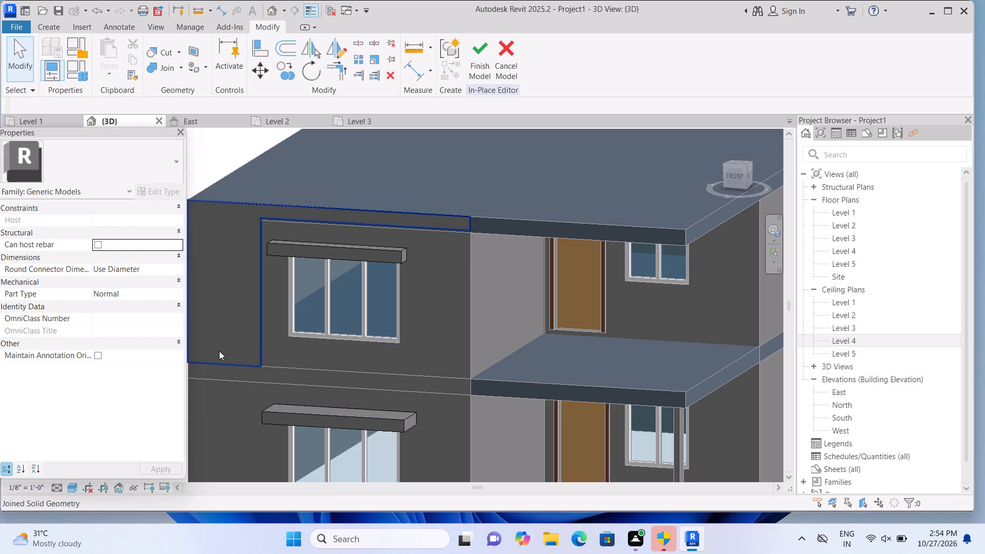
{"action": "scroll", "coordinate": [219, 351], "scroll_direction": "up", "scroll_amount": 1}
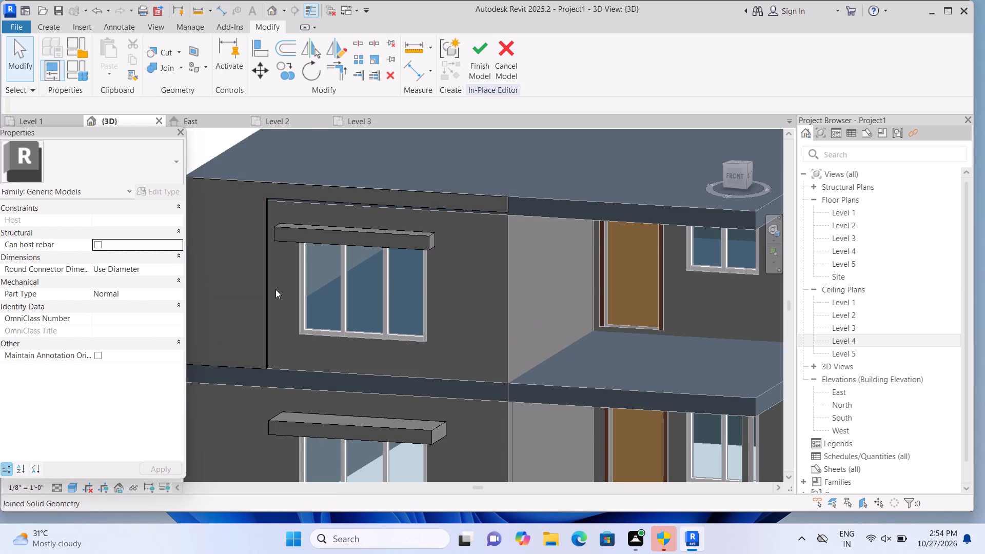
{"action": "left_click", "coordinate": [243, 297]}
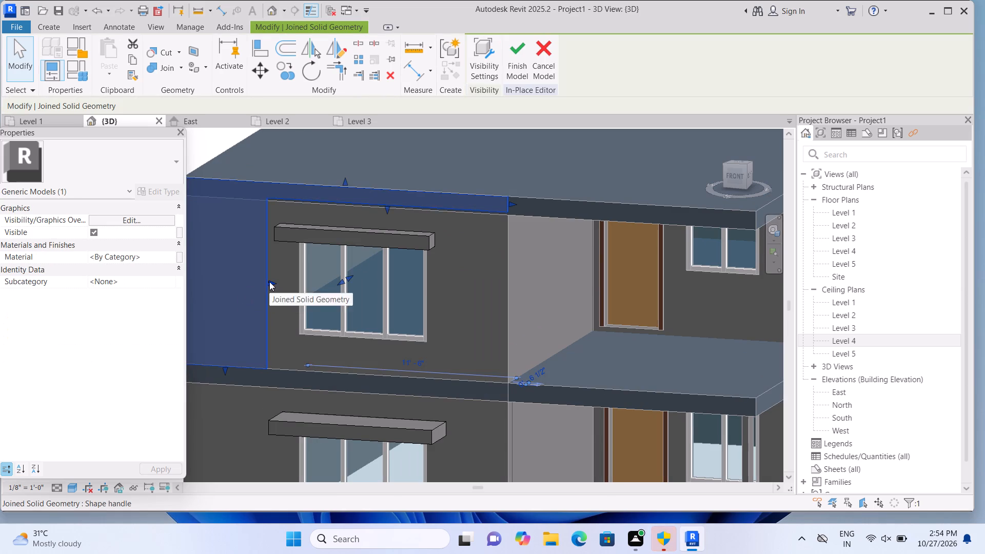
{"action": "left_click", "coordinate": [269, 281]}
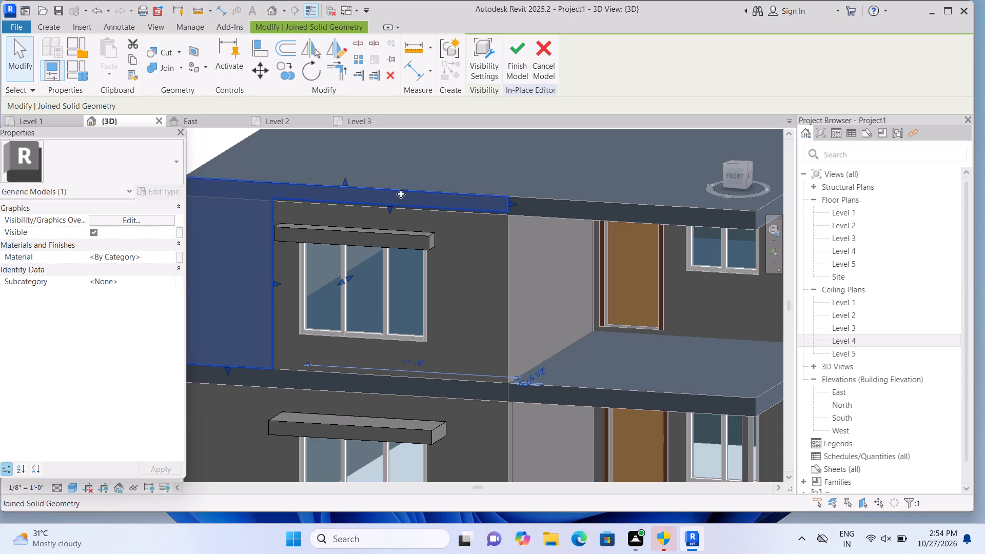
{"action": "left_click_drag", "start_coordinate": [389, 206], "coordinate": [391, 230]}
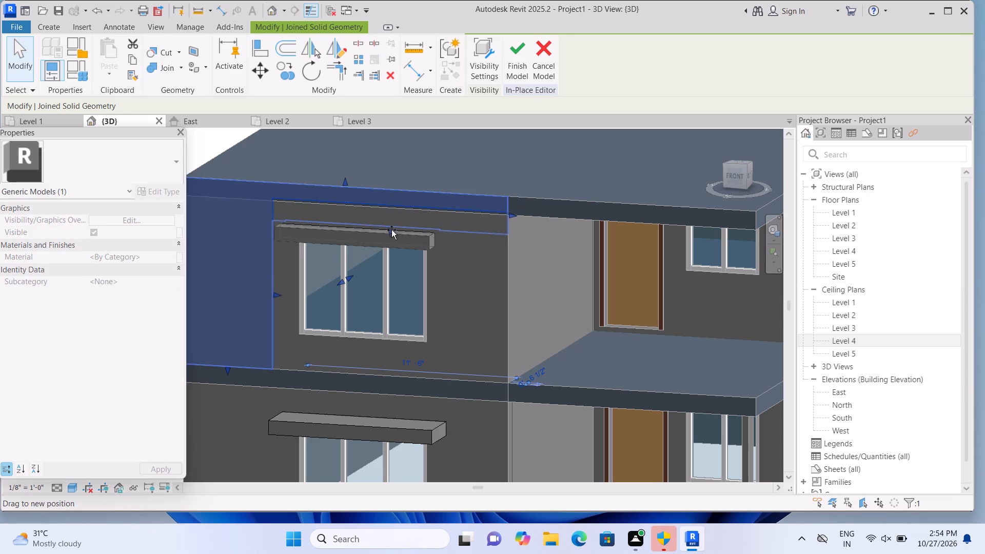
{"action": "left_click_drag", "start_coordinate": [391, 230], "coordinate": [391, 231]}
{"action": "left_click", "coordinate": [391, 231]}
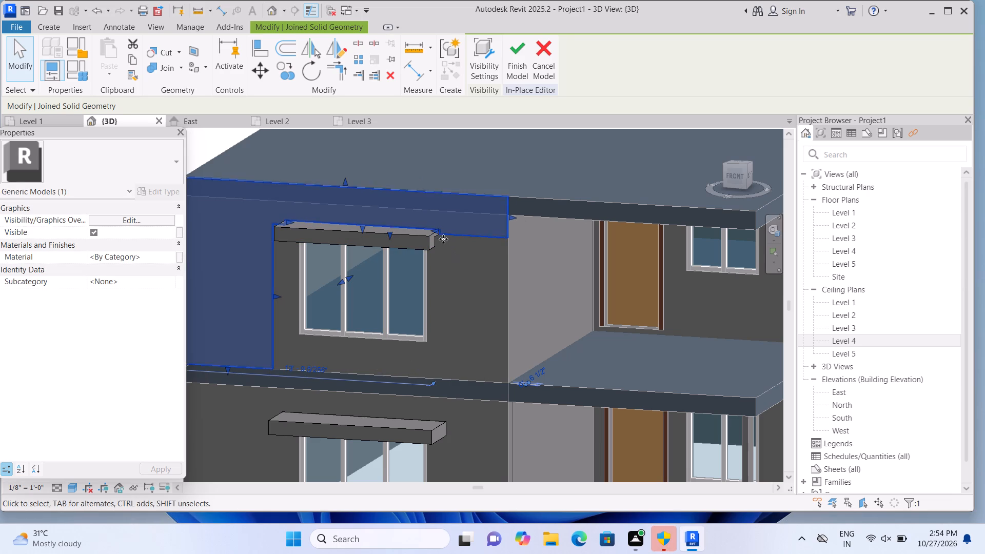
Adjust the edges of the joined solid's notch around the upper-floor window canopy.
{"action": "left_click_drag", "start_coordinate": [435, 227], "coordinate": [436, 221]}
{"action": "left_click", "coordinate": [436, 221]}
{"action": "left_click_drag", "start_coordinate": [358, 225], "coordinate": [362, 216]}
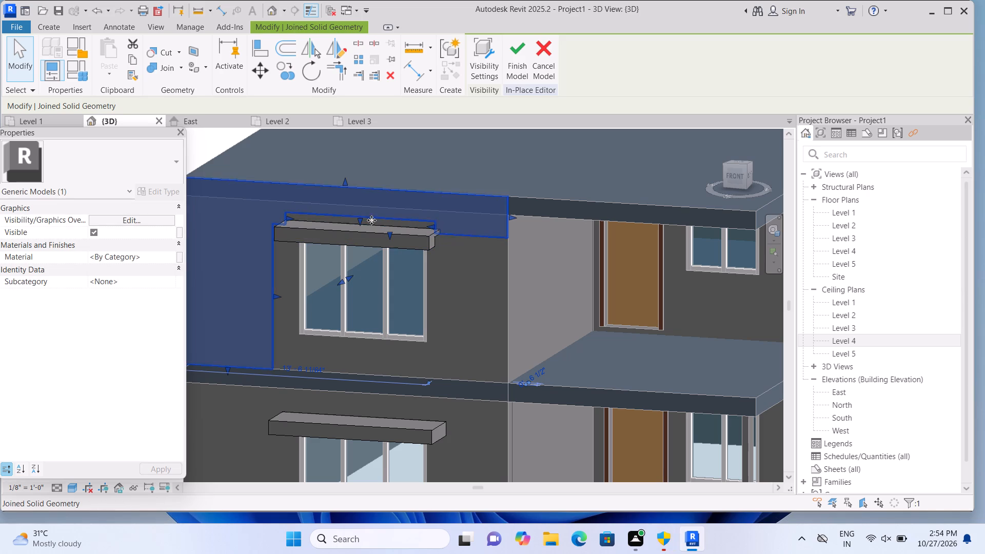
{"action": "left_click_drag", "start_coordinate": [359, 219], "coordinate": [361, 229]}
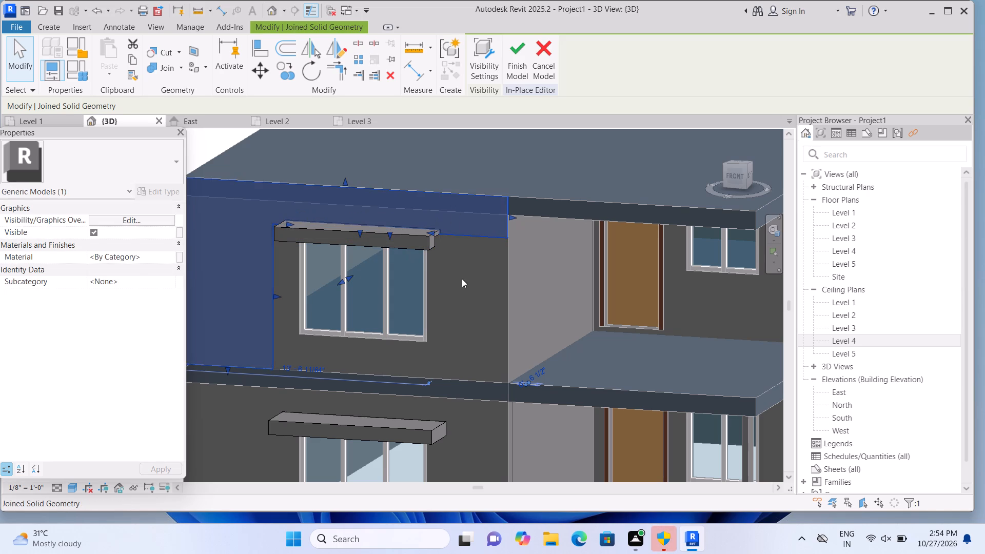
{"action": "double_click", "coordinate": [463, 283]}
{"action": "middle_click_drag", "start_coordinate": [463, 284], "coordinate": [456, 251]}
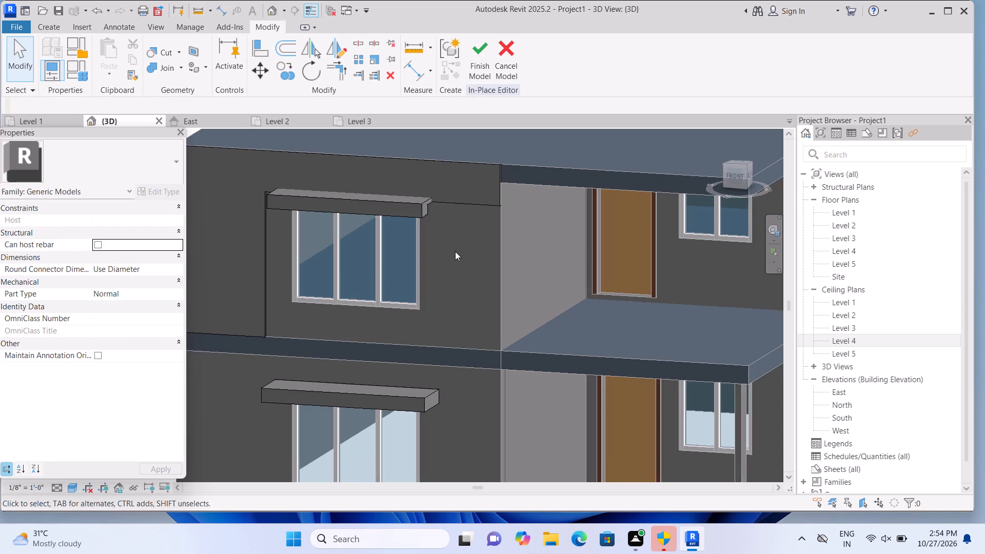
Shift the inner vertical edge of the L-shaped joined solid slightly toward the upper-floor window.
{"action": "left_click", "coordinate": [259, 309]}
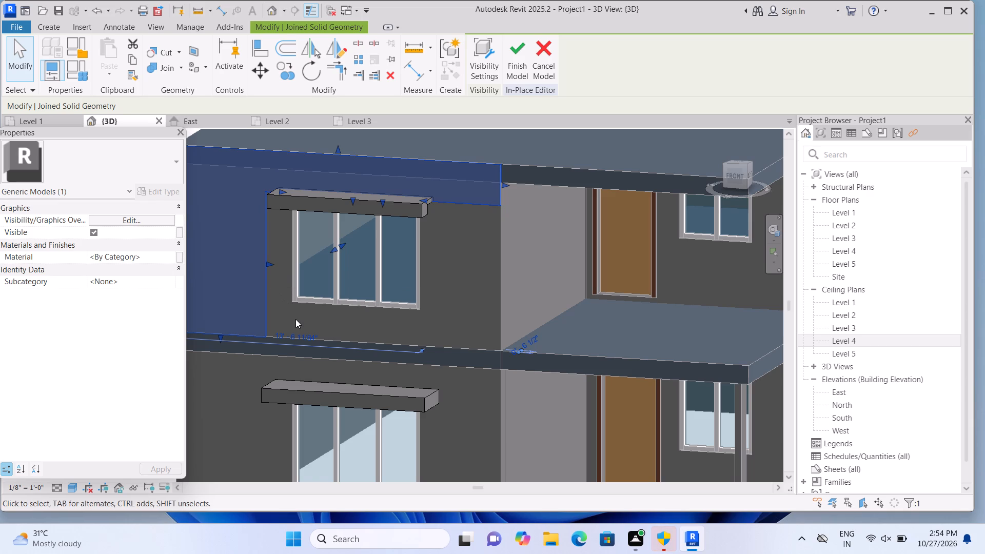
{"action": "left_click", "coordinate": [268, 264]}
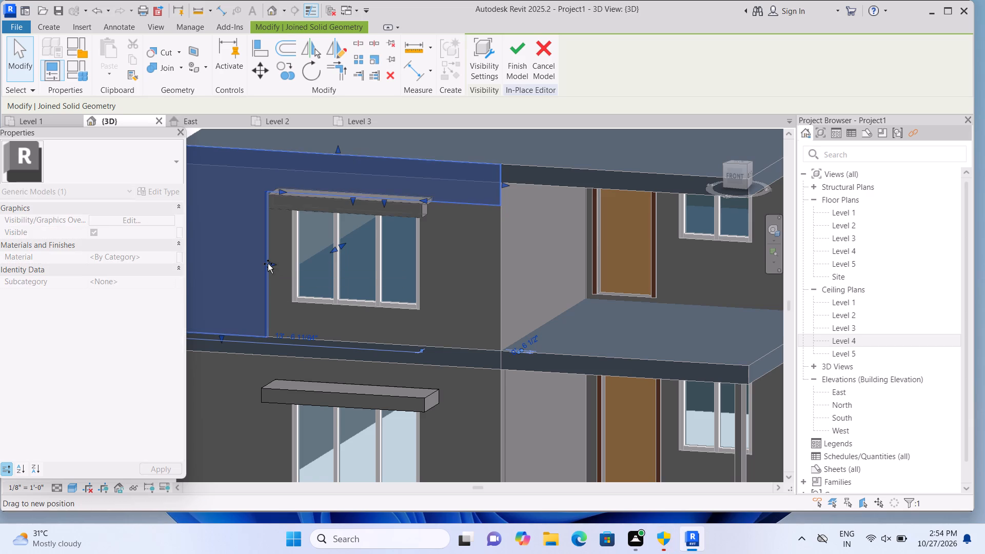
{"action": "left_click", "coordinate": [287, 309]}
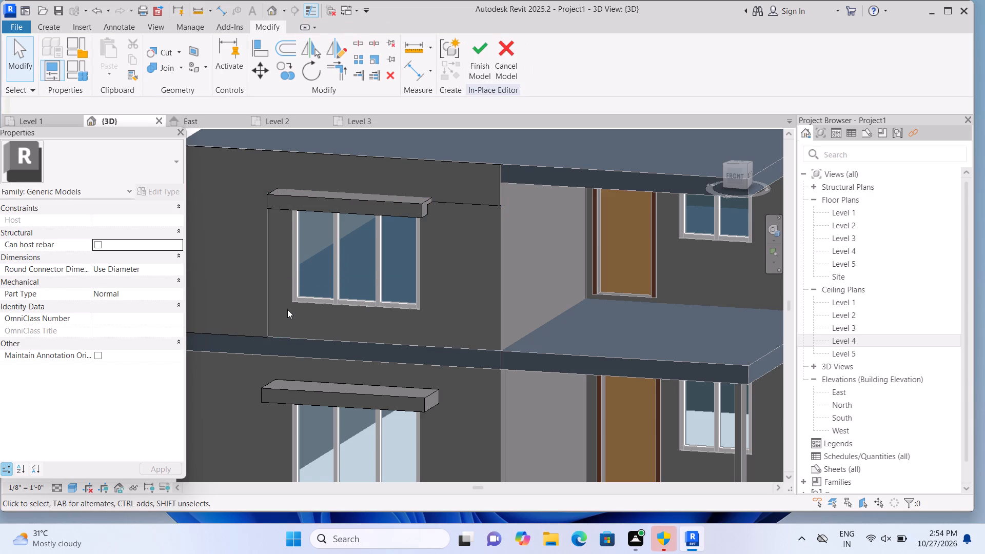
Extend the inner vertical edge of the L-shaped joined solid across to the near side edge of the upper-floor window.
{"action": "scroll", "coordinate": [287, 309], "scroll_direction": "down", "scroll_amount": 2}
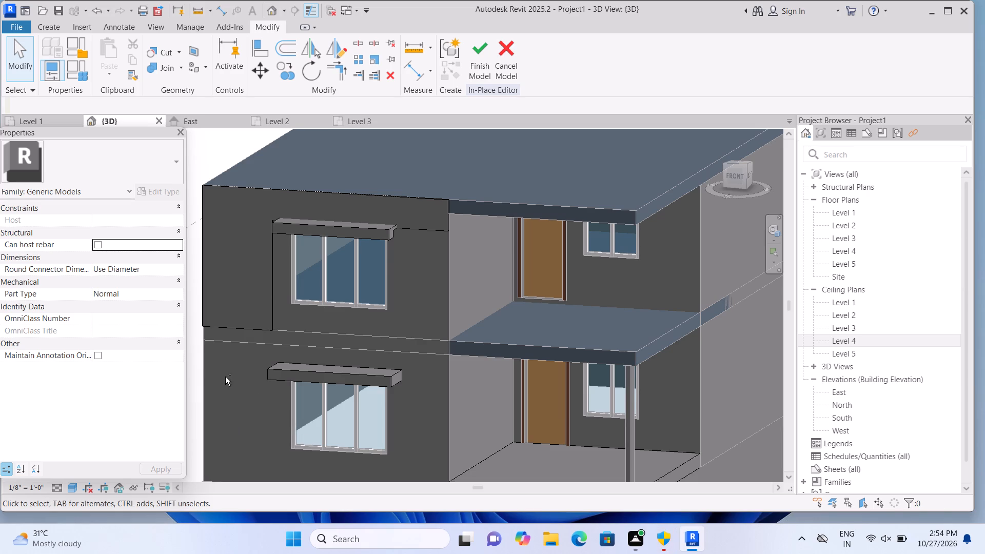
{"action": "middle_click_drag", "start_coordinate": [225, 377], "coordinate": [321, 432], "text": "shift"}
{"action": "scroll", "coordinate": [312, 435], "scroll_direction": "up", "scroll_amount": 1}
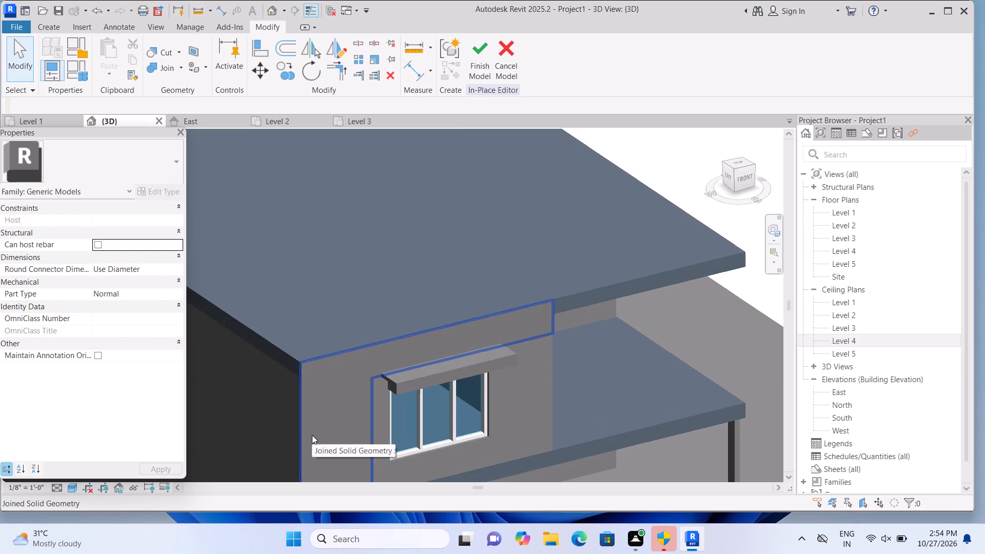
{"action": "scroll", "coordinate": [309, 436], "scroll_direction": "up", "scroll_amount": 2}
{"action": "middle_click_drag", "start_coordinate": [308, 436], "coordinate": [289, 373]}
{"action": "scroll", "coordinate": [382, 438], "scroll_direction": "up", "scroll_amount": 2}
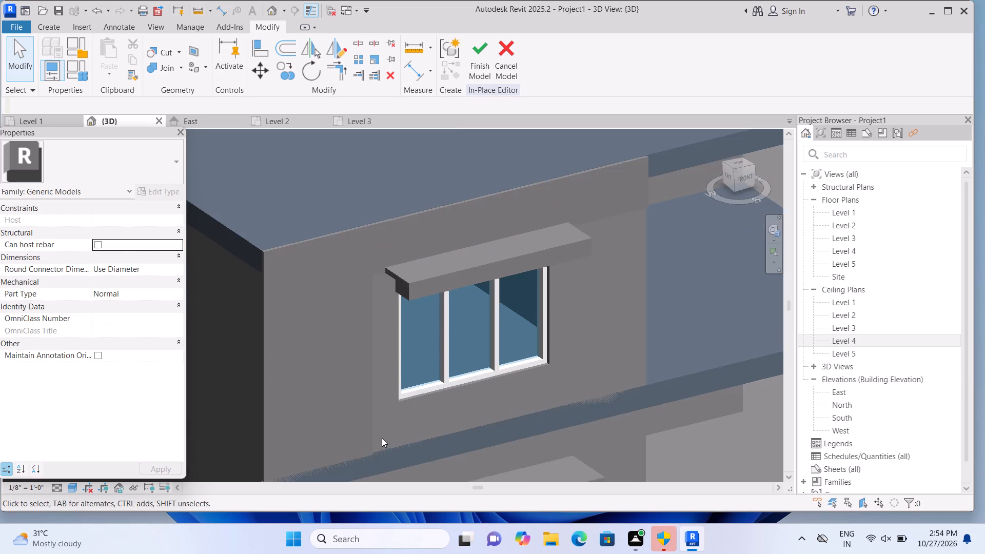
{"action": "left_click", "coordinate": [350, 402]}
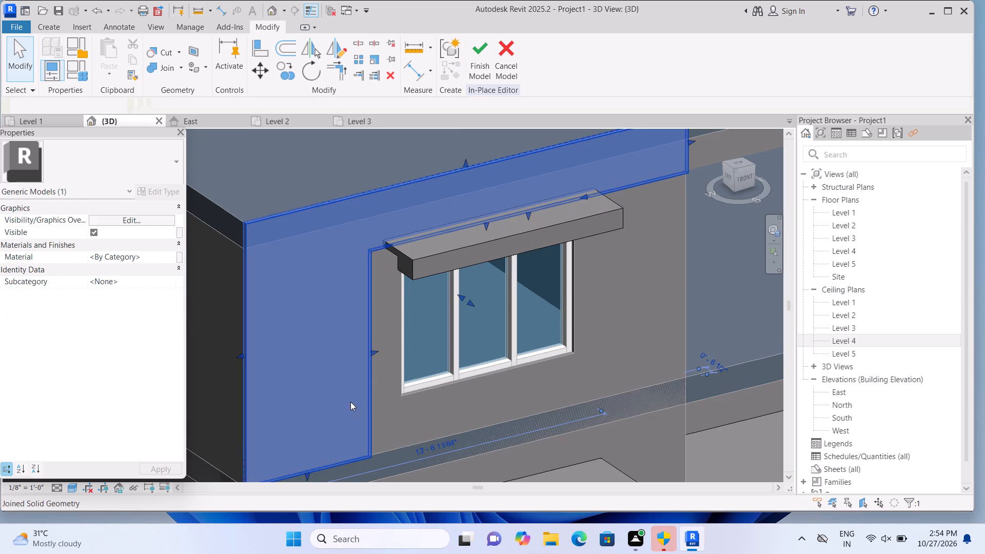
{"action": "left_click_drag", "start_coordinate": [373, 349], "coordinate": [415, 344]}
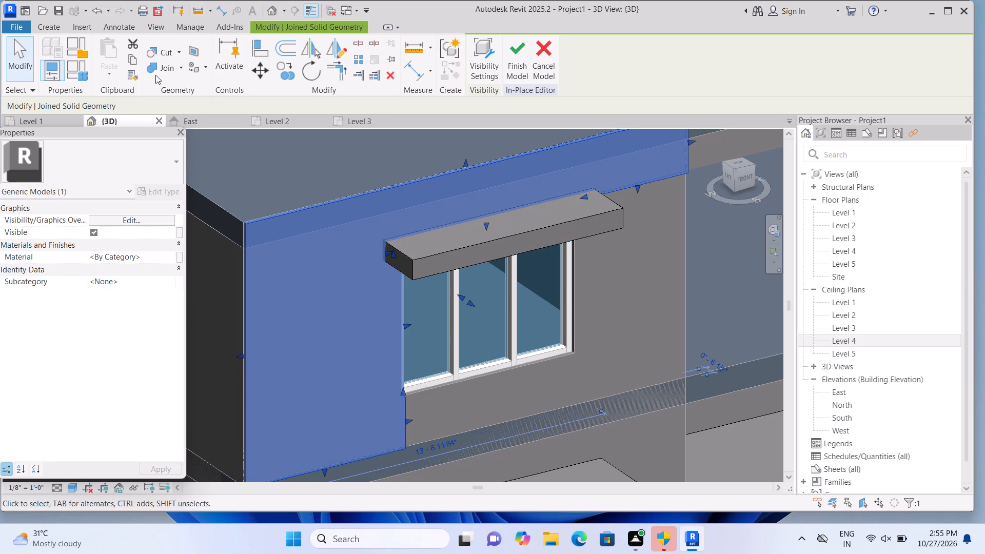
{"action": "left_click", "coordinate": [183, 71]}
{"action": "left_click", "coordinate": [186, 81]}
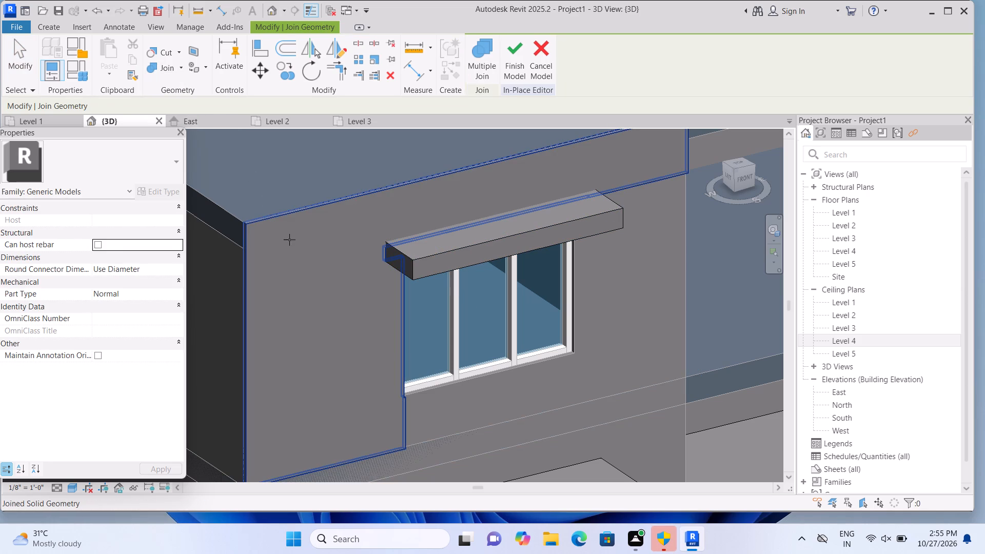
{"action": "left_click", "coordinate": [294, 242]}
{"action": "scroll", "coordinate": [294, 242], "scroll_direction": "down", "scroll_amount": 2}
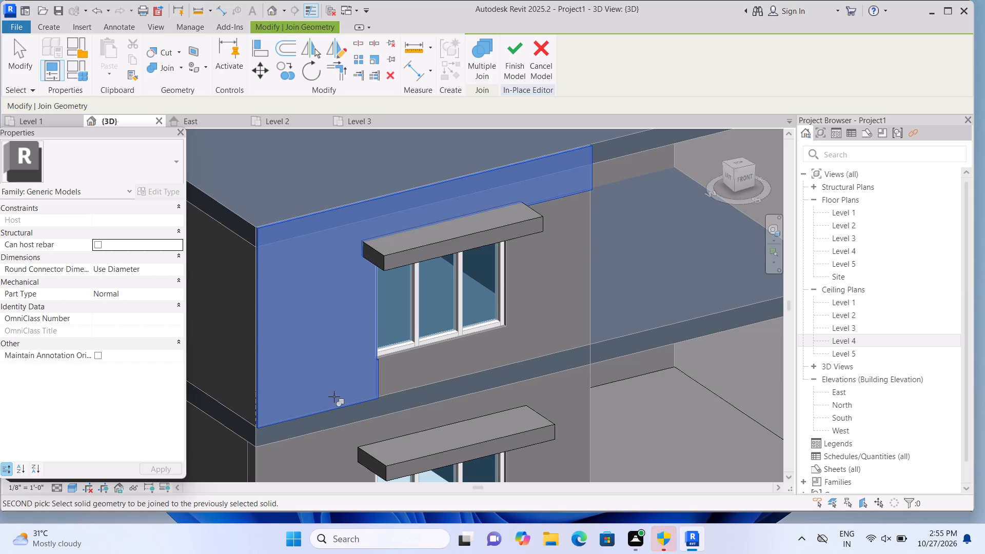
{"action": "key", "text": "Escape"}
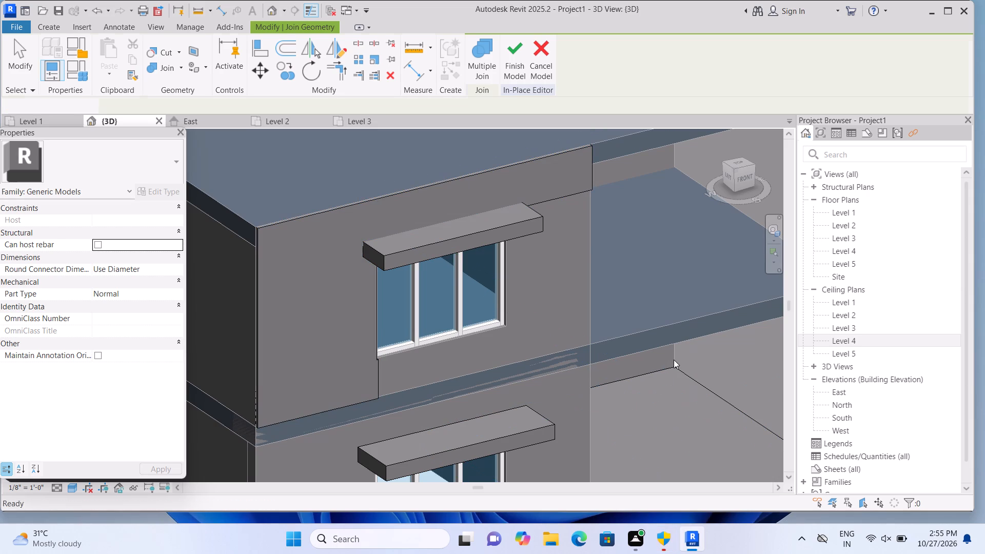
Start a new solid extrusion for the upper-floor front facade and begin setting its work plane.
{"action": "scroll", "coordinate": [459, 359], "scroll_direction": "up", "scroll_amount": 3}
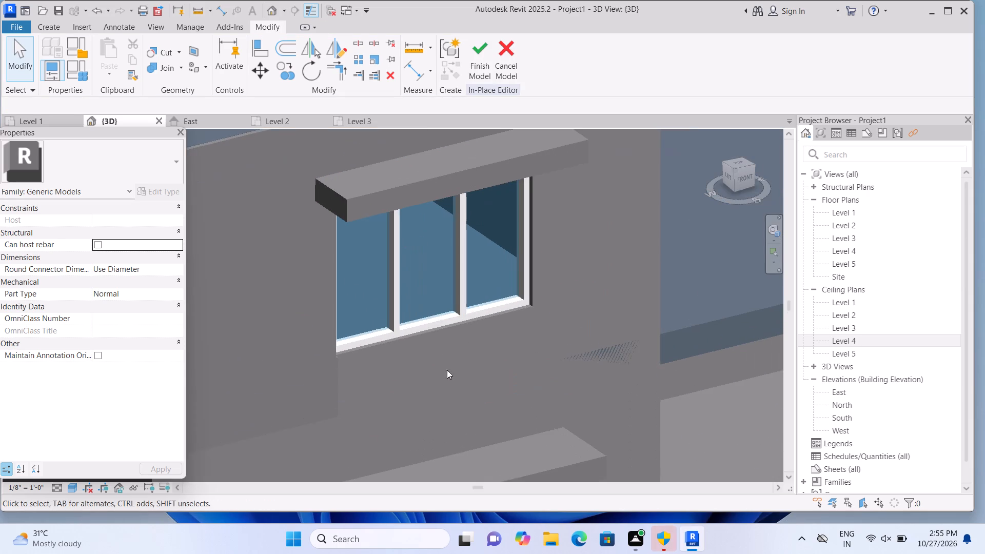
{"action": "scroll", "coordinate": [438, 371], "scroll_direction": "up", "scroll_amount": 2}
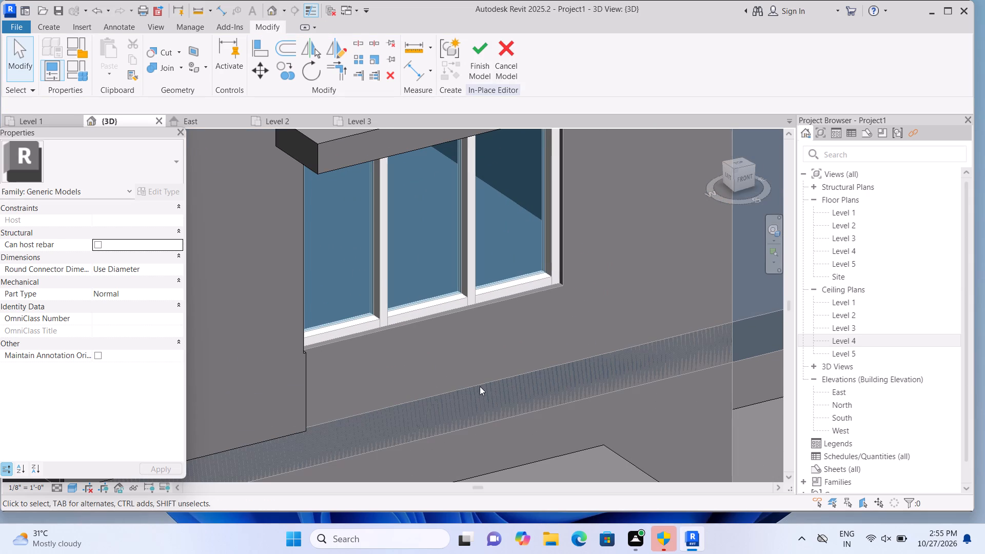
{"action": "middle_click_drag", "start_coordinate": [473, 387], "coordinate": [407, 394], "text": "shift"}
{"action": "scroll", "coordinate": [428, 299], "scroll_direction": "down", "scroll_amount": 6}
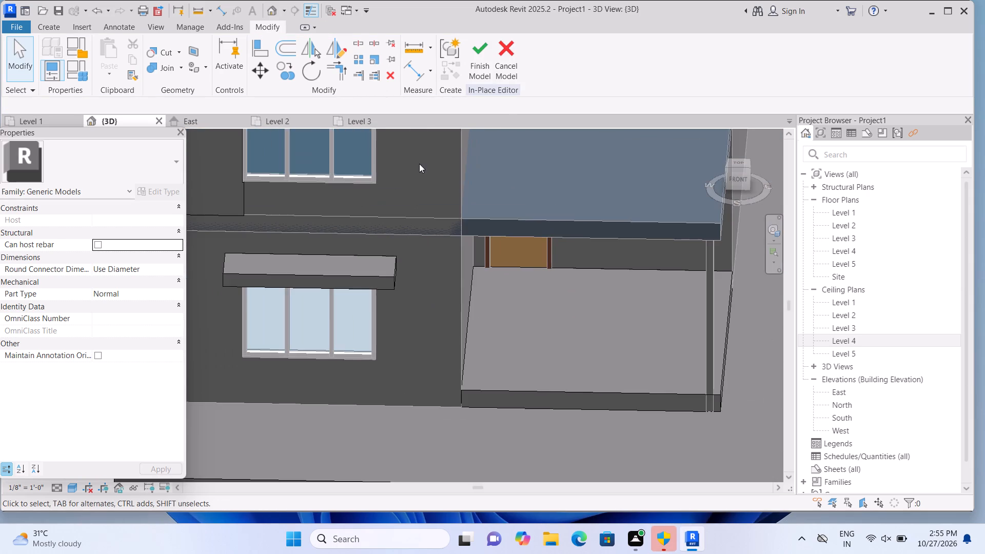
{"action": "middle_click_drag", "start_coordinate": [418, 164], "coordinate": [468, 278]}
{"action": "scroll", "coordinate": [367, 340], "scroll_direction": "up", "scroll_amount": 1}
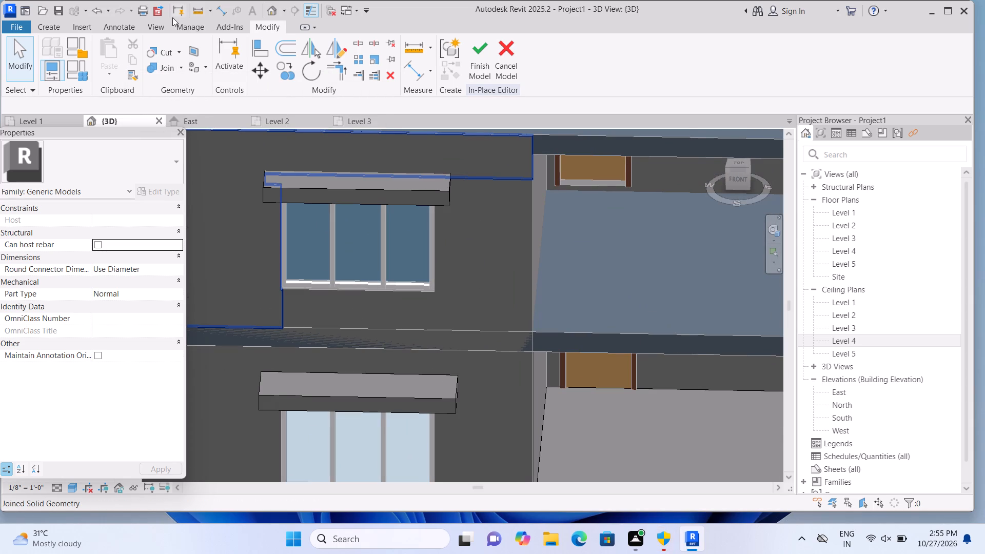
{"action": "left_click", "coordinate": [56, 31]}
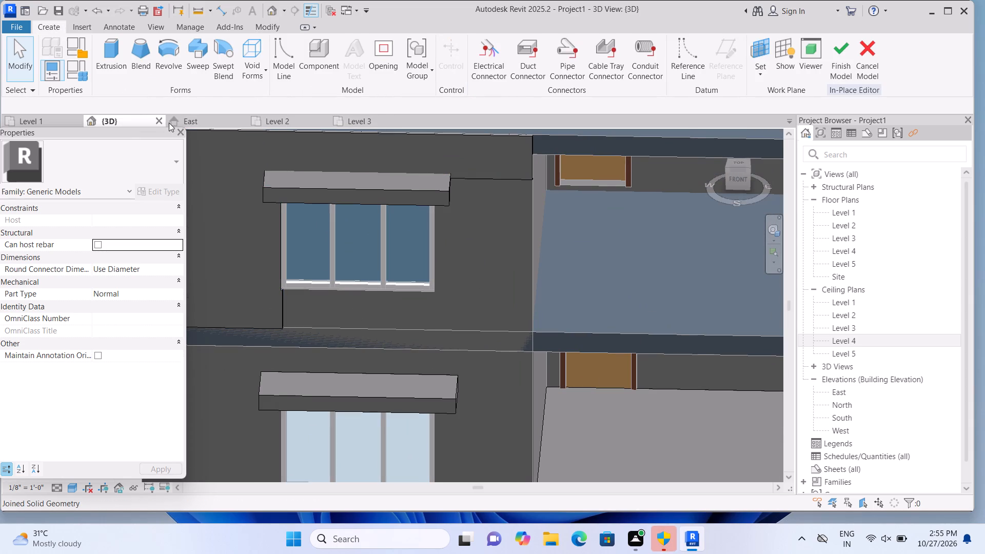
{"action": "left_click", "coordinate": [122, 67]}
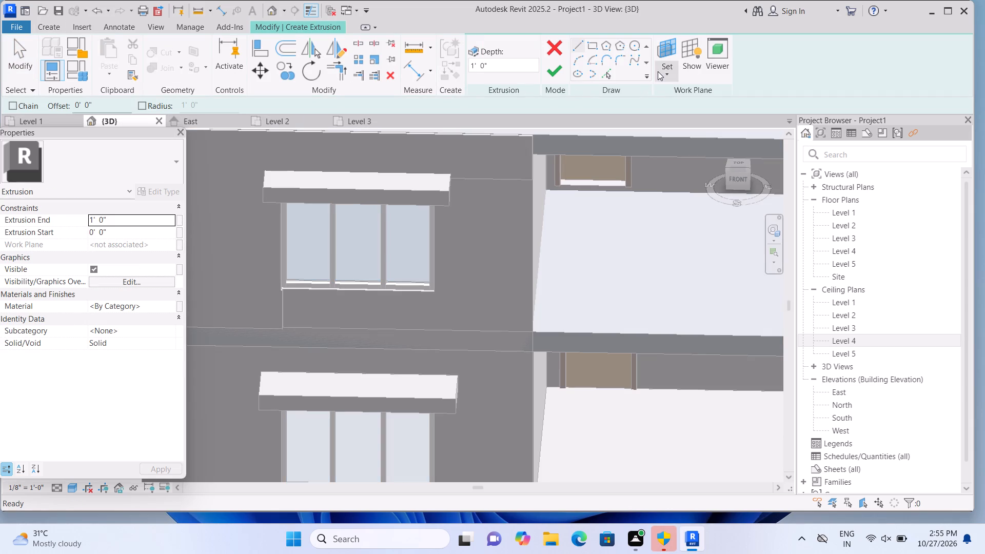
{"action": "left_click", "coordinate": [658, 71]}
{"action": "left_click", "coordinate": [676, 117]}
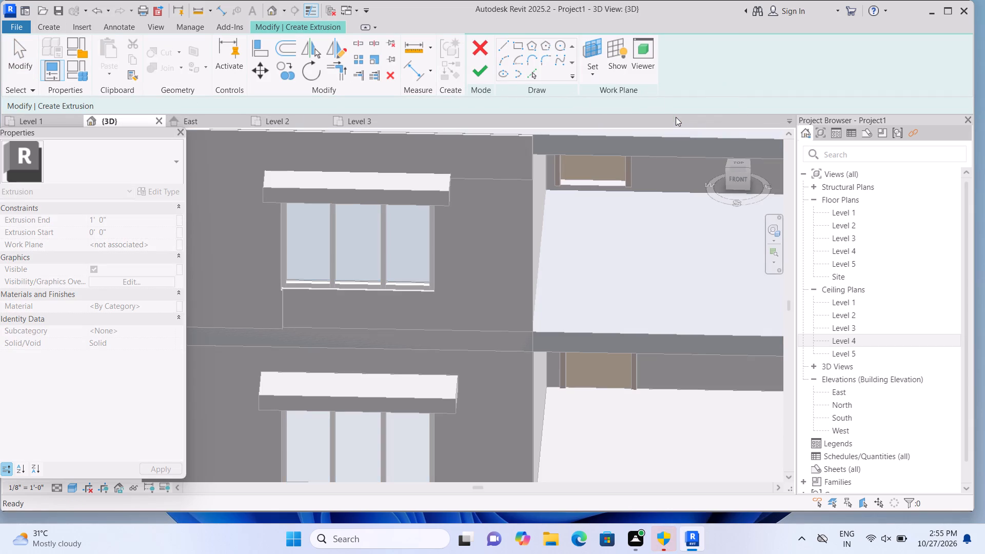
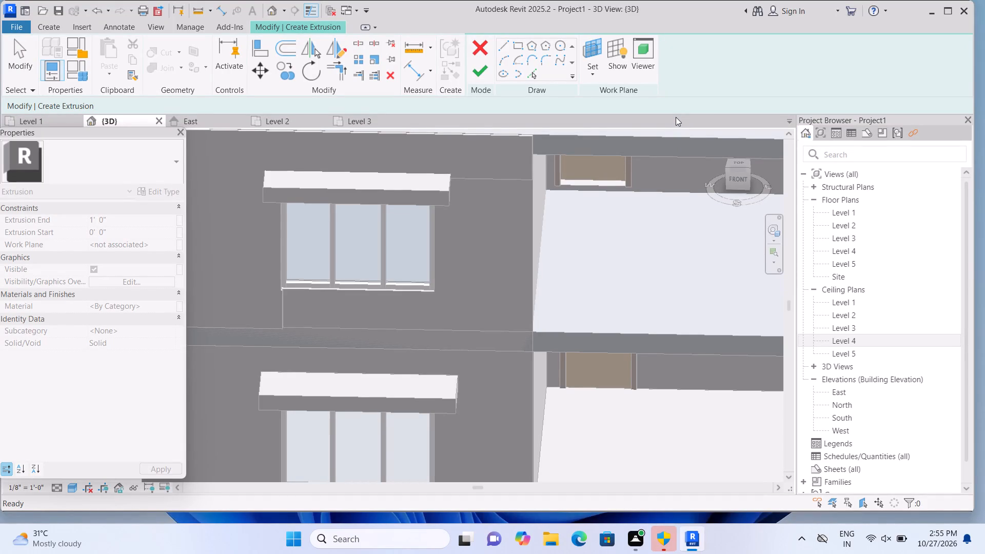
Extrude a rectangle about 11'-5" wide below the upper-floor window out to the wall corner, using the roof slab's front face as work plane.
{"action": "left_click", "coordinate": [598, 80]}
{"action": "left_click", "coordinate": [615, 124]}
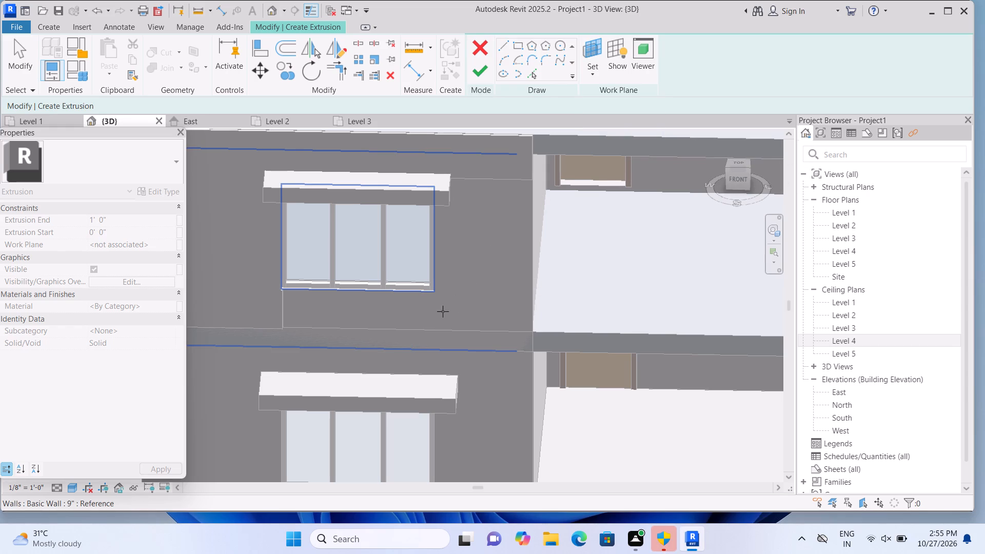
{"action": "left_click", "coordinate": [402, 337]}
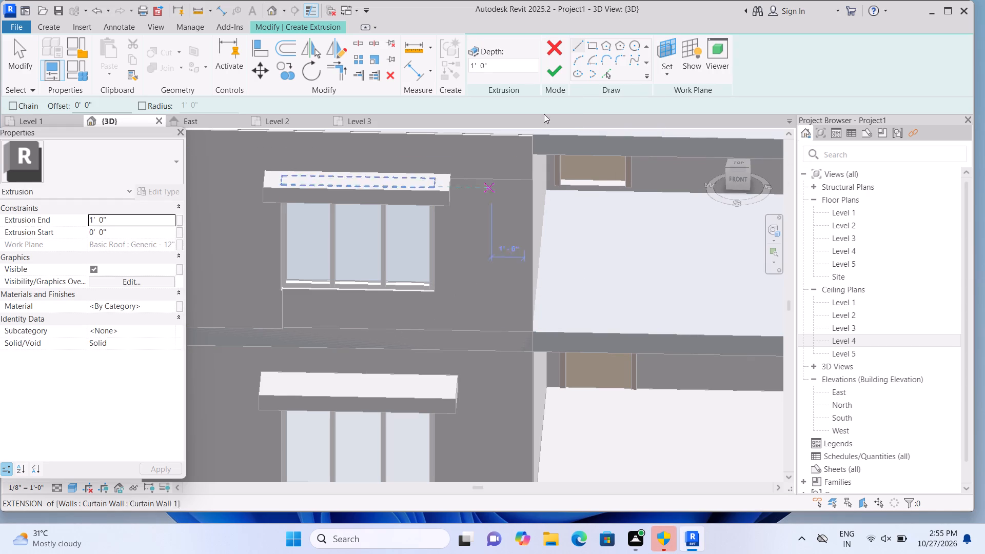
{"action": "left_click", "coordinate": [596, 42]}
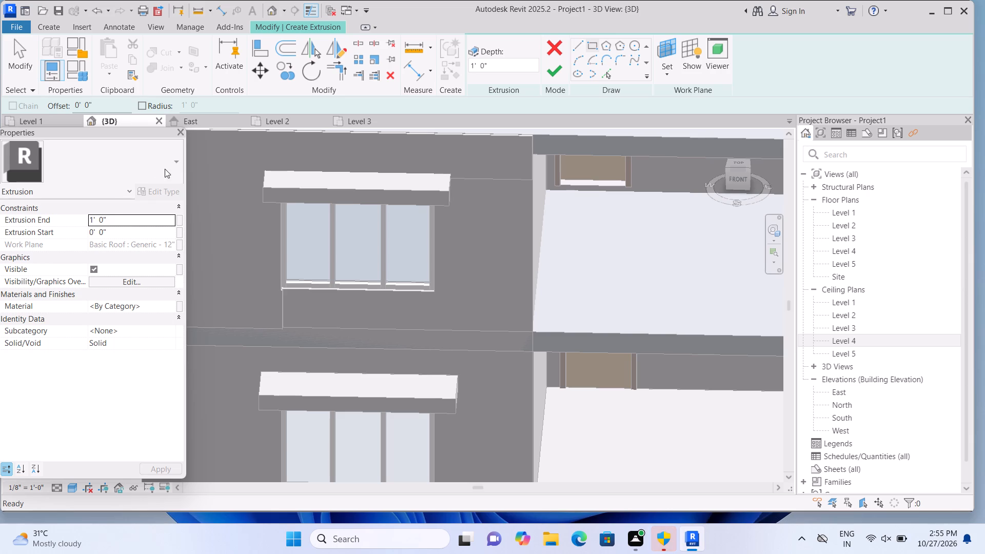
{"action": "scroll", "coordinate": [288, 324], "scroll_direction": "up", "scroll_amount": 4}
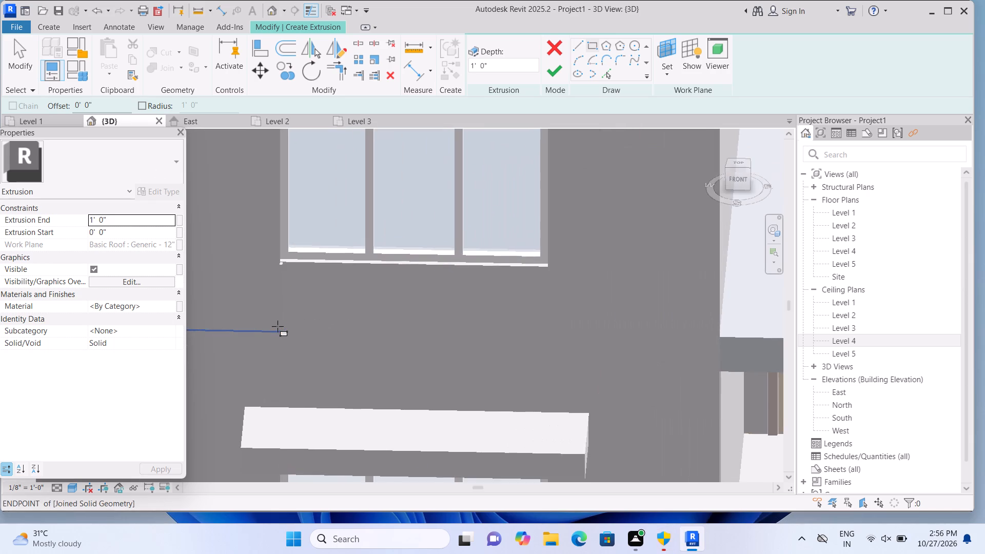
{"action": "scroll", "coordinate": [277, 326], "scroll_direction": "up", "scroll_amount": 2}
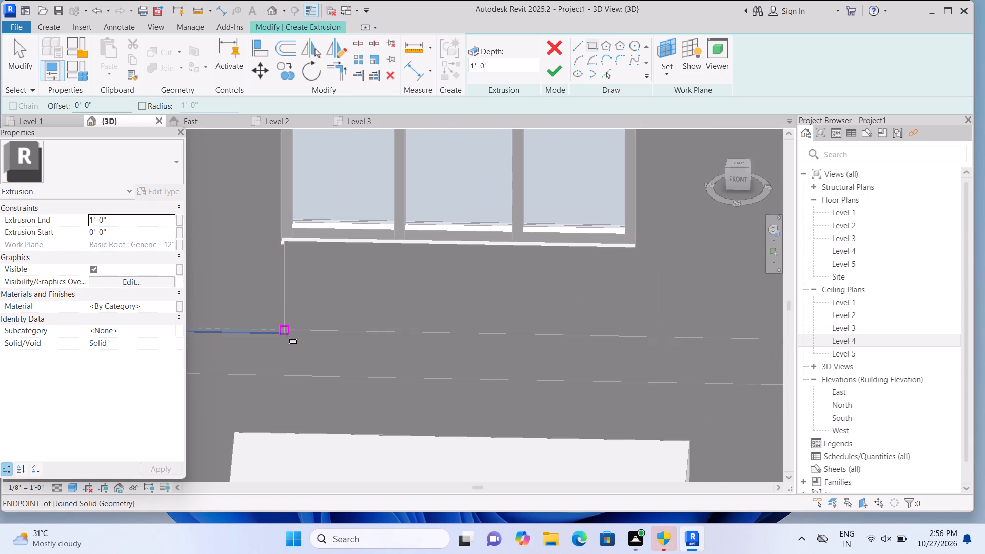
{"action": "left_click", "coordinate": [287, 334]}
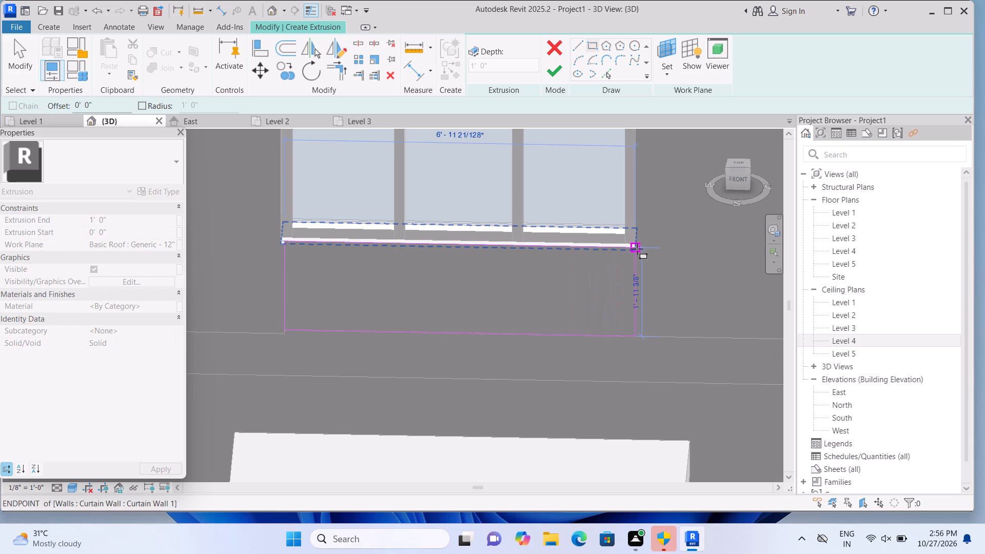
{"action": "middle_click_drag", "start_coordinate": [671, 253], "coordinate": [666, 254]}
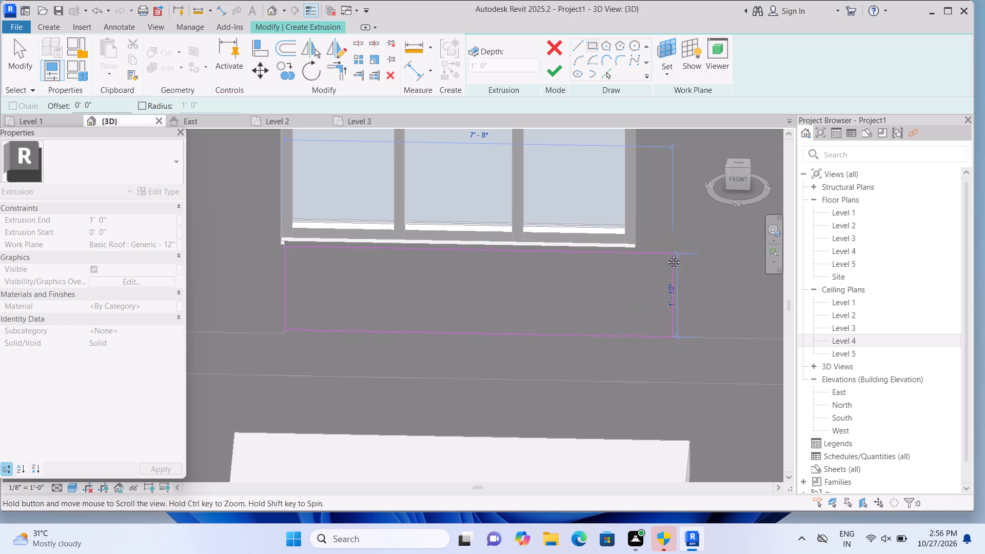
{"action": "middle_click_drag", "start_coordinate": [666, 254], "coordinate": [454, 333]}
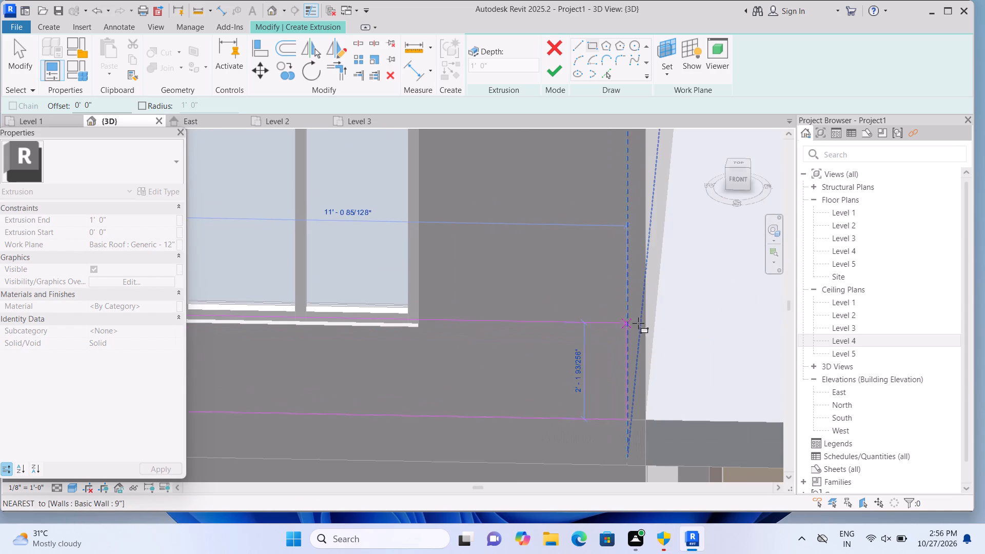
{"action": "left_click", "coordinate": [644, 327]}
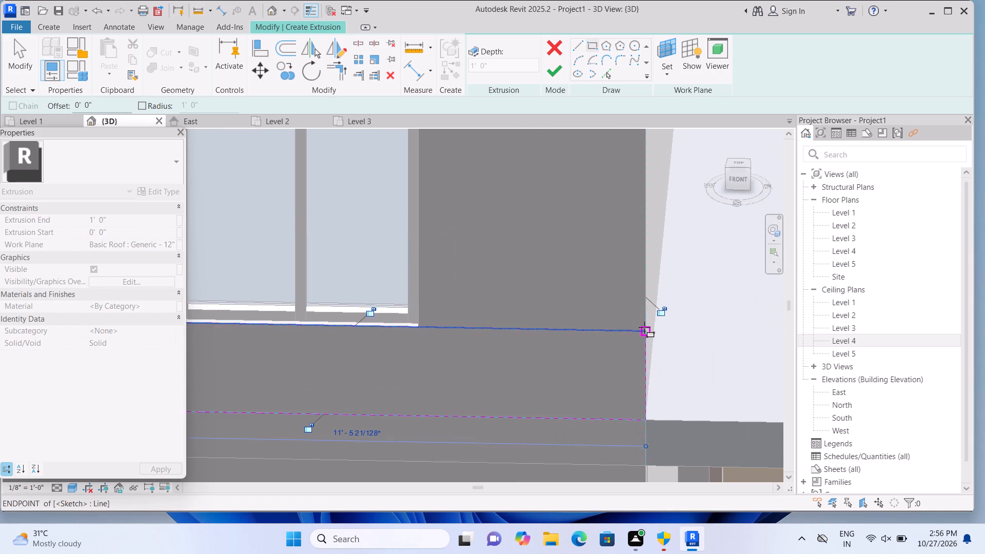
{"action": "left_click", "coordinate": [560, 73]}
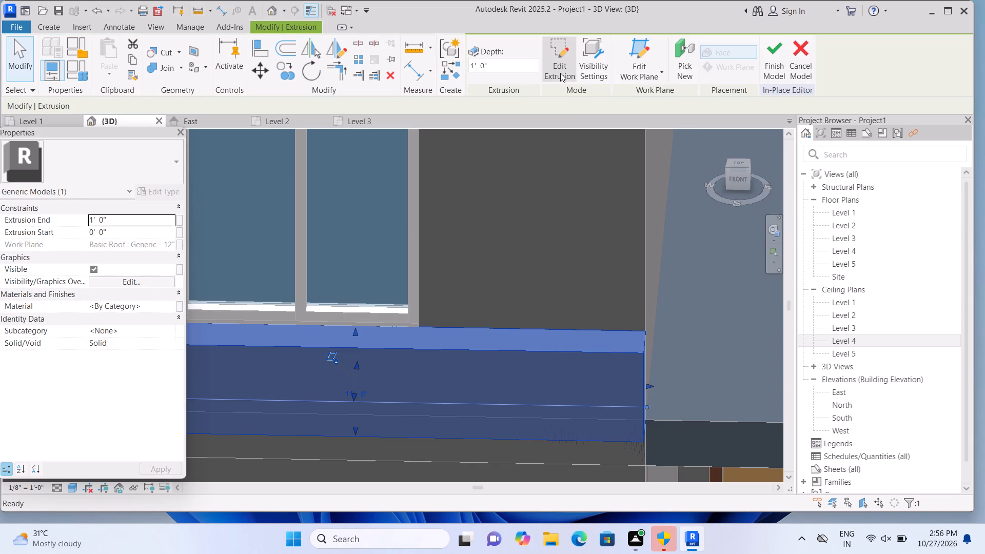
Set the Extrusion End of the new band below the upper-floor window to 2".
{"action": "scroll", "coordinate": [568, 80], "scroll_direction": "down", "scroll_amount": 4}
{"action": "scroll", "coordinate": [549, 207], "scroll_direction": "down", "scroll_amount": 4}
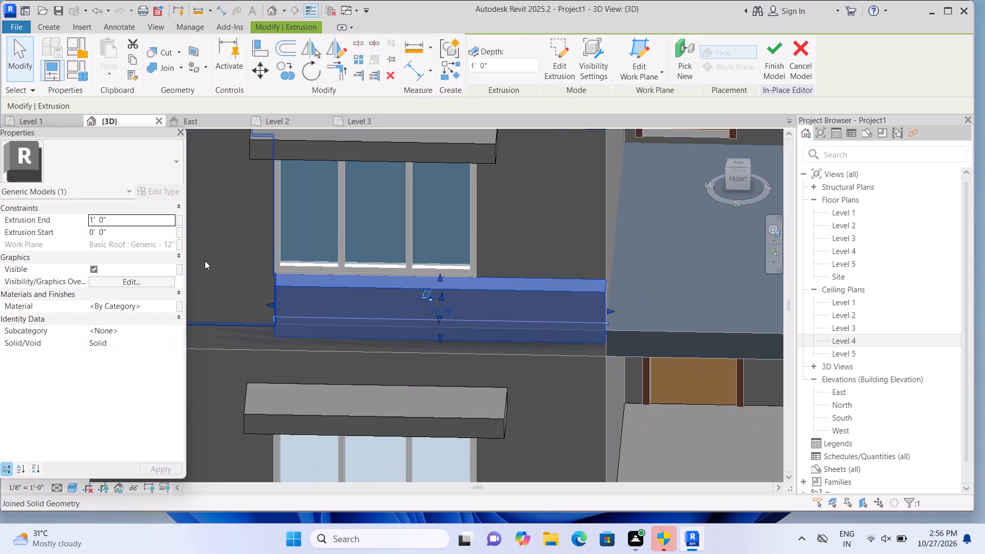
{"action": "left_click", "coordinate": [151, 219]}
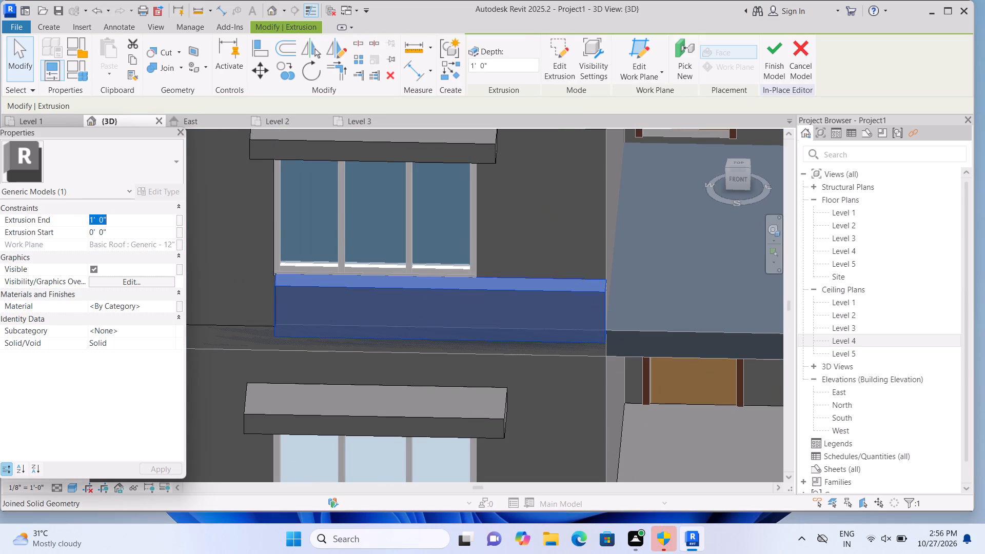
{"action": "key", "text": "BackSpace"}
{"action": "key", "text": "2"}
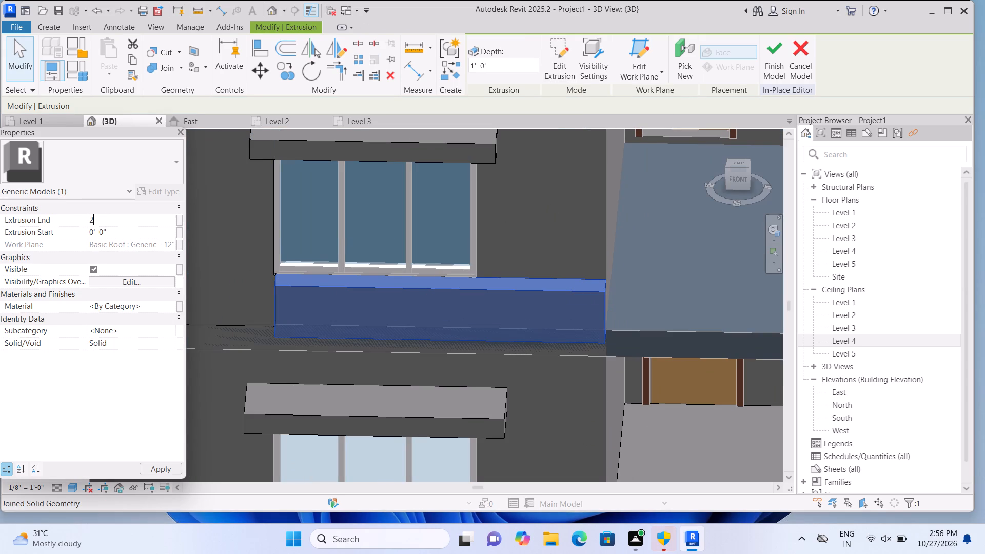
{"action": "key", "text": "shift+quotedbl"}
{"action": "key", "text": "Return"}
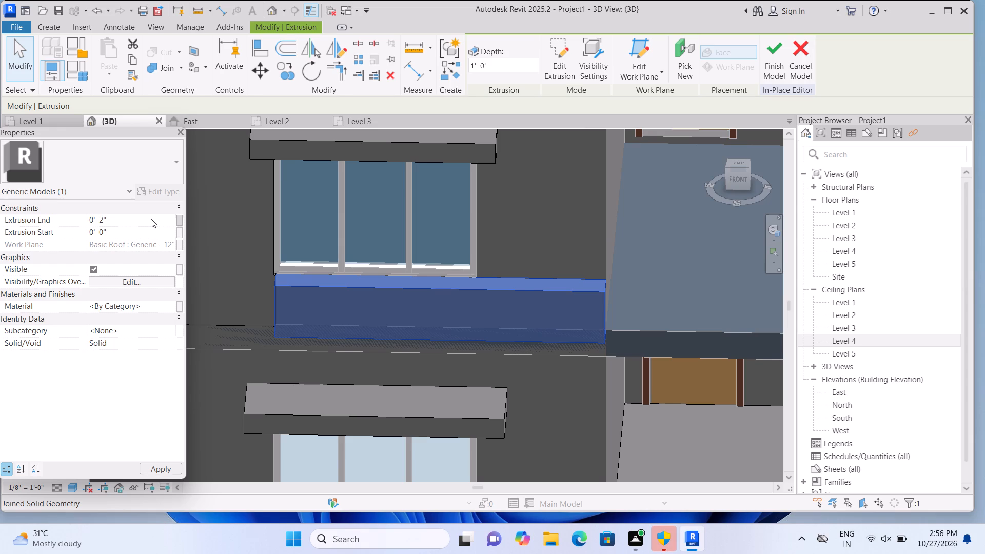
{"action": "left_click", "coordinate": [254, 298]}
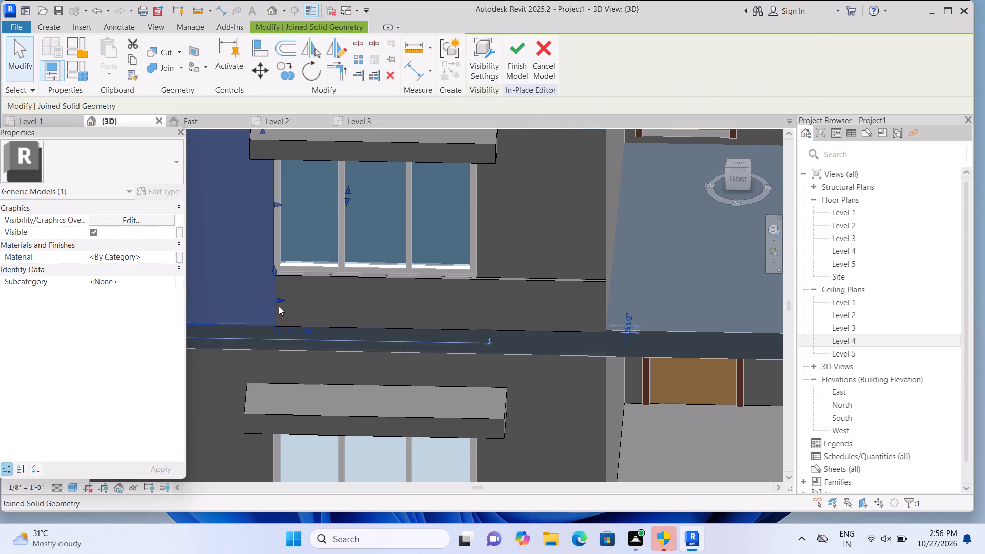
{"action": "left_click", "coordinate": [233, 369]}
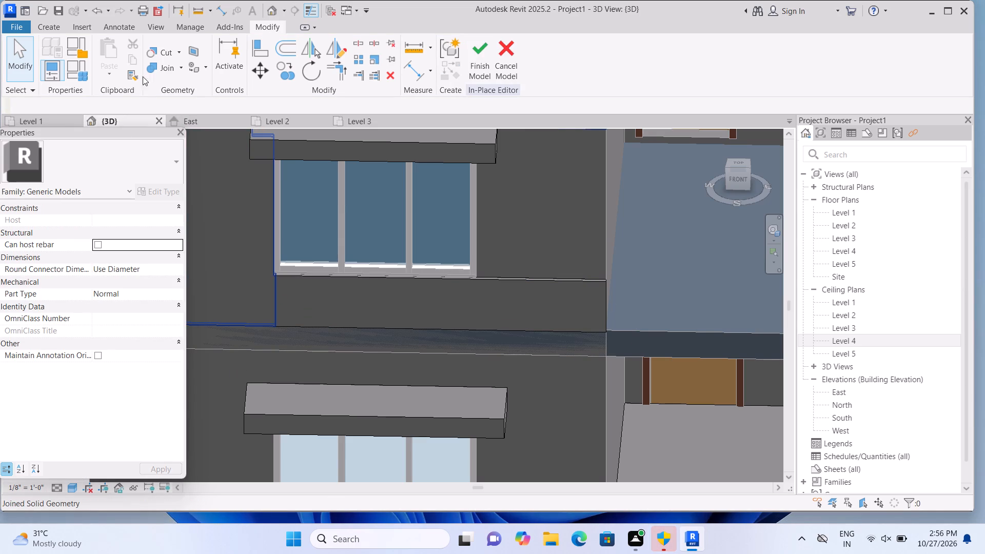
Join the L-shaped facade solid with the new band below the upper-floor window.
{"action": "left_click", "coordinate": [183, 74]}
{"action": "left_click", "coordinate": [188, 91]}
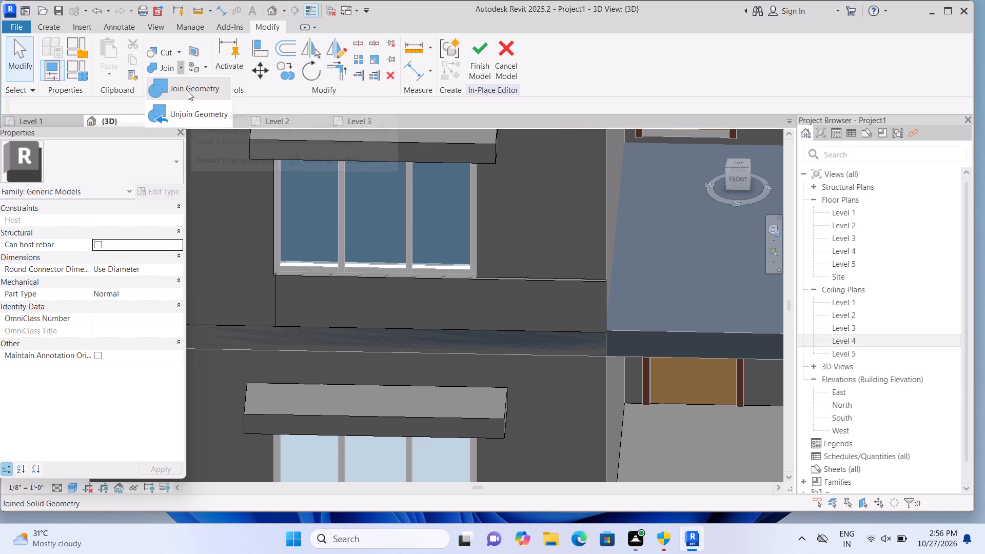
{"action": "left_click", "coordinate": [238, 217]}
{"action": "left_click", "coordinate": [305, 283]}
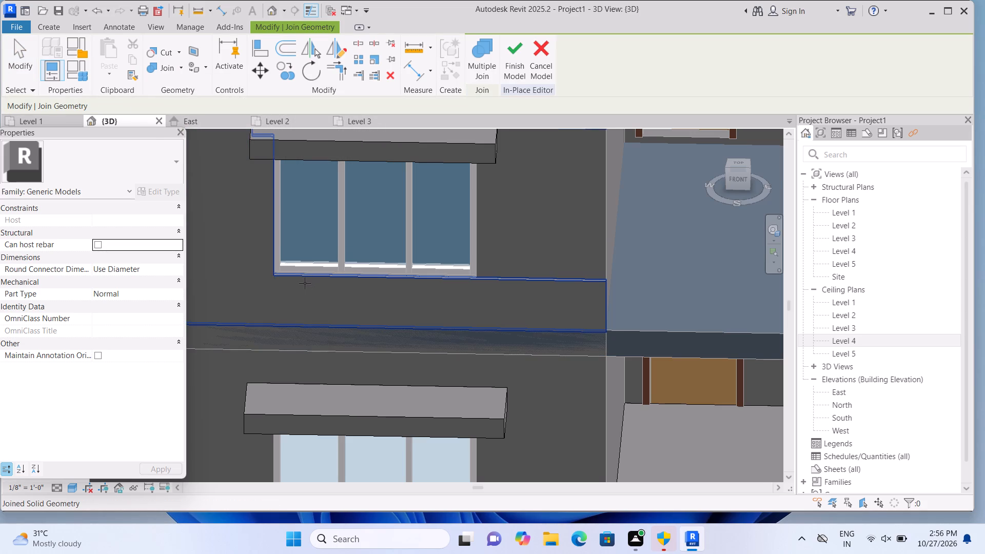
Extrude a rectangle about 4'-6" by 5'-4" between the upper-floor window and the wall corner, using the 9" wall's front face as work plane.
{"action": "scroll", "coordinate": [305, 283], "scroll_direction": "down", "scroll_amount": 3}
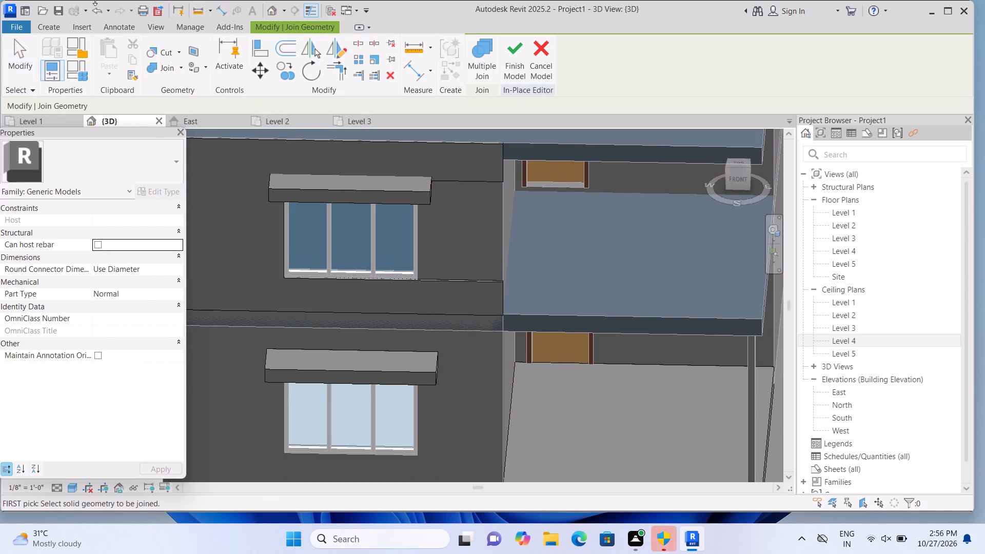
{"action": "left_click", "coordinate": [55, 26]}
{"action": "left_click", "coordinate": [127, 51]}
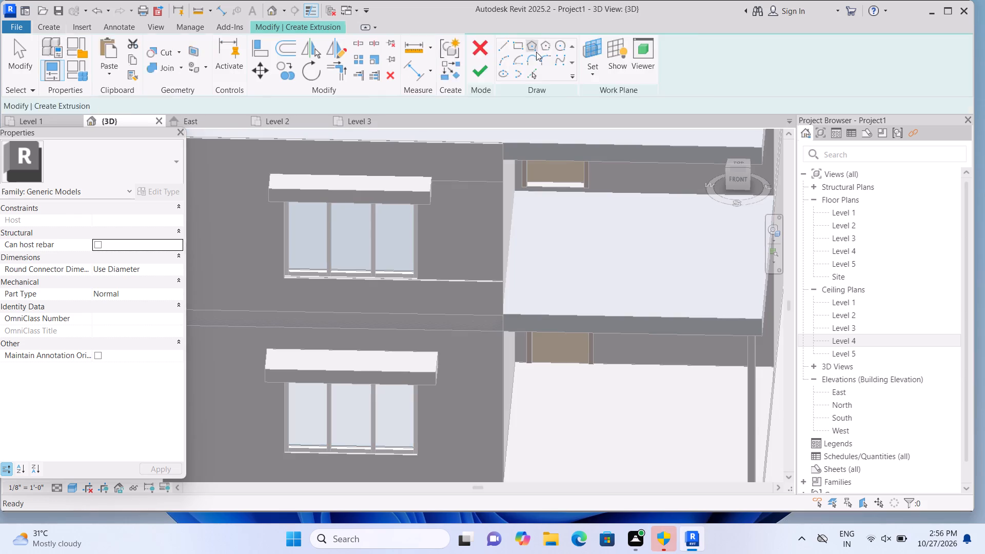
{"action": "left_click", "coordinate": [665, 80]}
{"action": "left_click", "coordinate": [684, 117]}
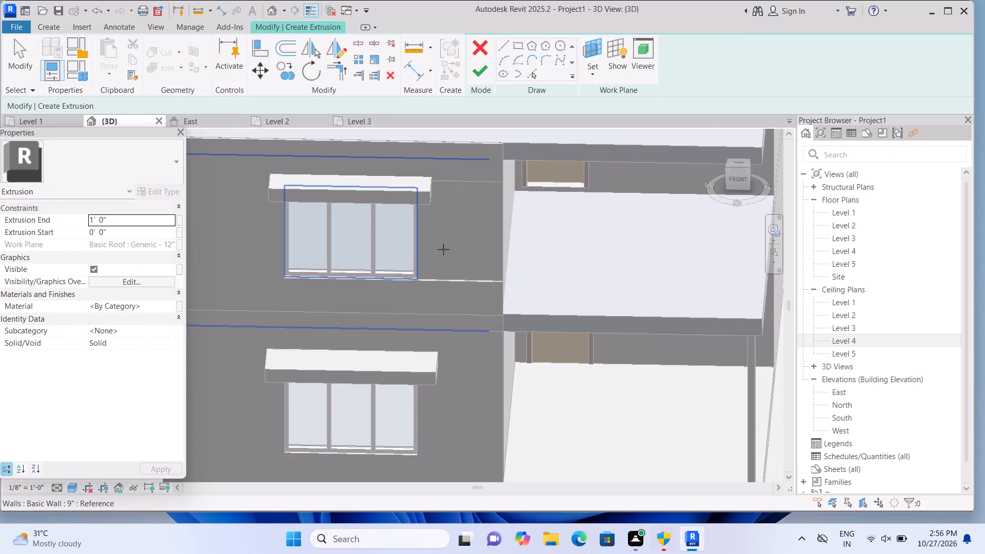
{"action": "left_click", "coordinate": [443, 249]}
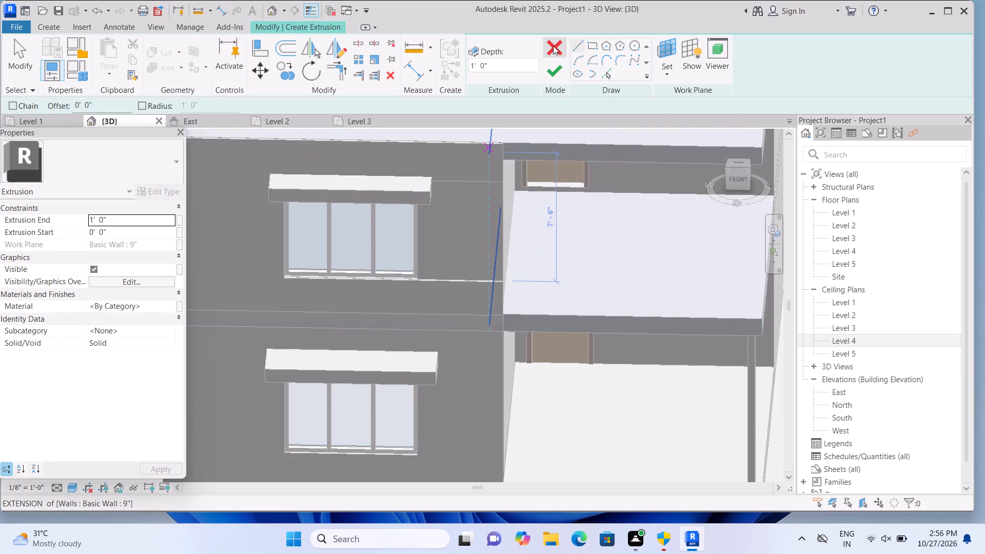
{"action": "left_click", "coordinate": [593, 47]}
{"action": "scroll", "coordinate": [416, 218], "scroll_direction": "up", "scroll_amount": 1}
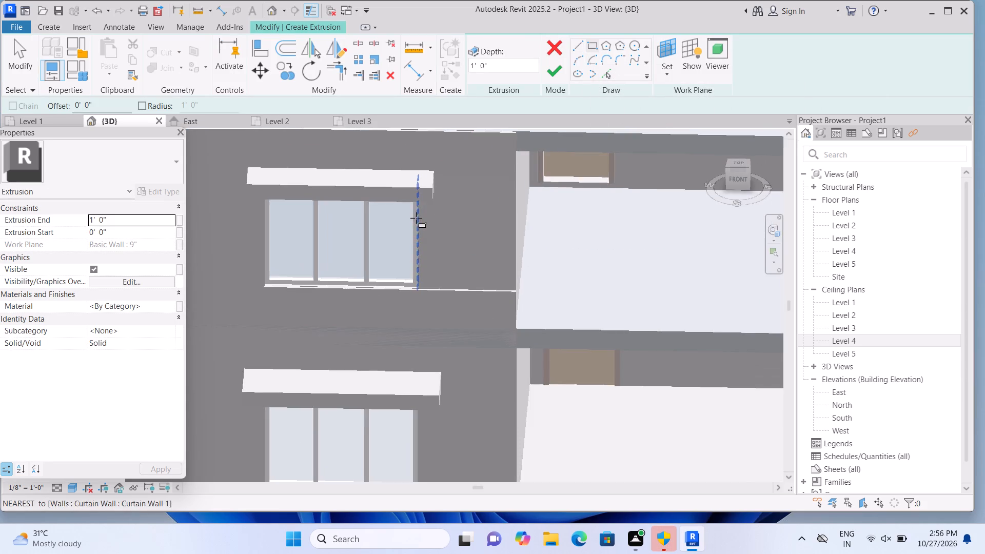
{"action": "scroll", "coordinate": [415, 219], "scroll_direction": "up", "scroll_amount": 3}
{"action": "middle_click_drag", "start_coordinate": [443, 243], "coordinate": [446, 197], "text": "shift"}
{"action": "middle_click_drag", "start_coordinate": [451, 208], "coordinate": [423, 324]}
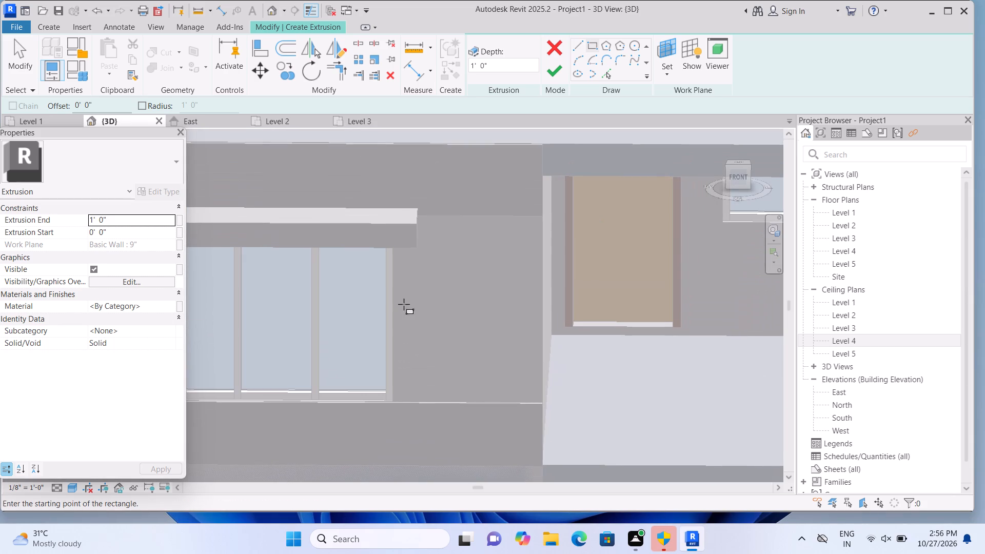
{"action": "middle_click_drag", "start_coordinate": [415, 313], "coordinate": [425, 245], "text": "shift"}
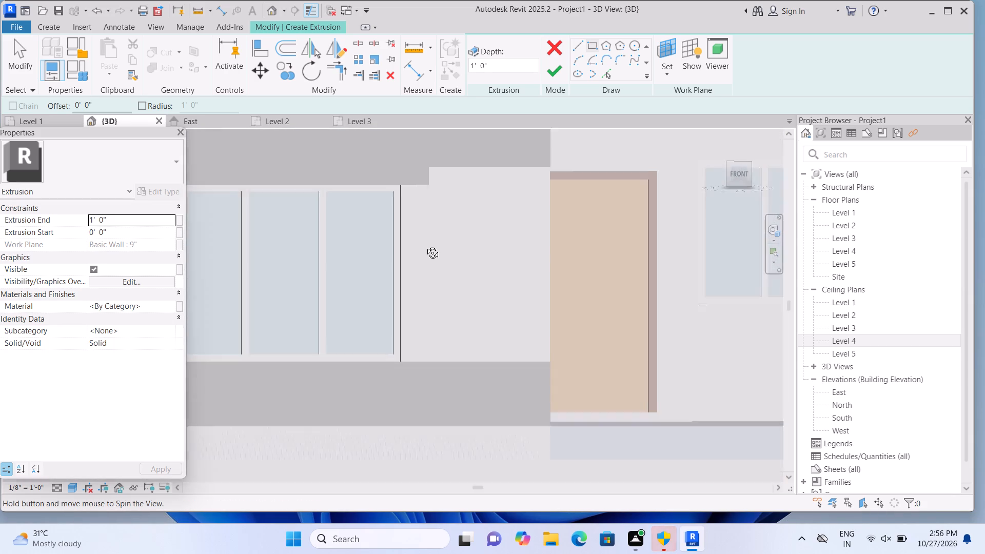
{"action": "middle_click_drag", "start_coordinate": [425, 245], "coordinate": [425, 244], "text": "shift"}
{"action": "scroll", "coordinate": [413, 197], "scroll_direction": "up", "scroll_amount": 1}
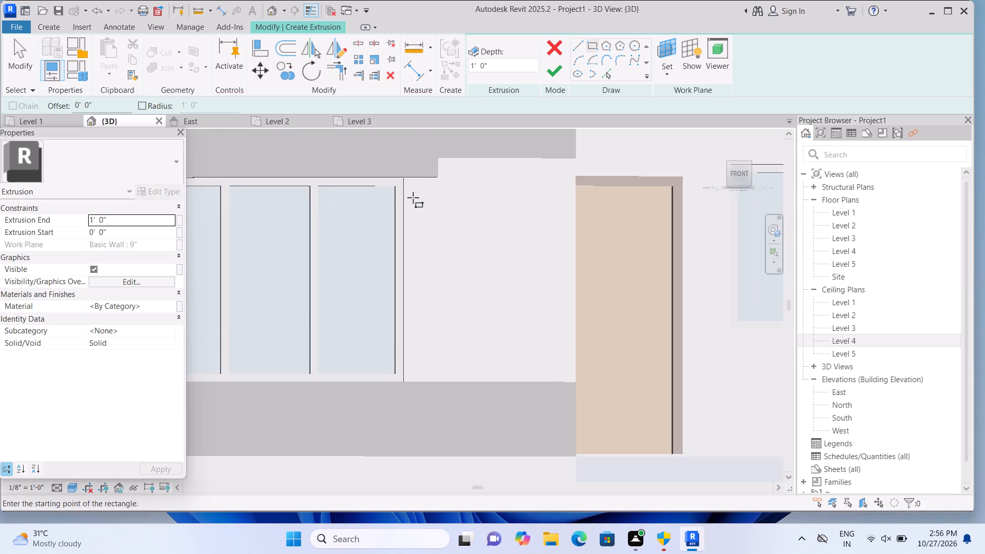
{"action": "scroll", "coordinate": [413, 197], "scroll_direction": "up", "scroll_amount": 2}
{"action": "left_click", "coordinate": [400, 170]}
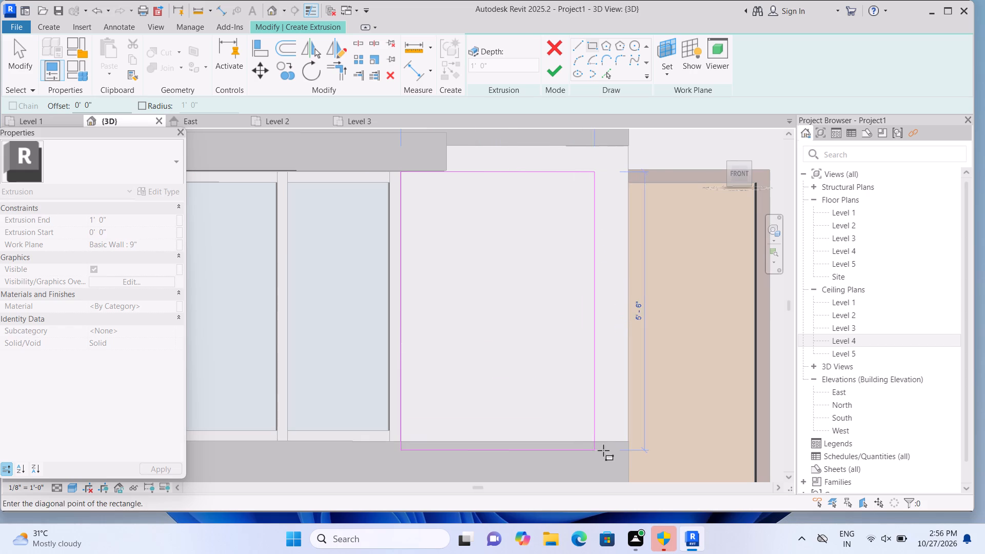
{"action": "left_click", "coordinate": [626, 442]}
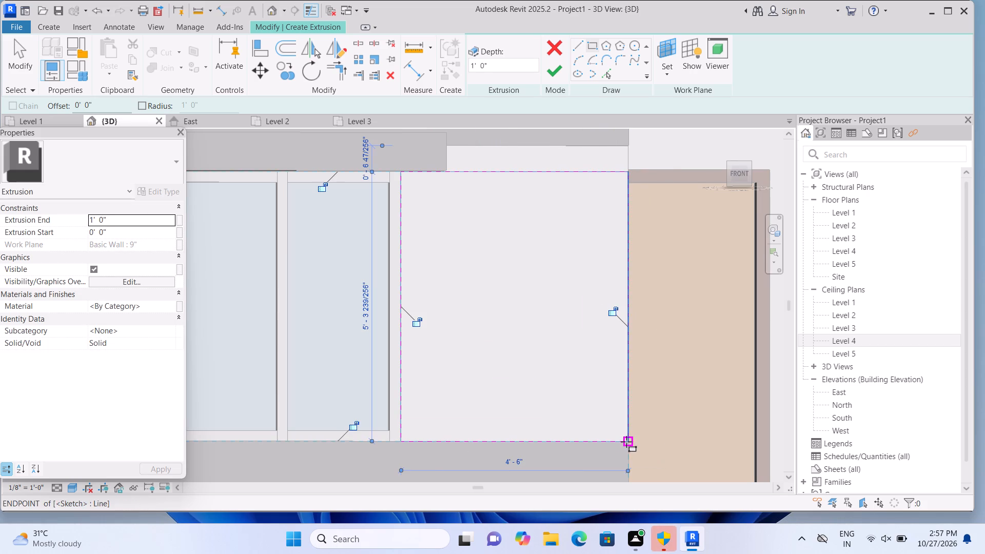
{"action": "left_click", "coordinate": [558, 68]}
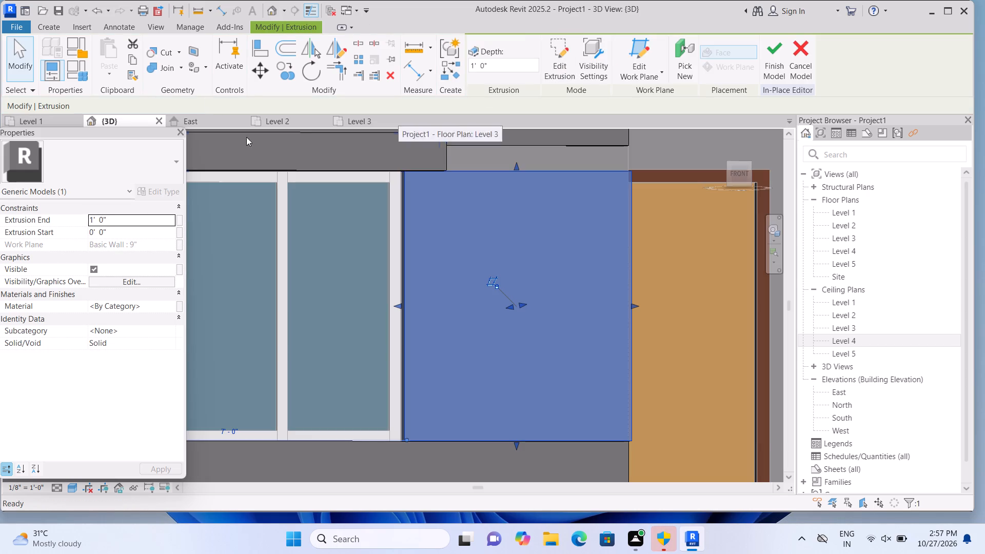
Set the Extrusion End of the new panel between the upper-floor window and the wall corner to 2".
{"action": "left_click", "coordinate": [146, 219]}
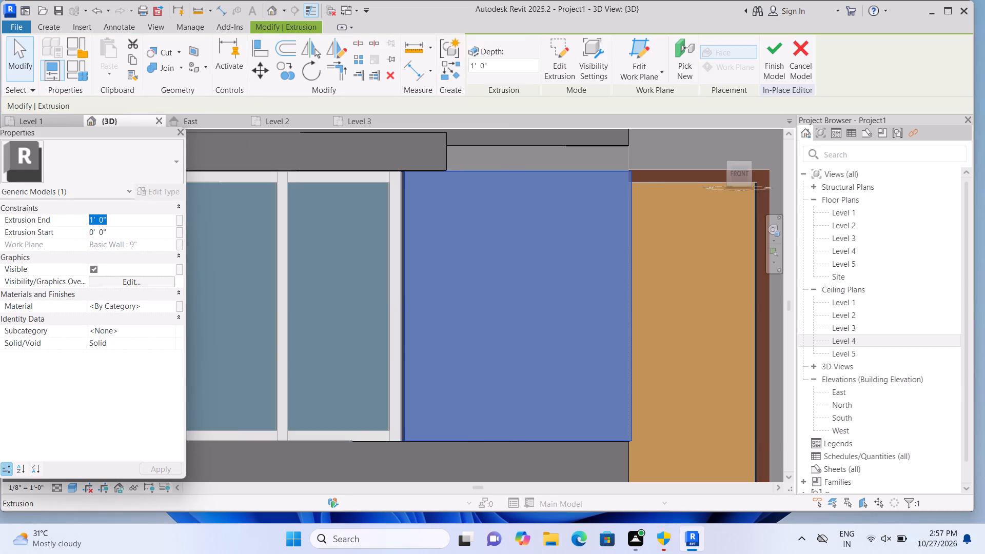
{"action": "key", "text": "BackSpace"}
{"action": "key", "text": "2"}
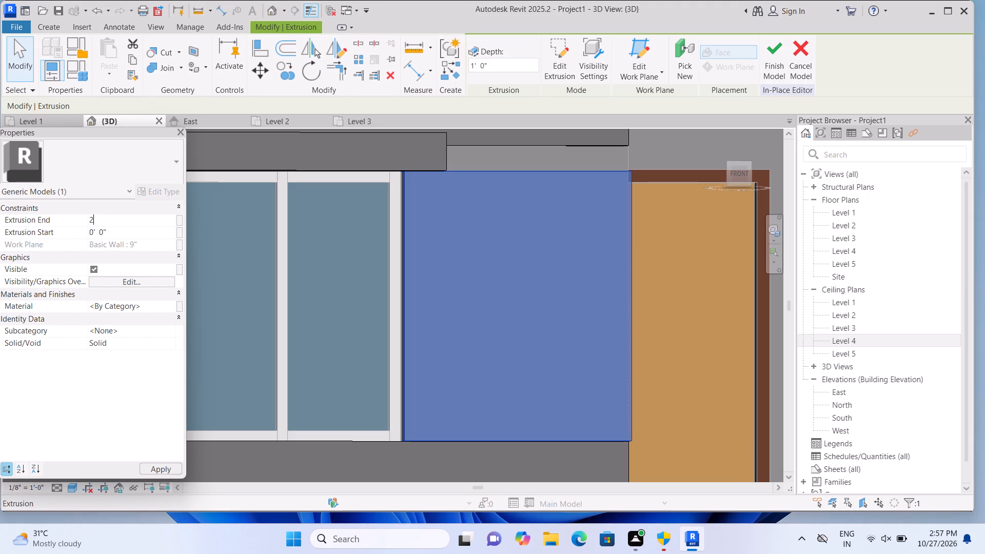
{"action": "key", "text": "shift+quotedbl"}
{"action": "key", "text": "Return"}
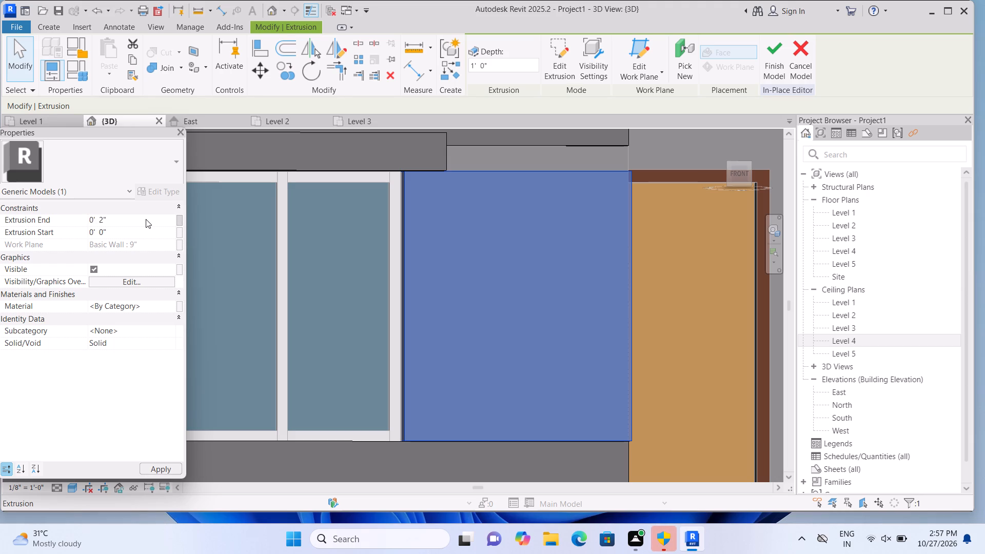
{"action": "scroll", "coordinate": [146, 219], "scroll_direction": "down", "scroll_amount": 2}
{"action": "scroll", "coordinate": [391, 268], "scroll_direction": "down", "scroll_amount": 2}
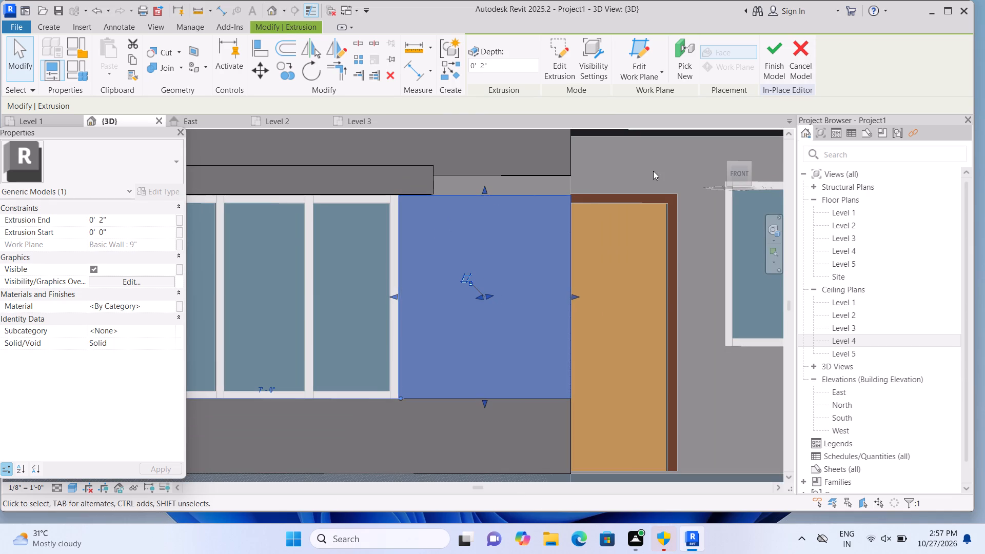
{"action": "left_click", "coordinate": [653, 171]}
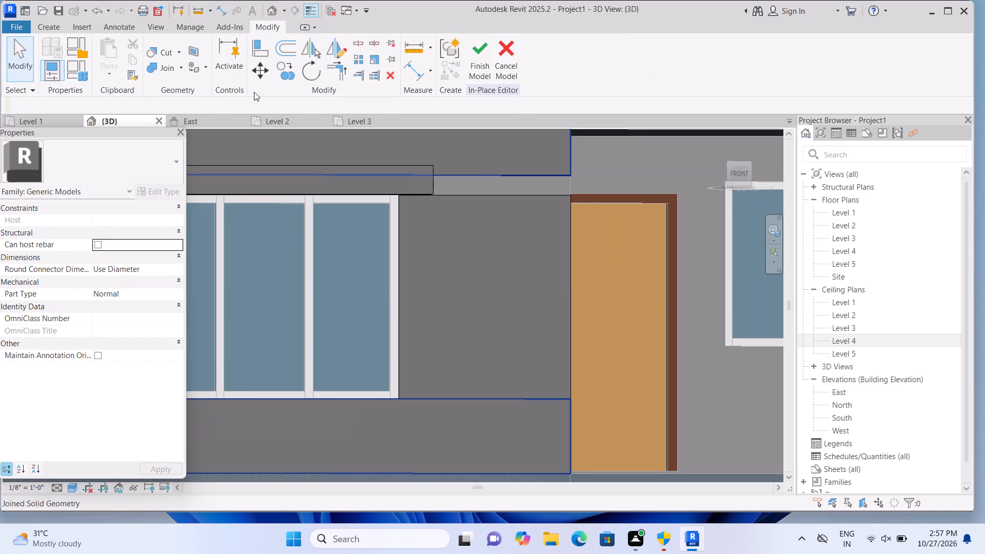
Join the panel between the upper-floor window and the wall corner with the facade solid's band below the window.
{"action": "double_click", "coordinate": [181, 69]}
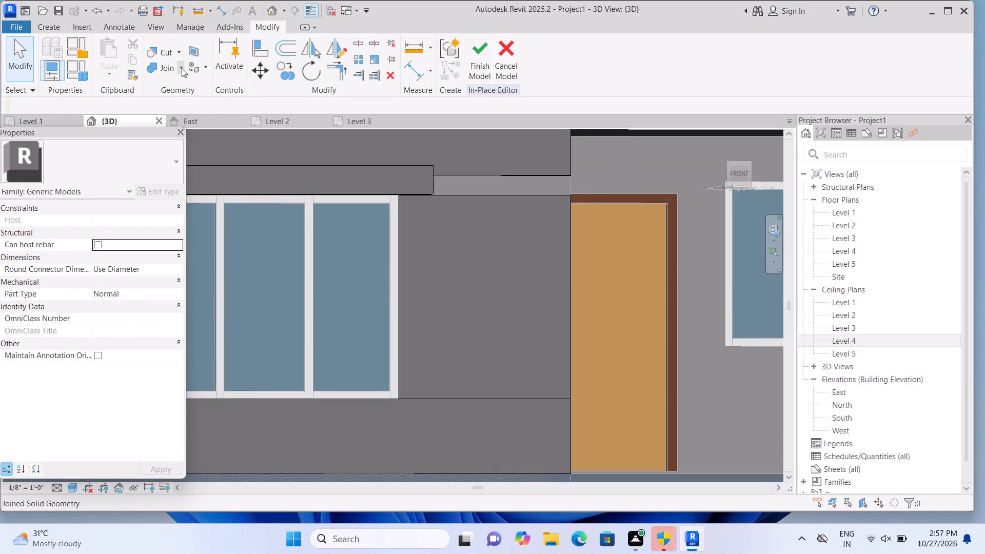
{"action": "left_click", "coordinate": [182, 68]}
{"action": "left_click", "coordinate": [188, 91]}
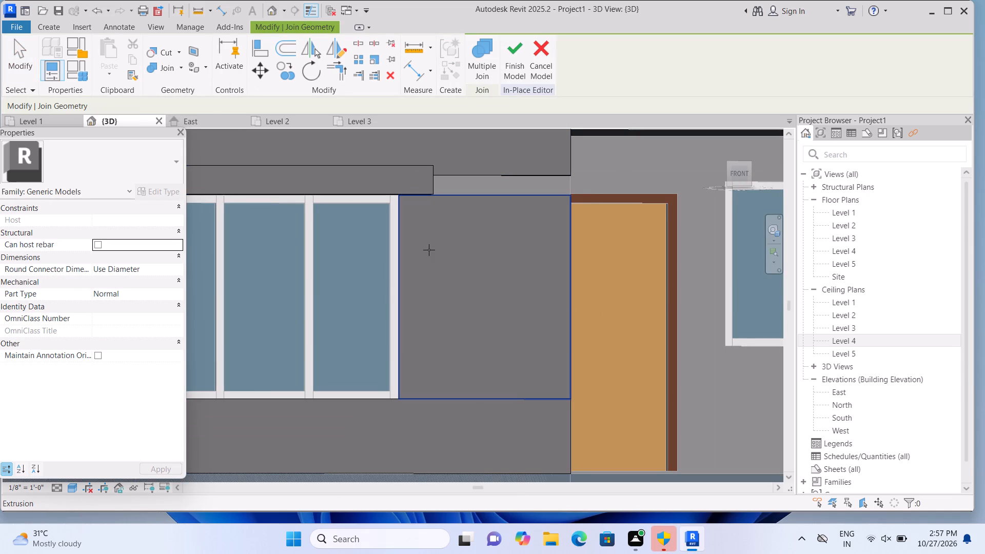
{"action": "left_click", "coordinate": [429, 250]}
{"action": "left_click", "coordinate": [451, 439]}
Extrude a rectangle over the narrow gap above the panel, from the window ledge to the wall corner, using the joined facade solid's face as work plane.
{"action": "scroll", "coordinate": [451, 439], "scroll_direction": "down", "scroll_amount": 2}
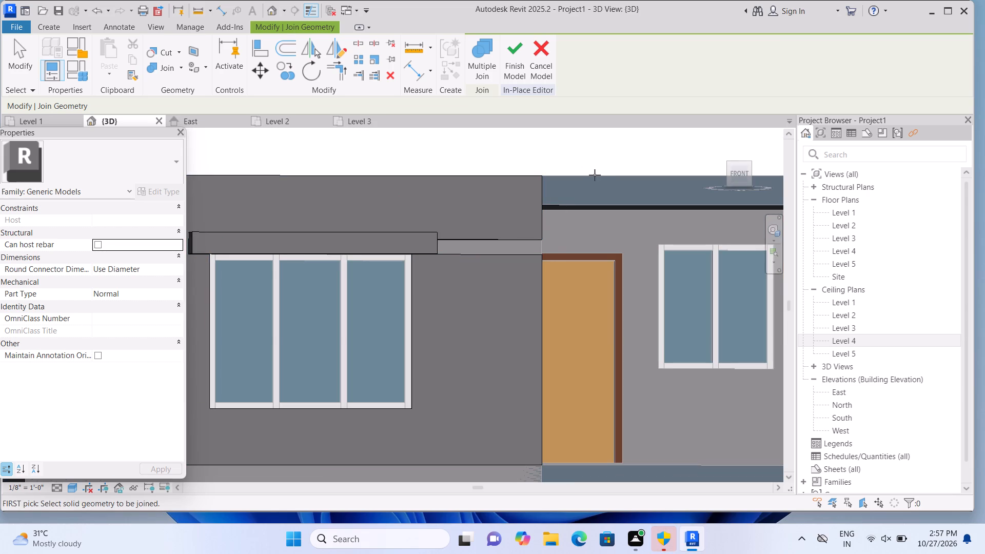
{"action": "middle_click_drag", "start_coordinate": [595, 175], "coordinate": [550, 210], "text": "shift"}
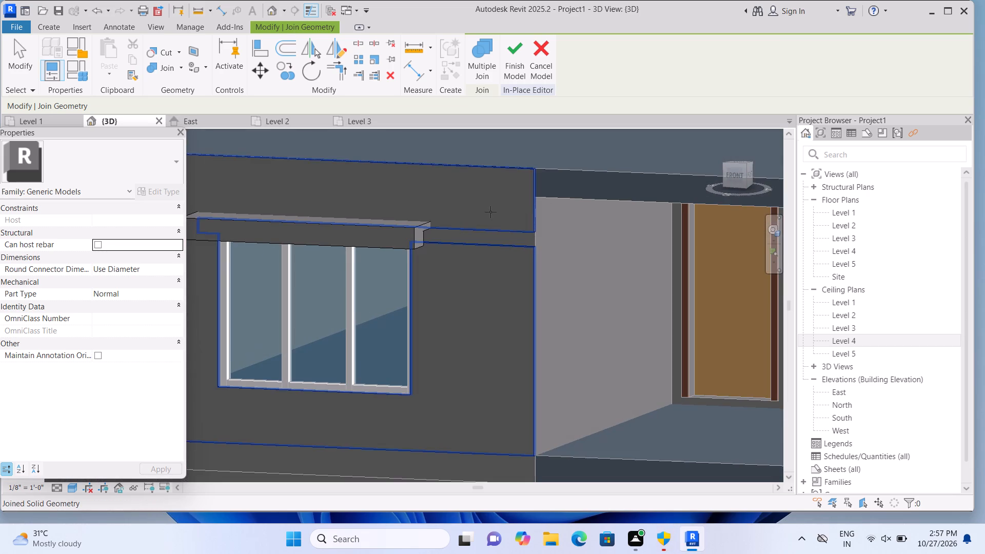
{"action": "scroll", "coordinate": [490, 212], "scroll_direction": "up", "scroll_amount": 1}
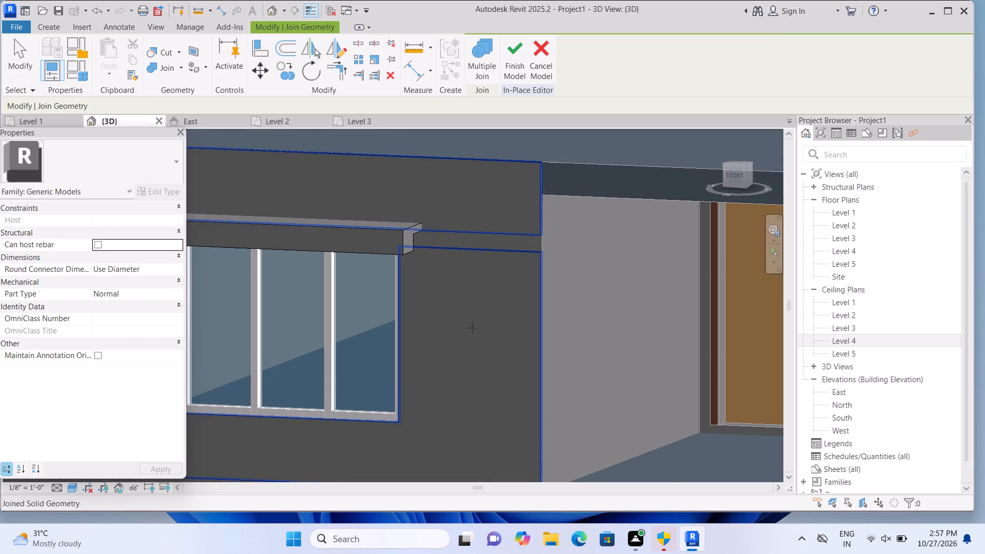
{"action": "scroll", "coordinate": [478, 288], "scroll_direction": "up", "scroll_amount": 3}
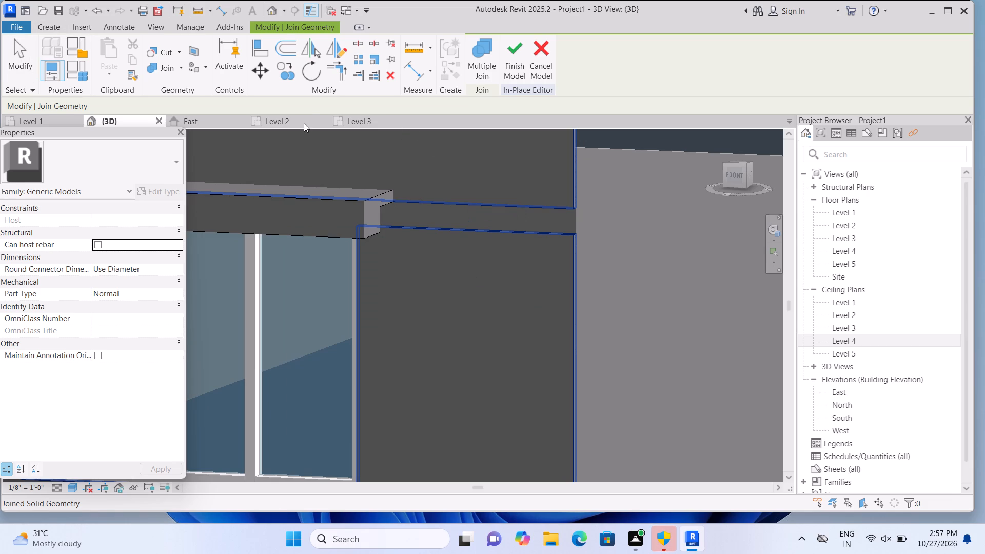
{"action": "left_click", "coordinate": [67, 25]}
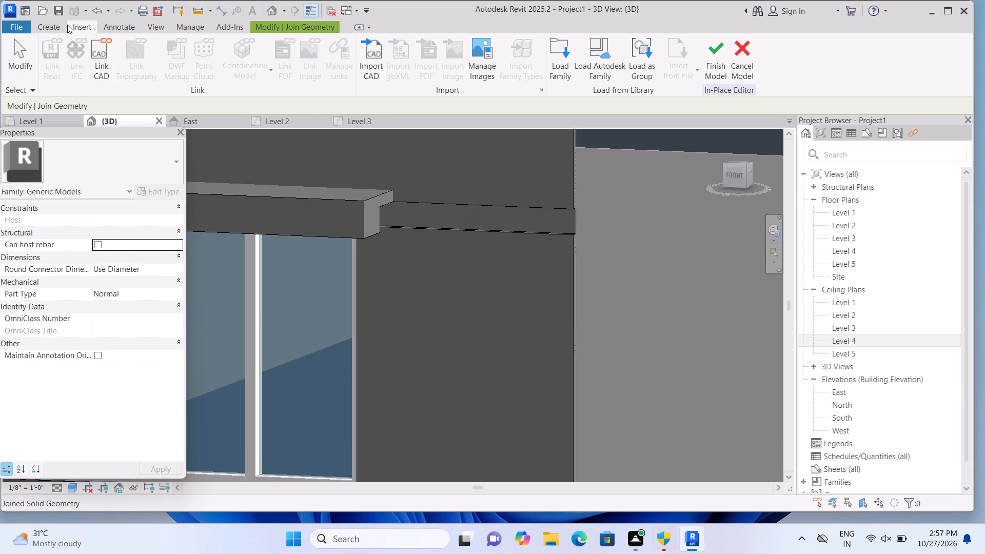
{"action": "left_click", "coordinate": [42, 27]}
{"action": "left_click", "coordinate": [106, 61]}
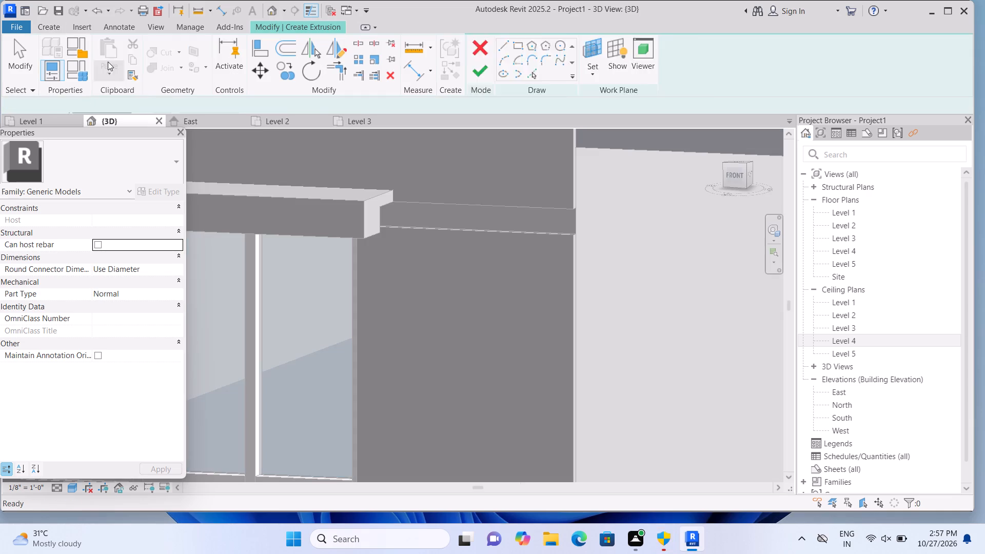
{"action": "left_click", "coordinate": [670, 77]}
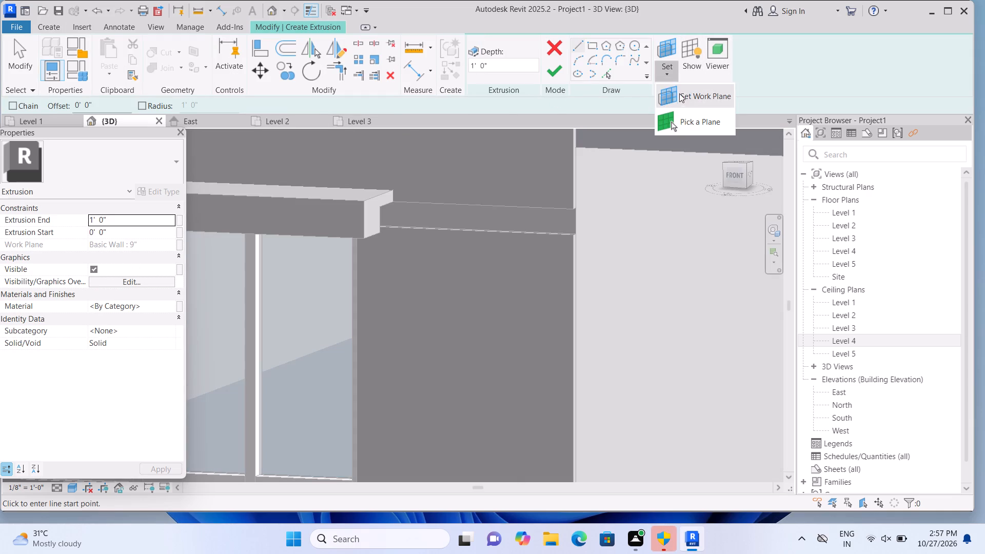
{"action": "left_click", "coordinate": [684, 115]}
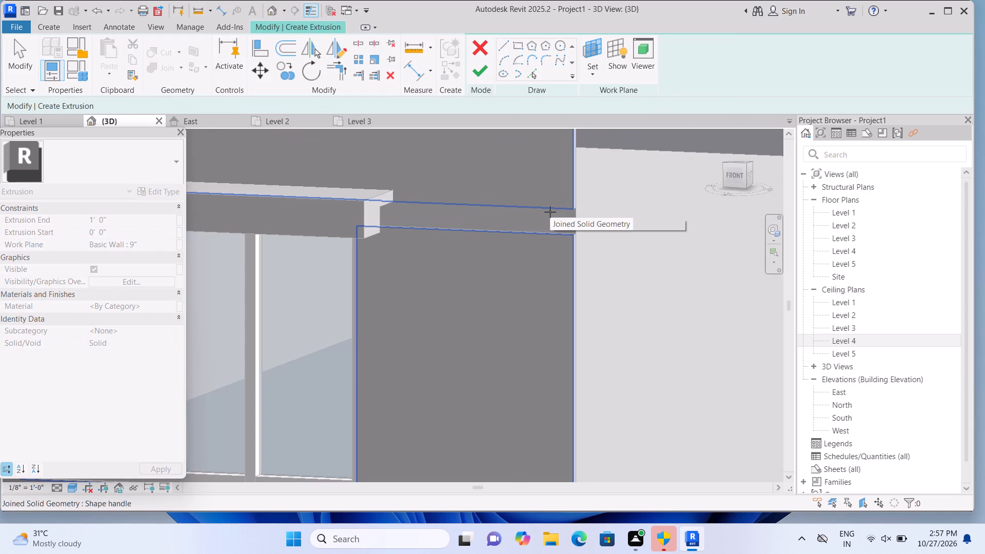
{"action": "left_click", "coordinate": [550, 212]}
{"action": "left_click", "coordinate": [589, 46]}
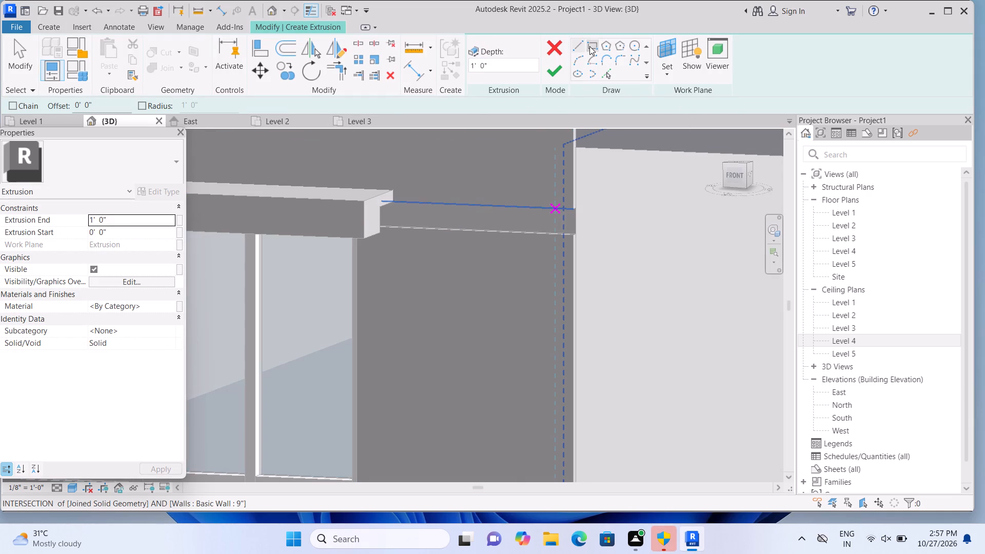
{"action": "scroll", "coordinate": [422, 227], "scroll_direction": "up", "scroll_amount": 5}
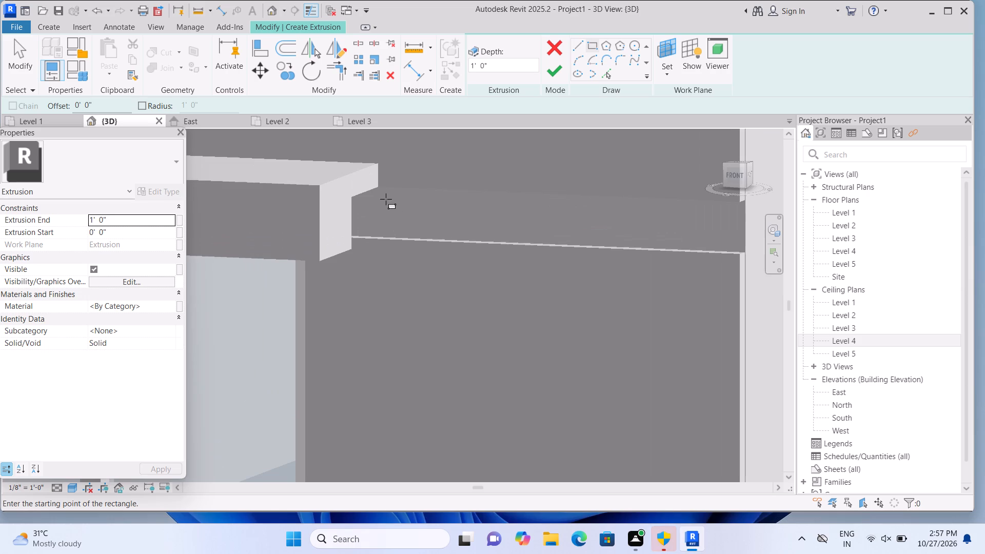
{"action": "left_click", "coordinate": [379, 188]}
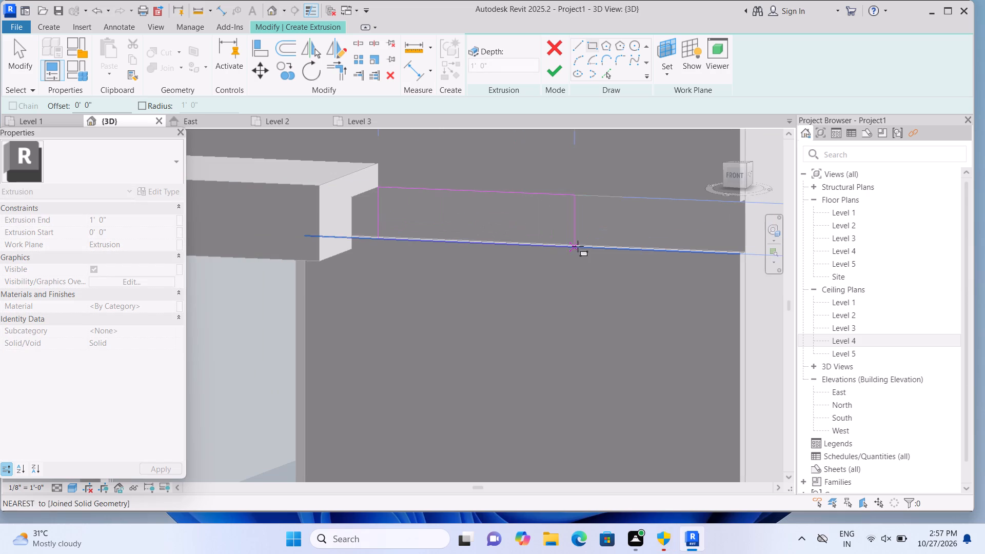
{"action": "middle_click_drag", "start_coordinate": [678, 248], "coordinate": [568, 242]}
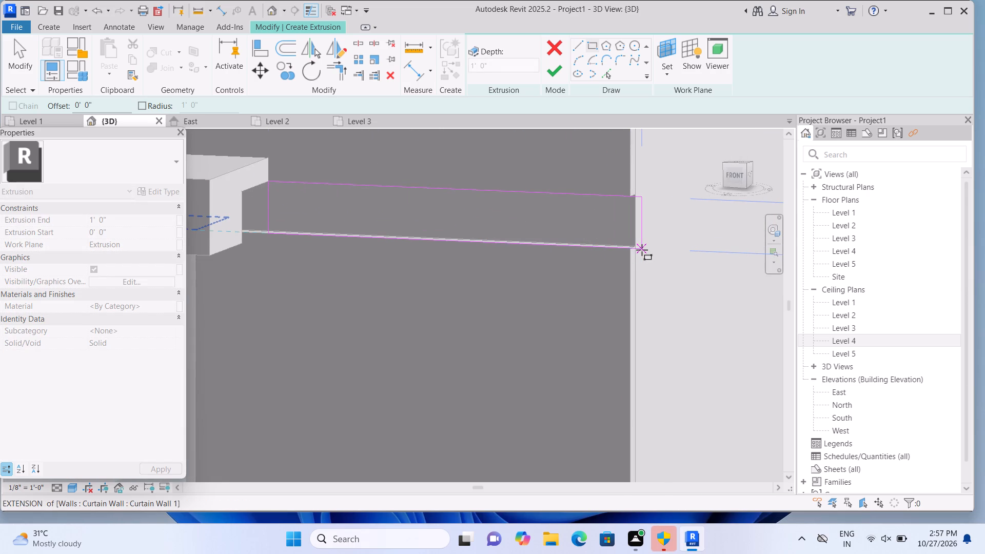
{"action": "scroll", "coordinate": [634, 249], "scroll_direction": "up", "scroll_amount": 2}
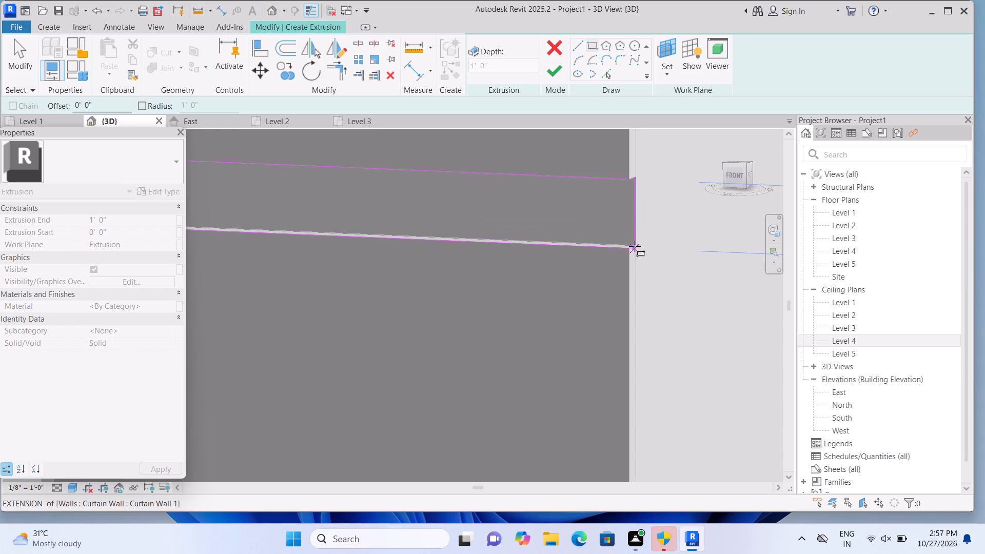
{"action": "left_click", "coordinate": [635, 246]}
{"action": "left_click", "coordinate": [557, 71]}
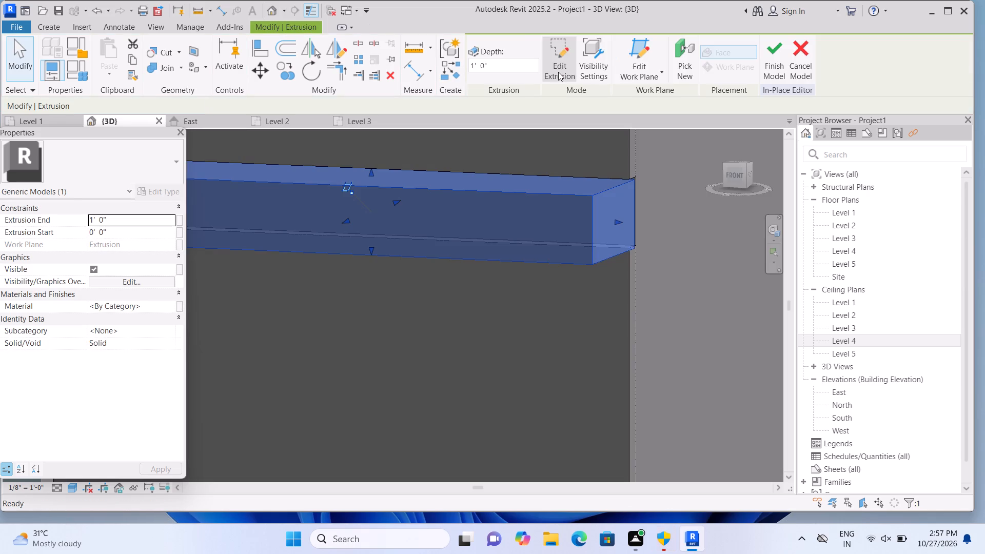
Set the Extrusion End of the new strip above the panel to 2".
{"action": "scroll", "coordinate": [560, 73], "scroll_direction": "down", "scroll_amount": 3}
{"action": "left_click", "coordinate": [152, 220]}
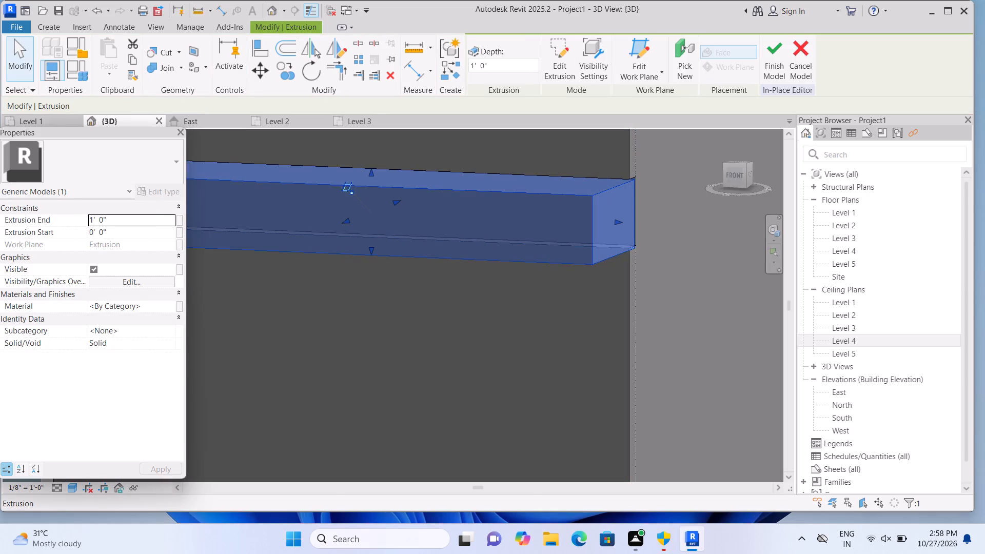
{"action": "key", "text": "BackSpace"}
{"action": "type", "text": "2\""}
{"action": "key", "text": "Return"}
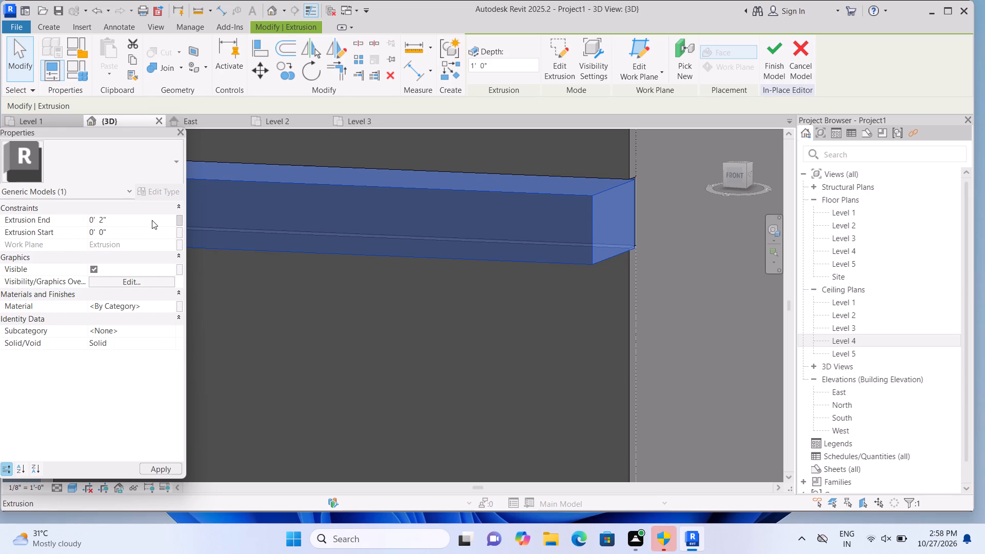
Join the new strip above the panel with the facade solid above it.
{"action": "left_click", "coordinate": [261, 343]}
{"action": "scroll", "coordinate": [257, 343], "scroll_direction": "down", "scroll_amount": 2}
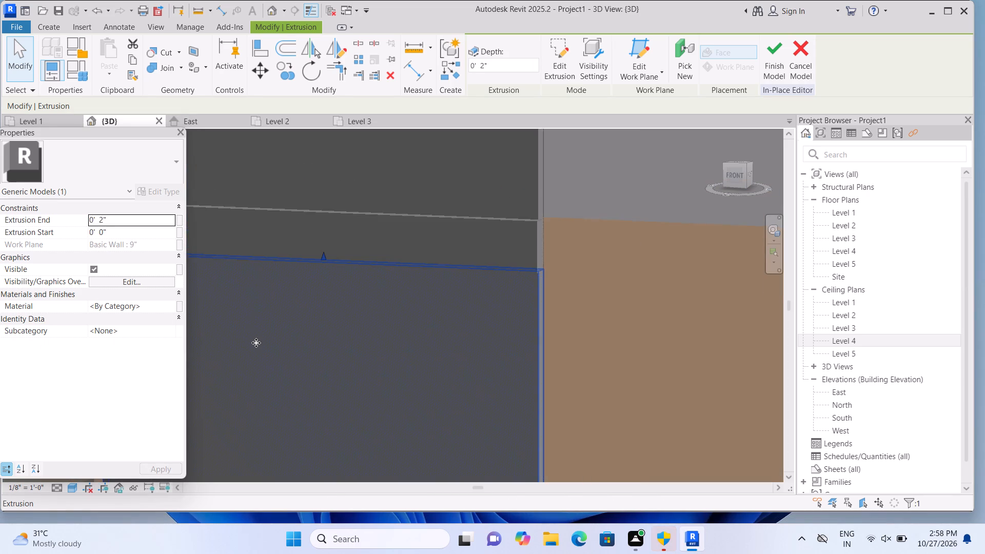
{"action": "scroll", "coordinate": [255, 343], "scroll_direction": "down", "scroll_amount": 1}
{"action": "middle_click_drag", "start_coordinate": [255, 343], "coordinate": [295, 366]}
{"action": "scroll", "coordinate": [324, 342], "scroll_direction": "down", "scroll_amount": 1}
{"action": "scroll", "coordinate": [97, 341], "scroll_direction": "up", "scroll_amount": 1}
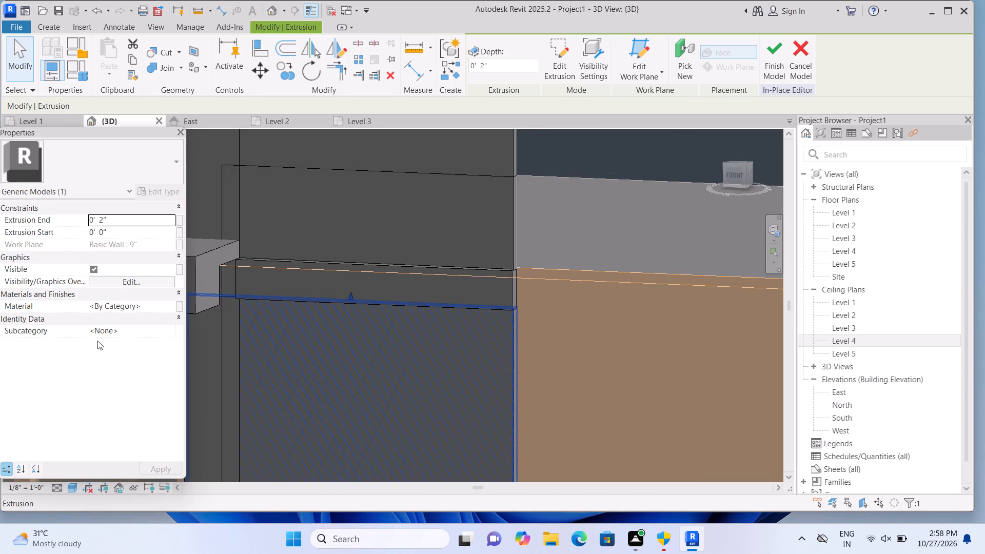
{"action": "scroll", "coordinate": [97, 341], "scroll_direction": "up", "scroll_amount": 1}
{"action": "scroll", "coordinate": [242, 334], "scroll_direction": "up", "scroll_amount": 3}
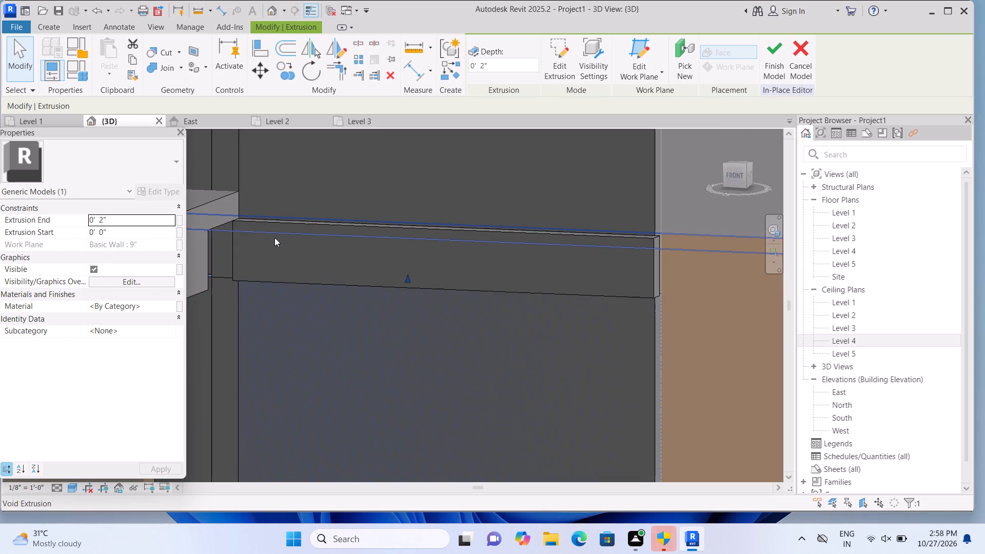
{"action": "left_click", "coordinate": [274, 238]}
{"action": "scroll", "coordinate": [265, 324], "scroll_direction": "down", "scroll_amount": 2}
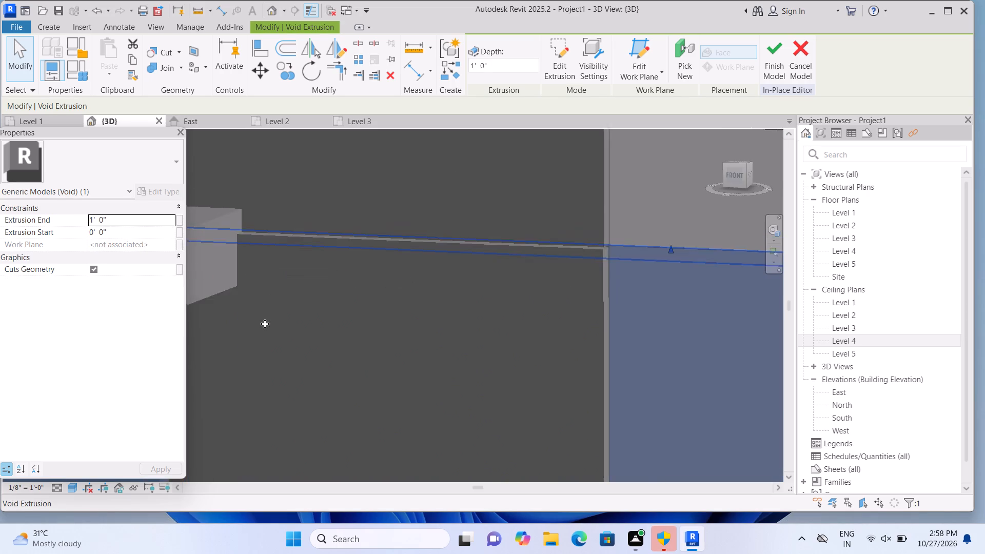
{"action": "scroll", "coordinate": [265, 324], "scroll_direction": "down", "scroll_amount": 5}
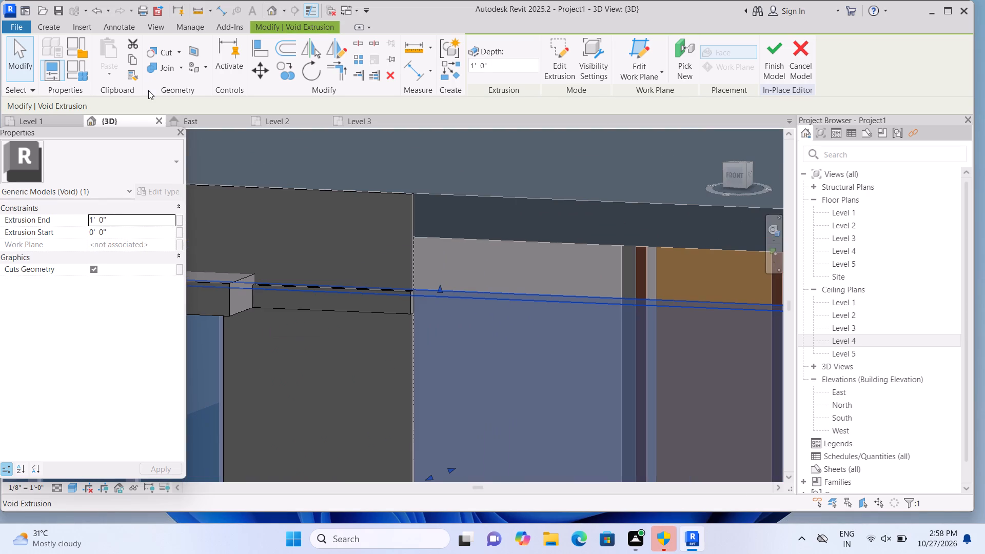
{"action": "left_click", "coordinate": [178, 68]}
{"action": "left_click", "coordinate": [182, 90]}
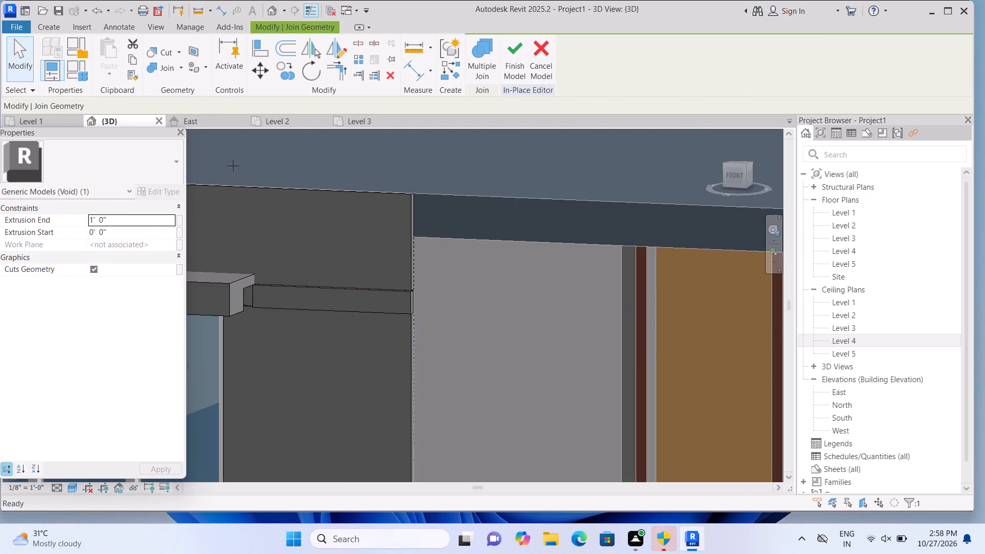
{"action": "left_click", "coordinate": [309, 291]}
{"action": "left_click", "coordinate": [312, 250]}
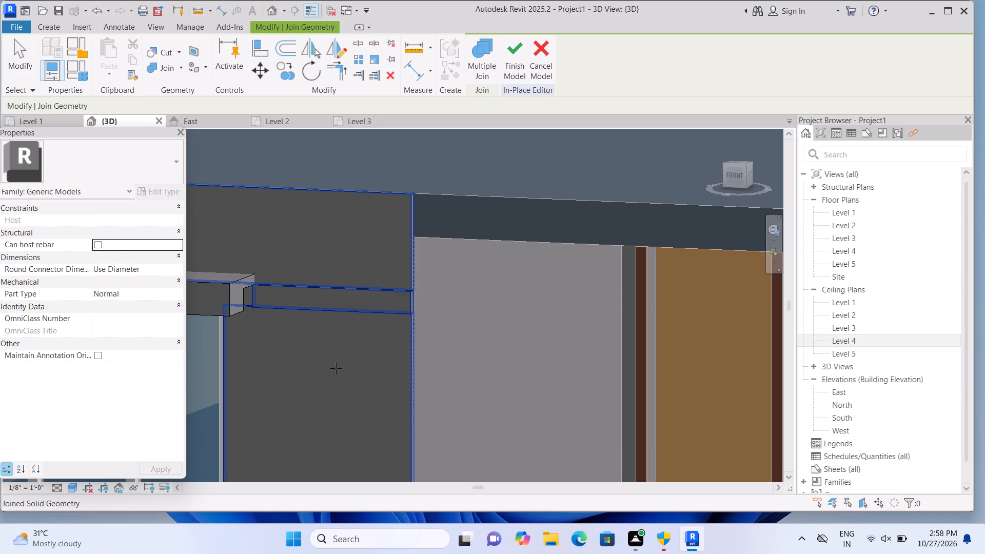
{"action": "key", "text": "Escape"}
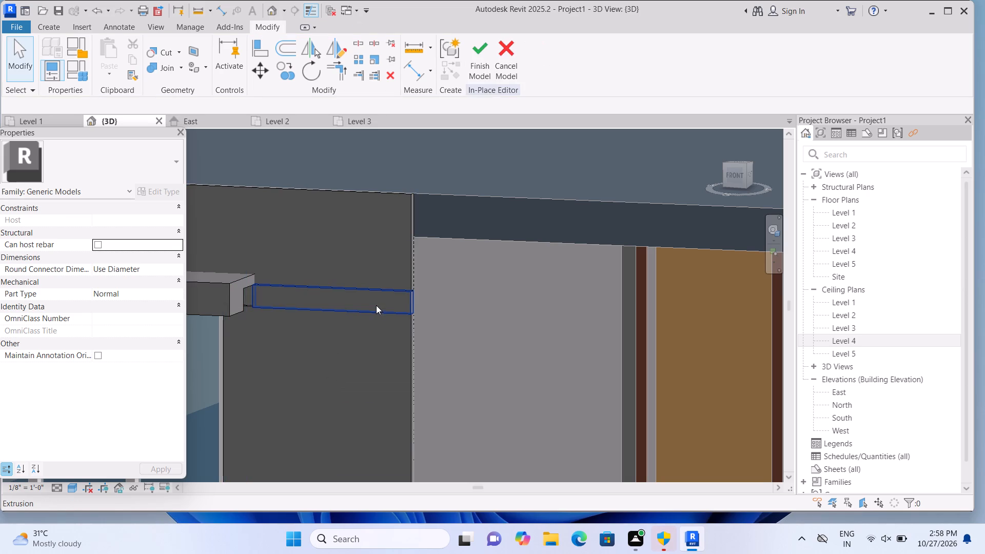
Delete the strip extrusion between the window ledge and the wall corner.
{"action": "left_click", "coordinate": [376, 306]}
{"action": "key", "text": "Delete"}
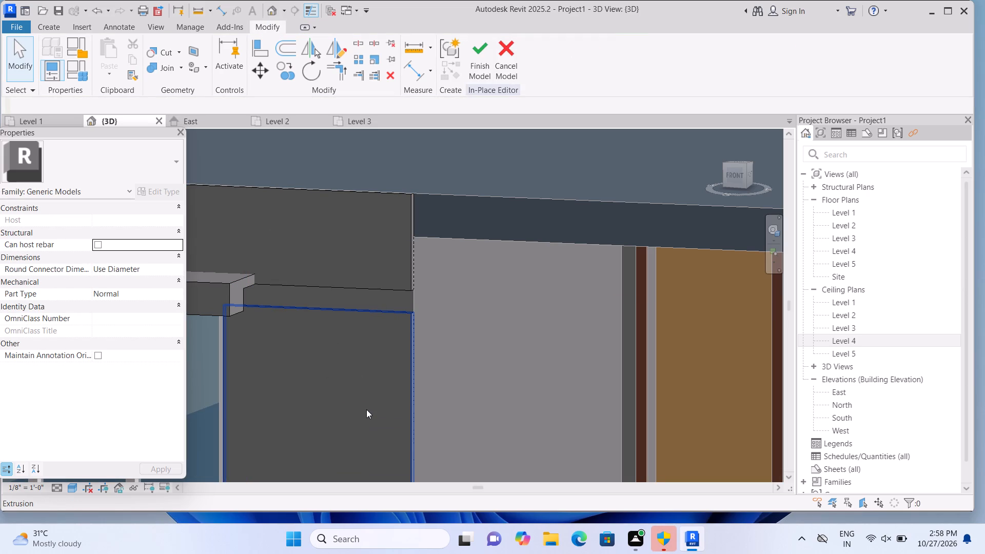
Start a new extrusion for the narrow gap above the panel, between the window ledge and the wall corner.
{"action": "middle_click_drag", "start_coordinate": [359, 411], "coordinate": [320, 417], "text": "shift"}
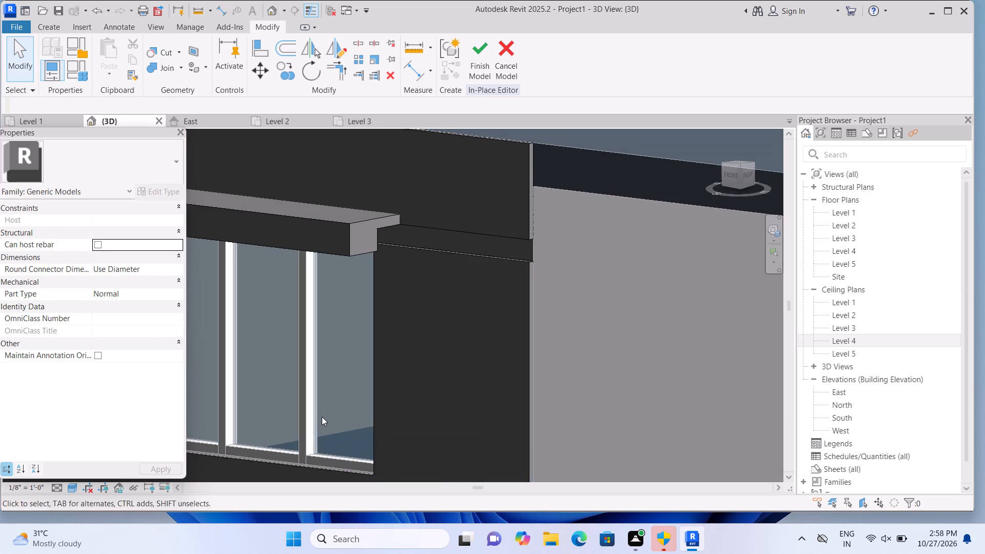
{"action": "scroll", "coordinate": [424, 274], "scroll_direction": "up", "scroll_amount": 4}
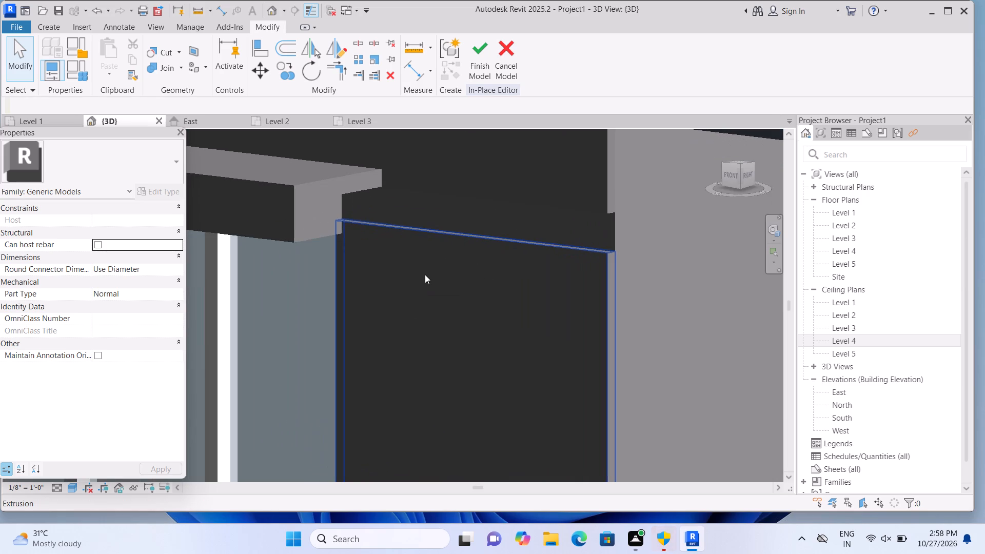
{"action": "scroll", "coordinate": [376, 185], "scroll_direction": "down", "scroll_amount": 3}
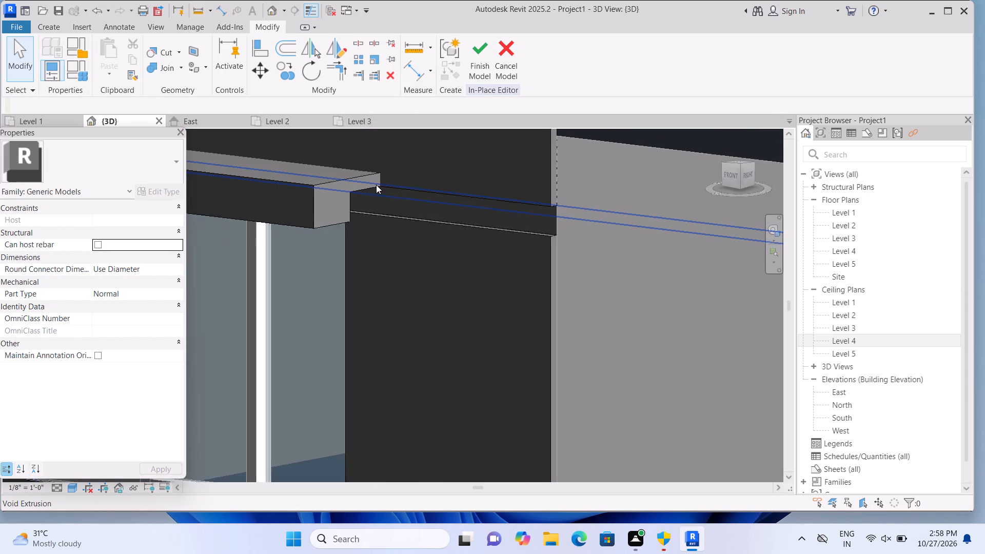
{"action": "scroll", "coordinate": [384, 193], "scroll_direction": "up", "scroll_amount": 2}
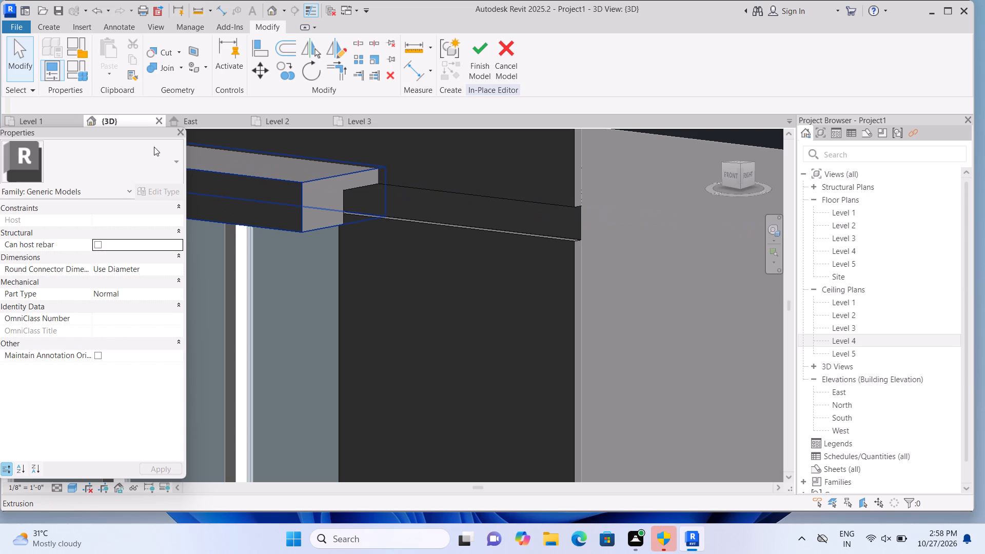
{"action": "scroll", "coordinate": [376, 196], "scroll_direction": "down", "scroll_amount": 7}
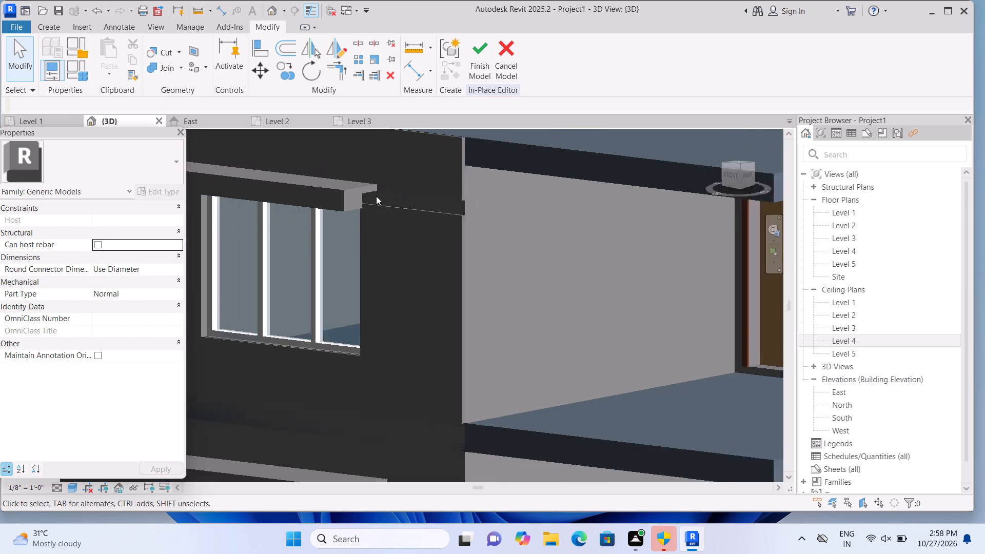
{"action": "scroll", "coordinate": [376, 196], "scroll_direction": "up", "scroll_amount": 8}
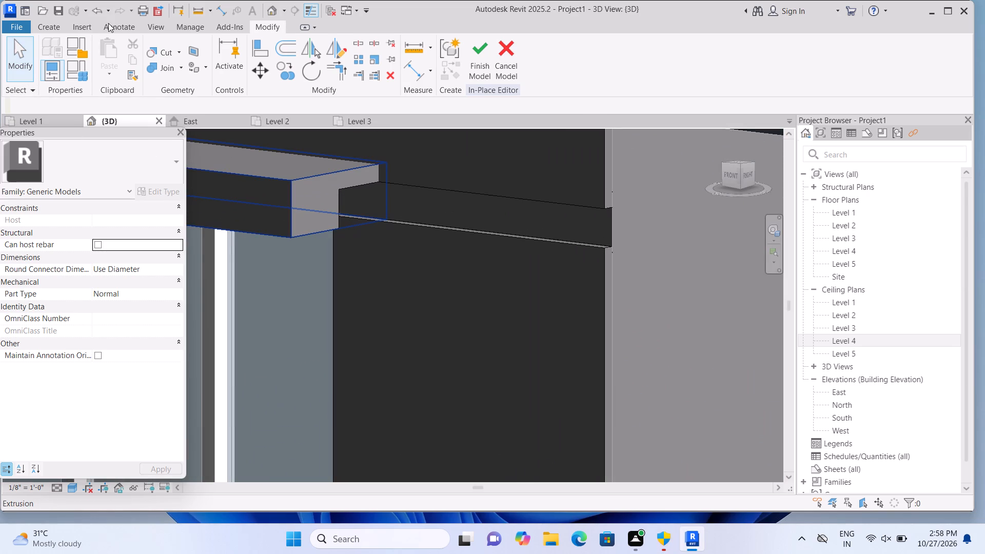
{"action": "left_click", "coordinate": [50, 26]}
{"action": "left_click", "coordinate": [104, 70]}
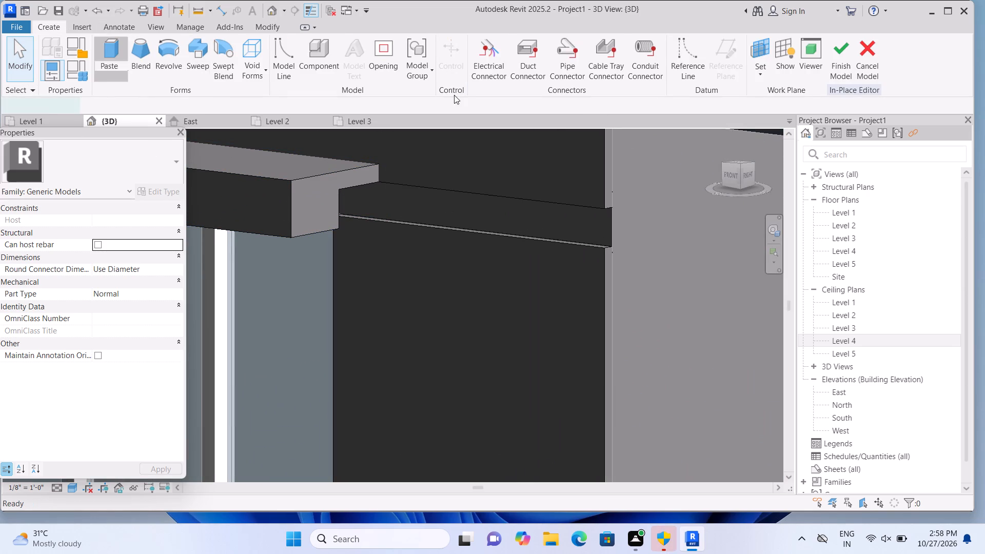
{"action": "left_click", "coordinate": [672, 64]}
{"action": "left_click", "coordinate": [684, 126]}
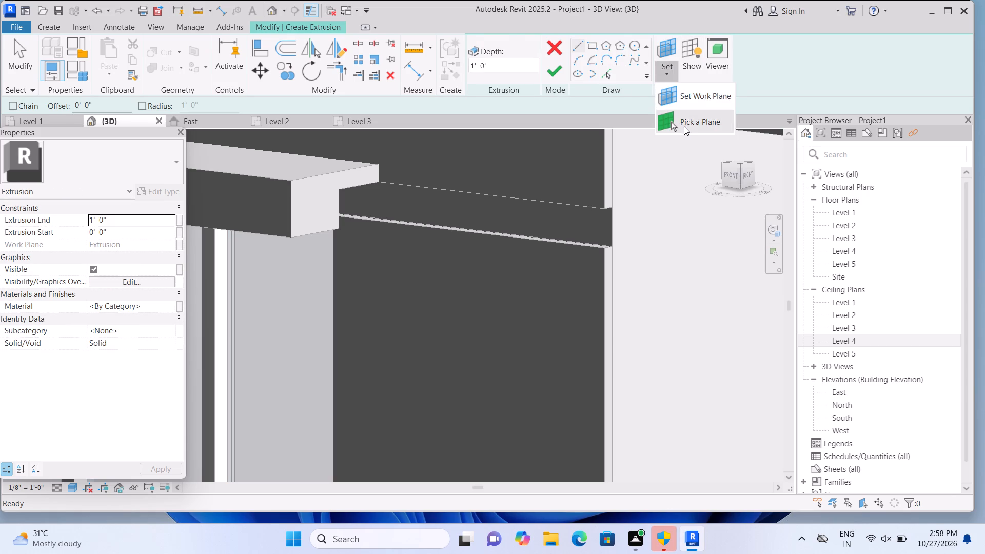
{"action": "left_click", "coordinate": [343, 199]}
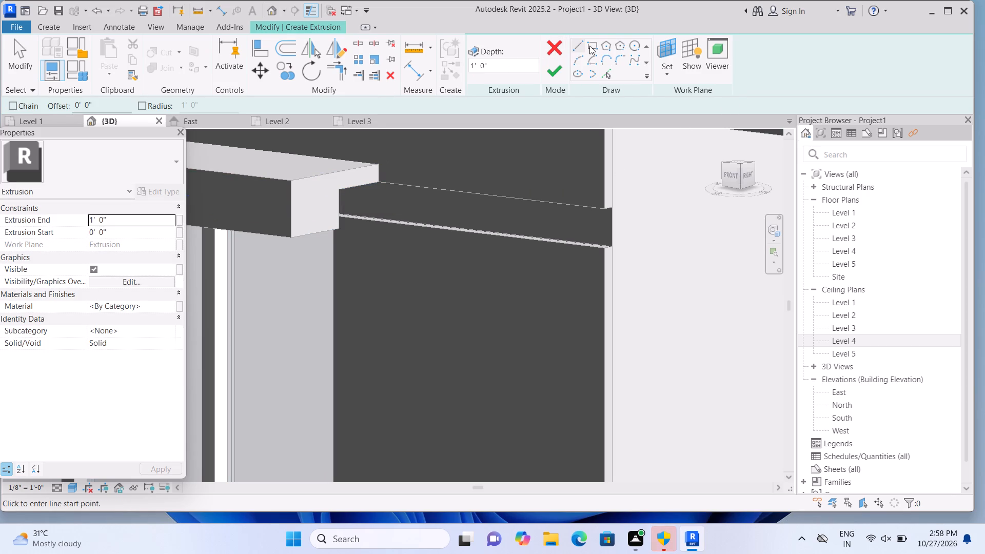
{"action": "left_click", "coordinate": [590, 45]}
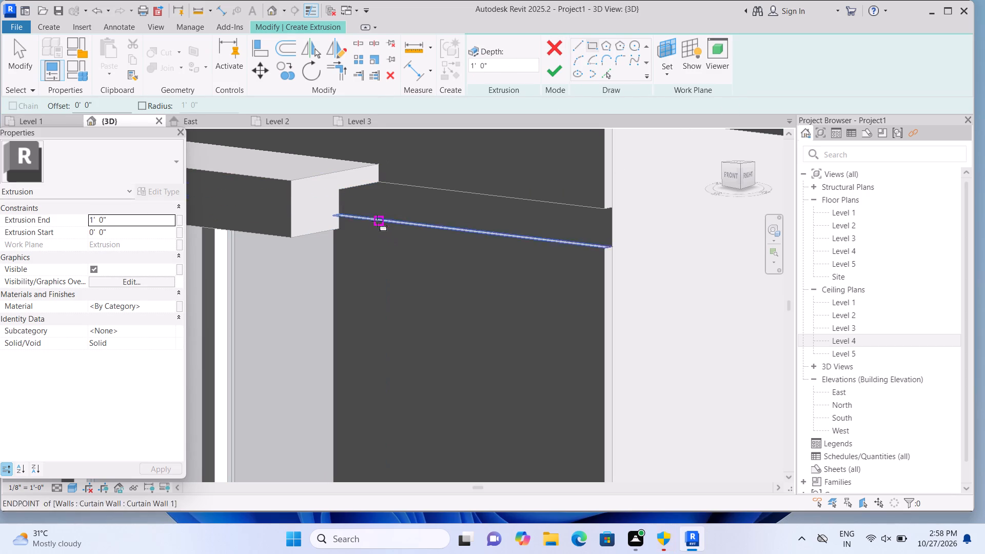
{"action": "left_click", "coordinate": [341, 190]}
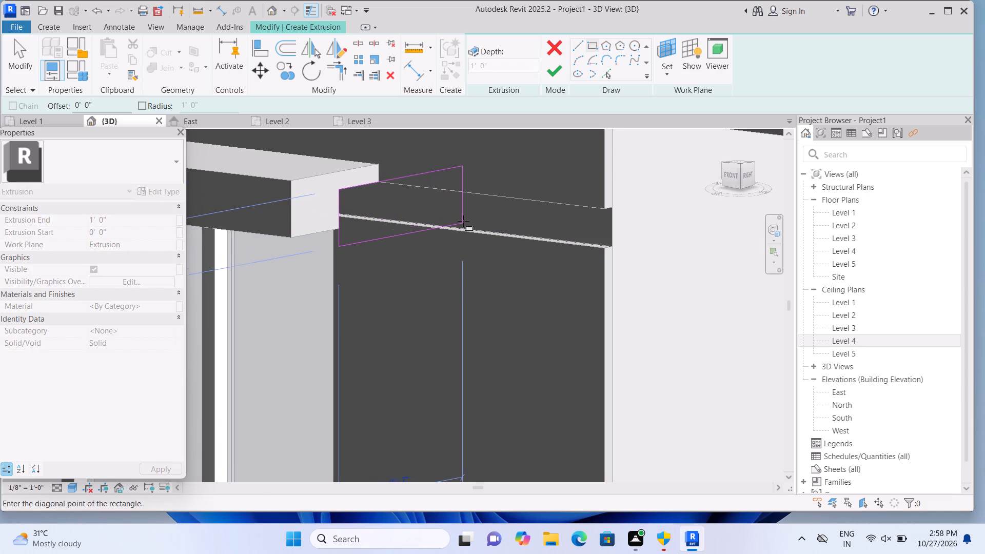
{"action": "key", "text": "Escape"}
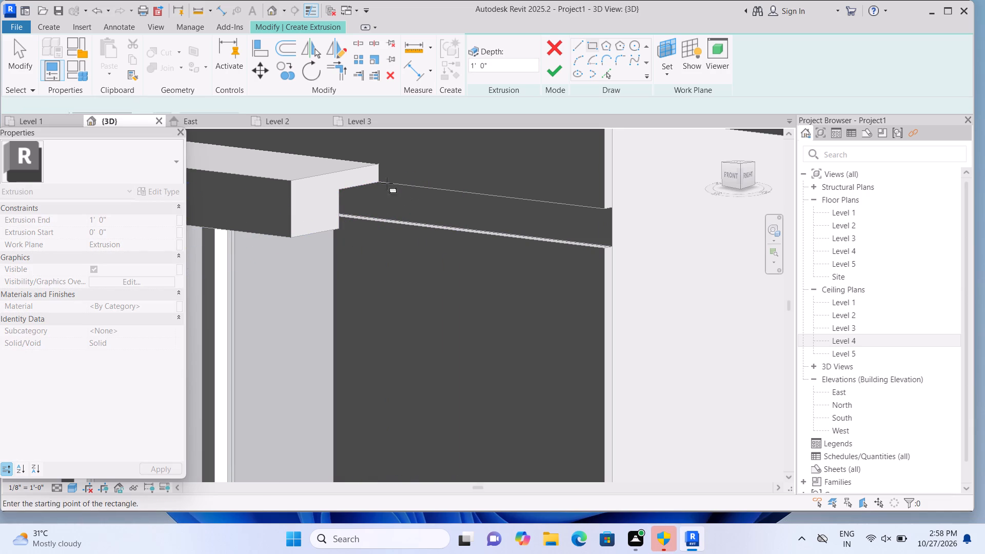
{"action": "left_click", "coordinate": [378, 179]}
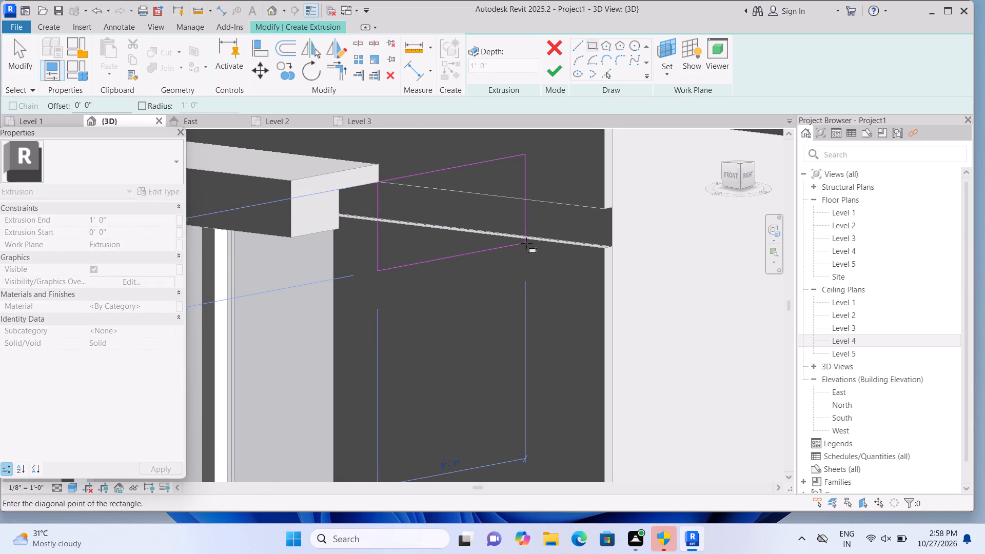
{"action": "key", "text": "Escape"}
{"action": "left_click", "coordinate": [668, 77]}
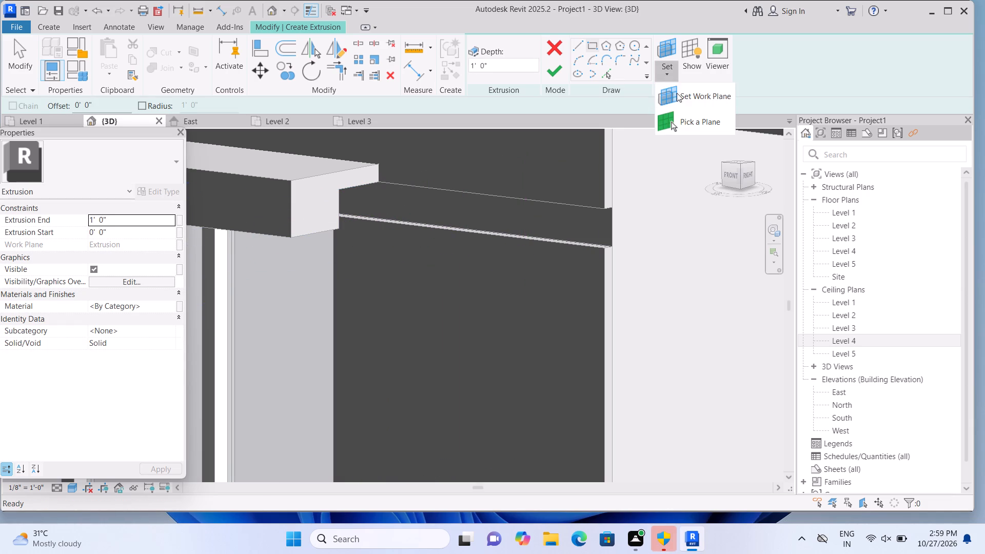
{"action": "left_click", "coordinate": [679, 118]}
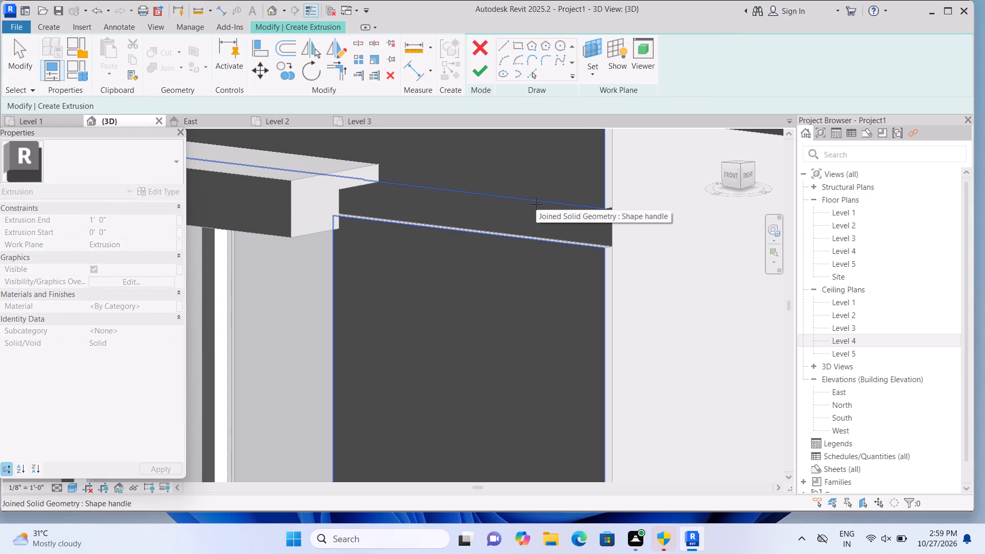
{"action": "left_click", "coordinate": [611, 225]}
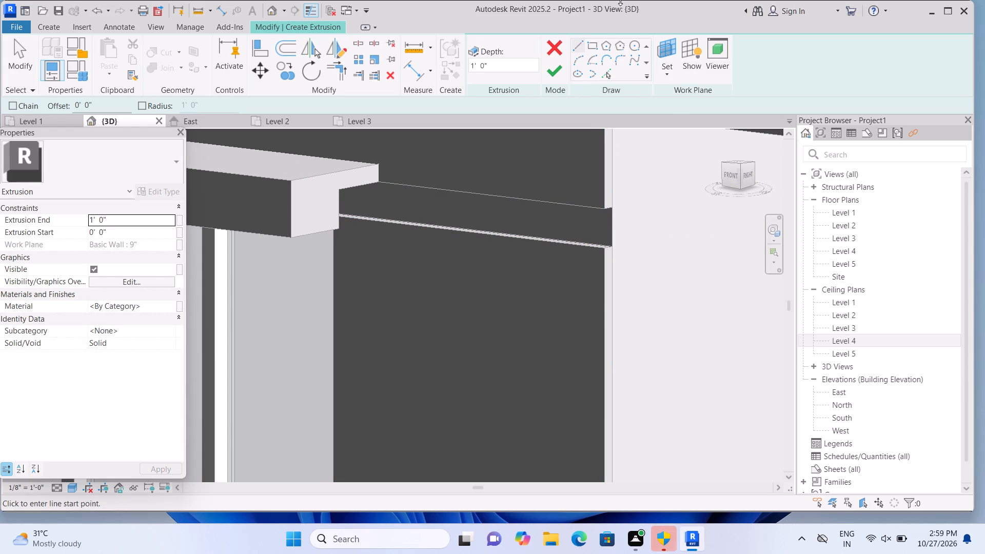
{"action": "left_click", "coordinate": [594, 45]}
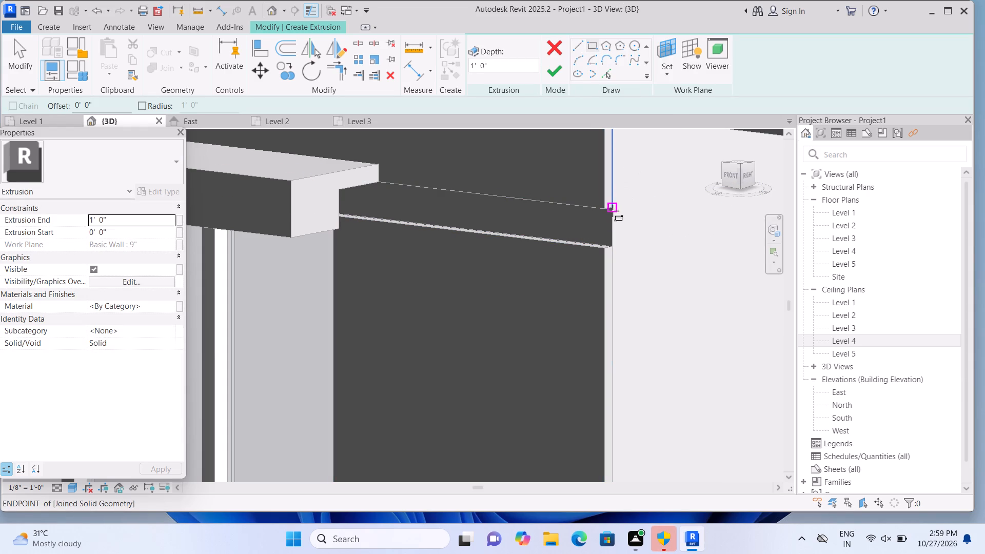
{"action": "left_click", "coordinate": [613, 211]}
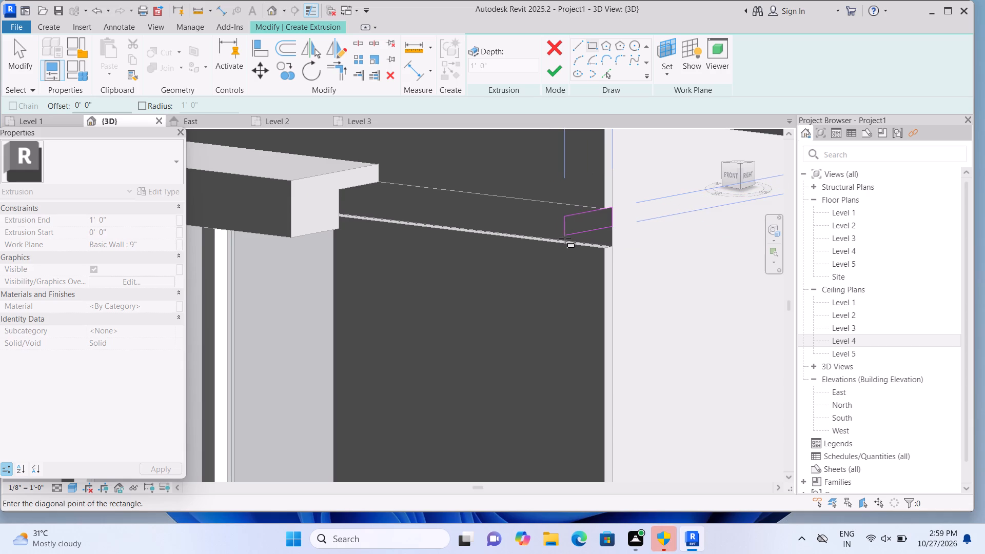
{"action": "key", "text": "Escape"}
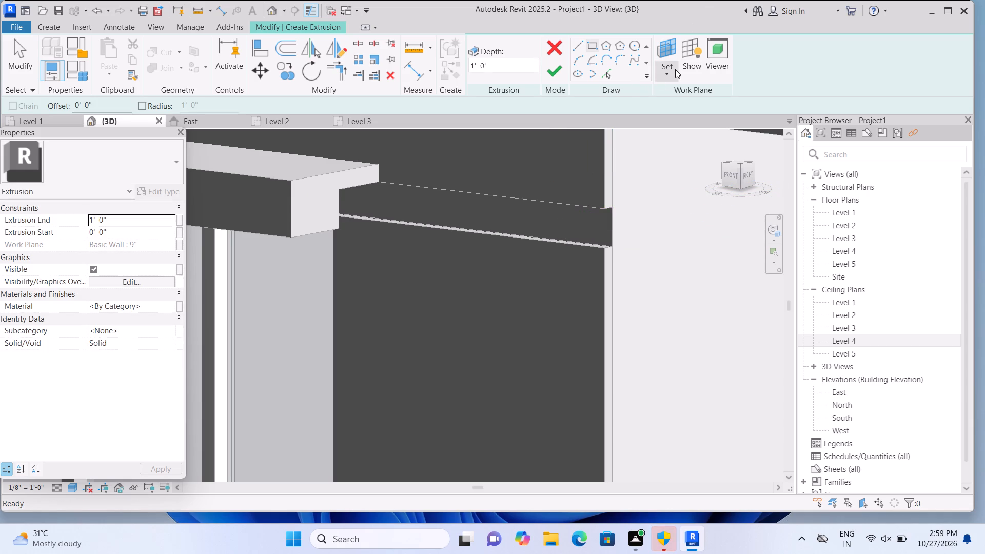
Extrude a rectangle over the narrow gap from the wall corner to the window ledge, using the joined solid's front face as work plane.
{"action": "left_click", "coordinate": [675, 69]}
{"action": "left_click", "coordinate": [679, 126]}
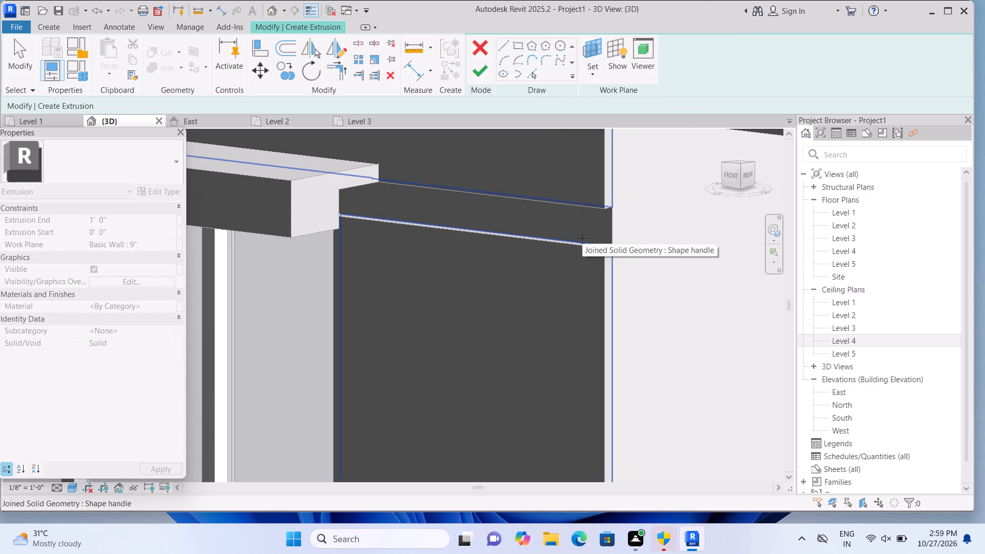
{"action": "left_click", "coordinate": [582, 238]}
{"action": "left_click", "coordinate": [593, 47]}
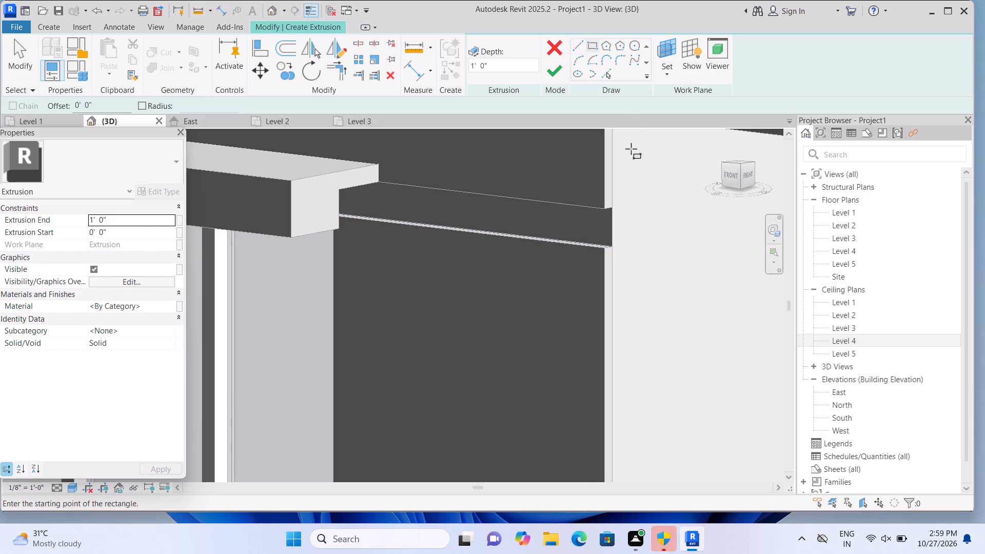
{"action": "left_click", "coordinate": [609, 243]}
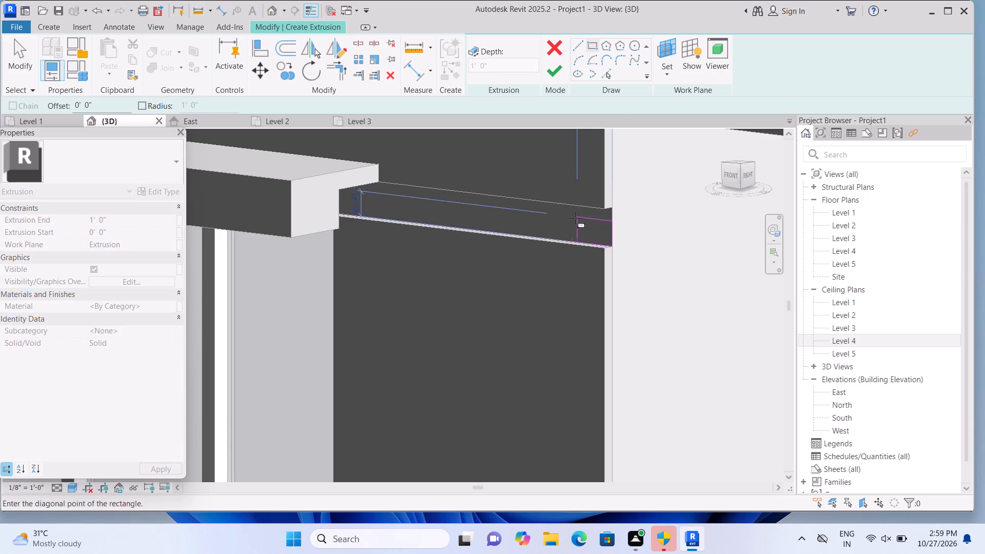
{"action": "scroll", "coordinate": [516, 203], "scroll_direction": "up", "scroll_amount": 2}
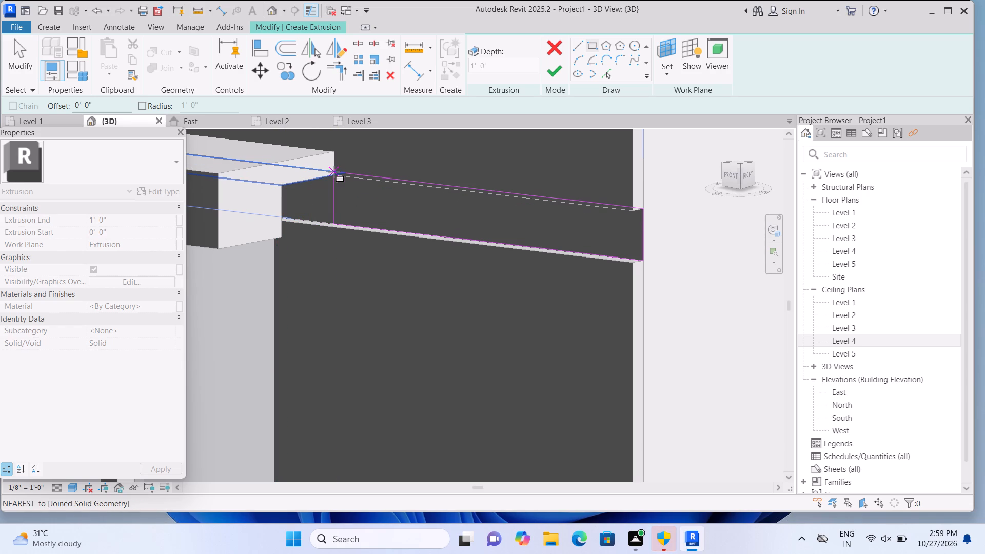
{"action": "scroll", "coordinate": [330, 176], "scroll_direction": "up", "scroll_amount": 6}
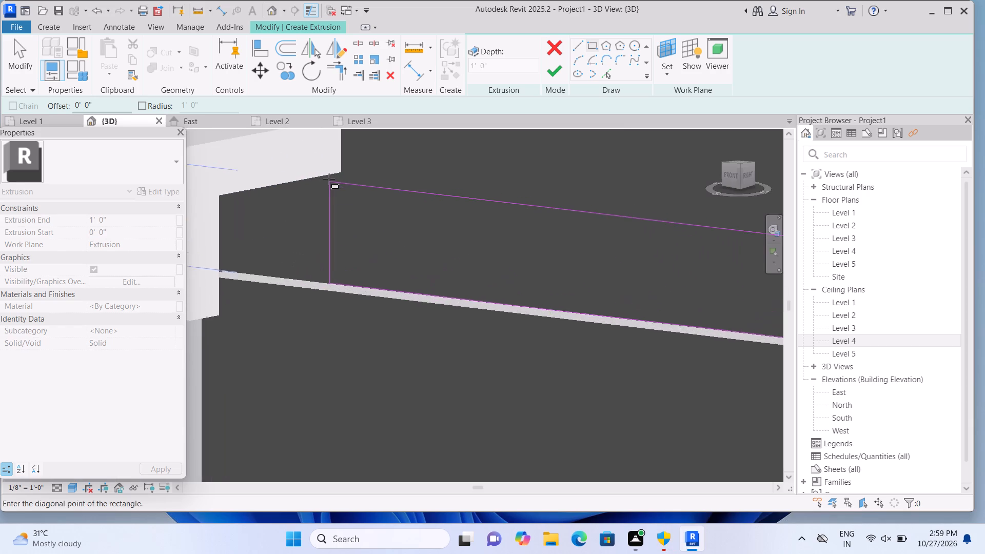
{"action": "scroll", "coordinate": [329, 179], "scroll_direction": "up", "scroll_amount": 4}
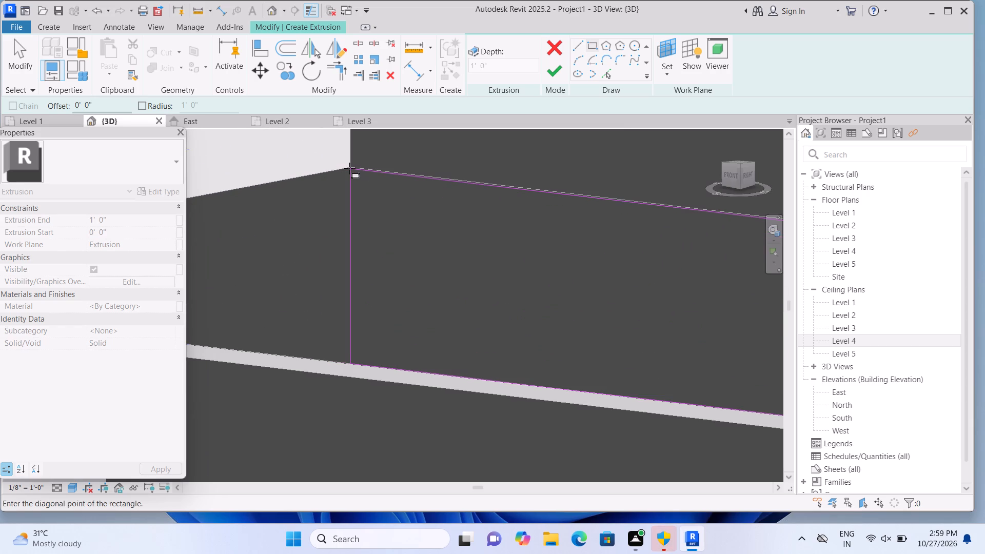
{"action": "left_click", "coordinate": [349, 168]}
{"action": "scroll", "coordinate": [349, 168], "scroll_direction": "down", "scroll_amount": 3}
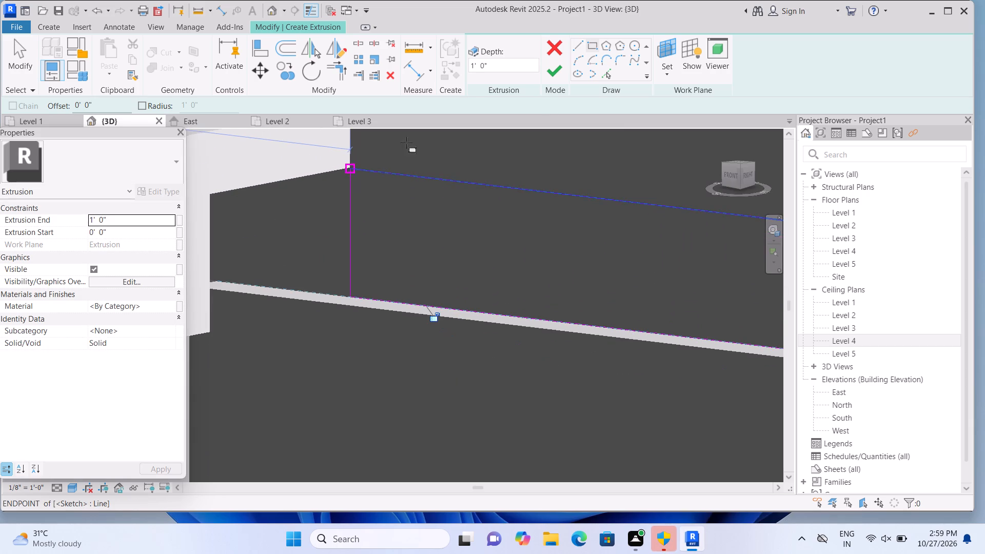
{"action": "left_click", "coordinate": [562, 67]}
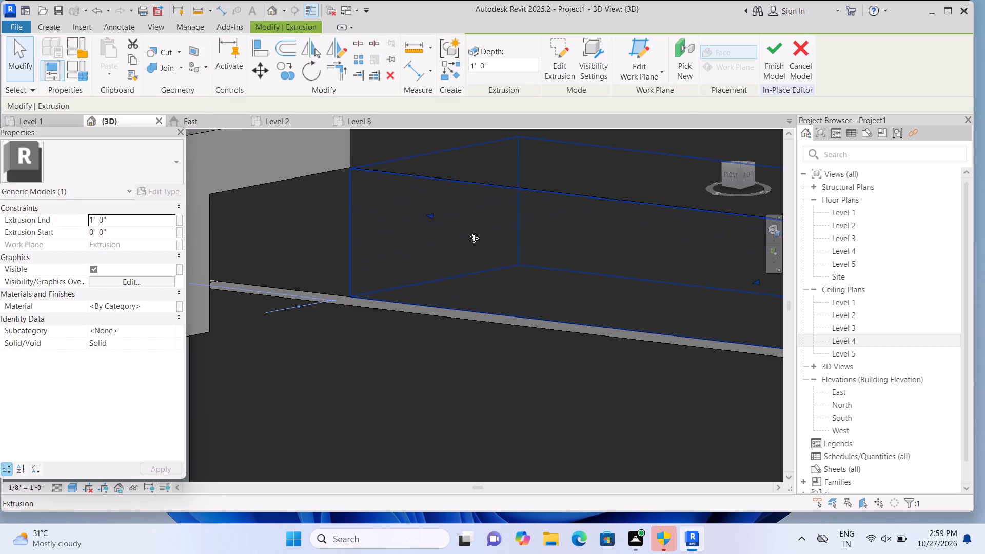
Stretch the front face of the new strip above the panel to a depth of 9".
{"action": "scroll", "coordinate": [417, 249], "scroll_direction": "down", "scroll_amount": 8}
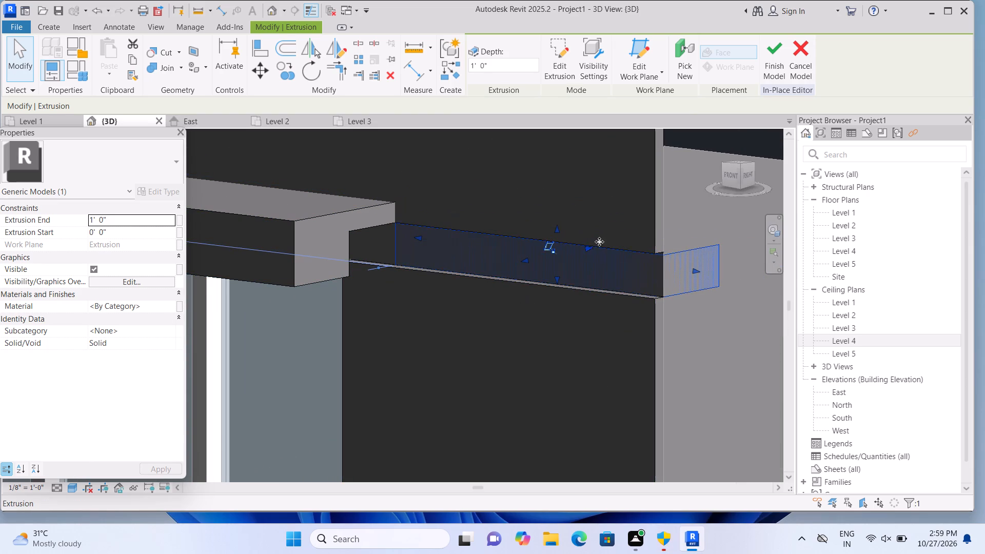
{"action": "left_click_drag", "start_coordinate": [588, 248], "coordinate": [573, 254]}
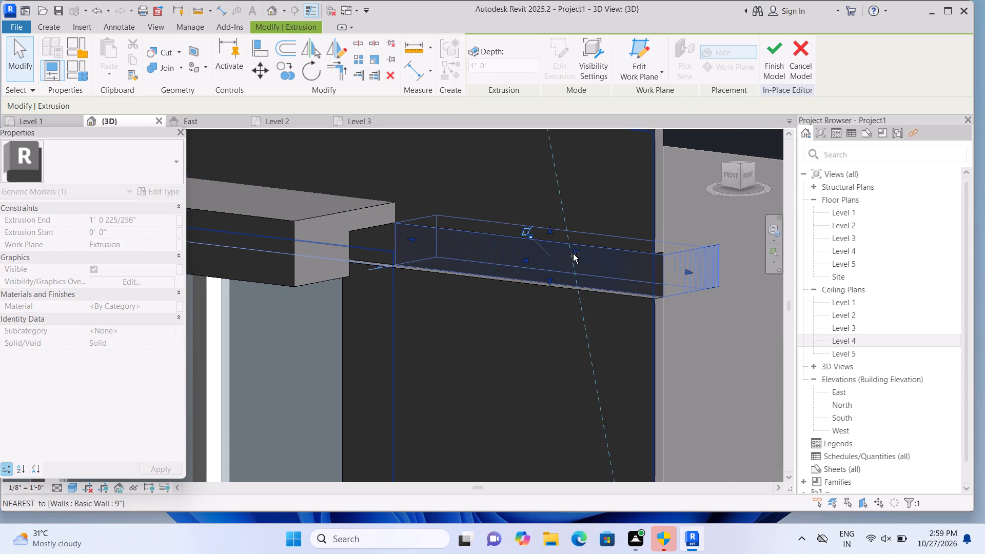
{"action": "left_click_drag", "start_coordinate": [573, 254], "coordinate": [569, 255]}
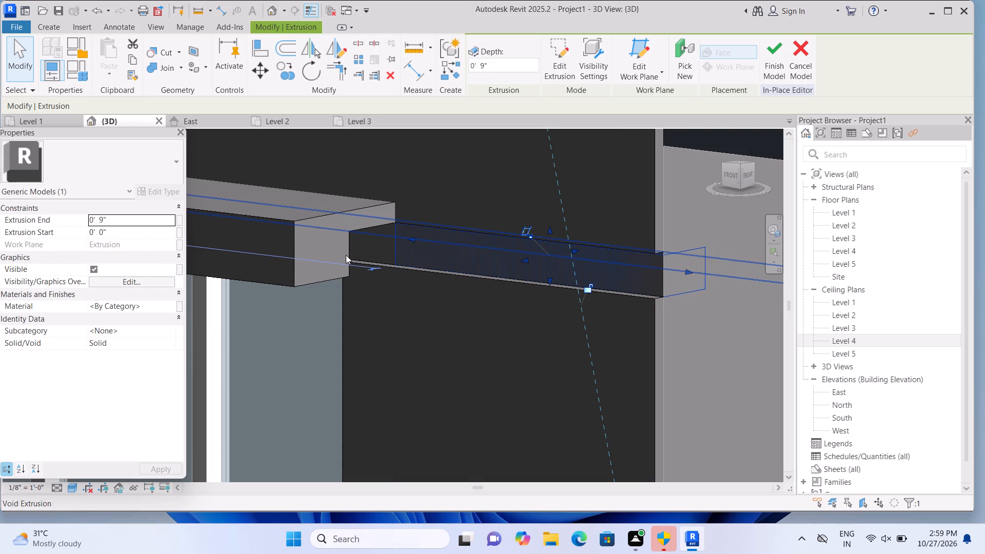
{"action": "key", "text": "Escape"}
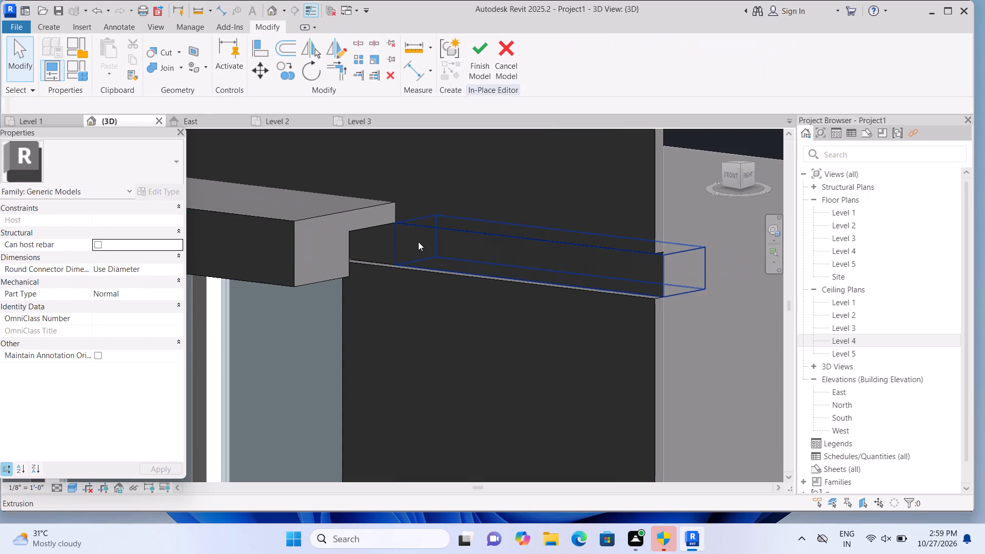
Set the Extrusion End of the new strip above the panel to 2".
{"action": "left_click", "coordinate": [418, 242]}
{"action": "left_click", "coordinate": [157, 220]}
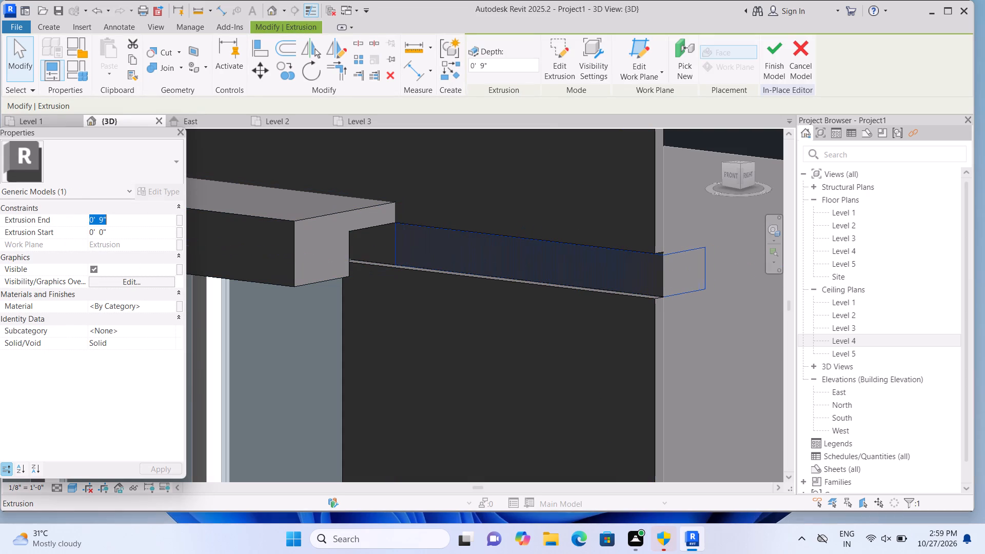
{"action": "key", "text": "BackSpace"}
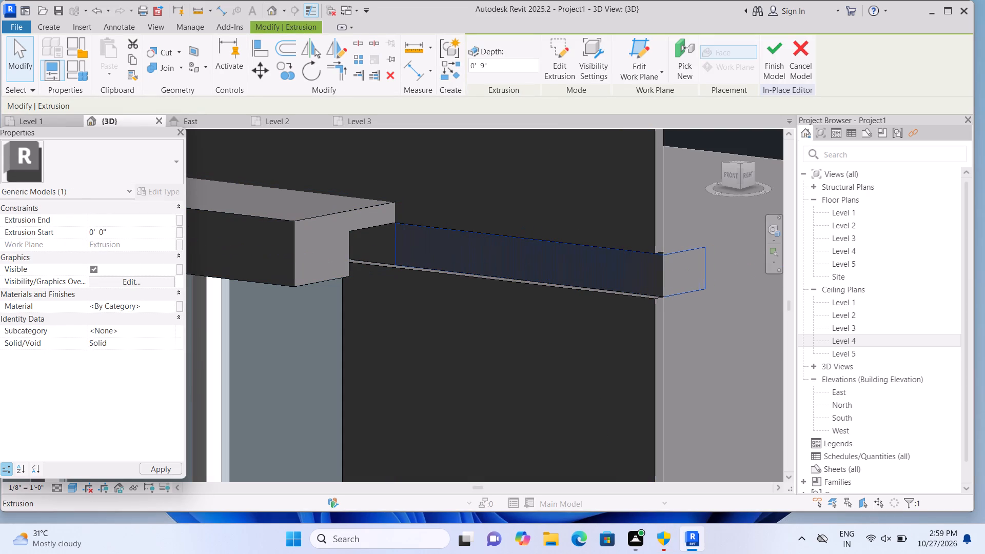
{"action": "type", "text": "2\""}
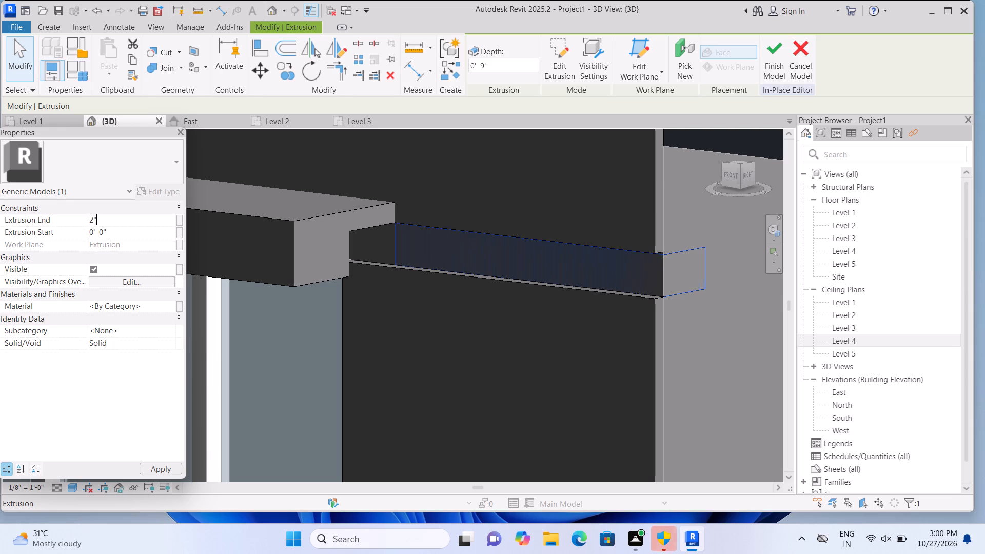
{"action": "key", "text": "Return"}
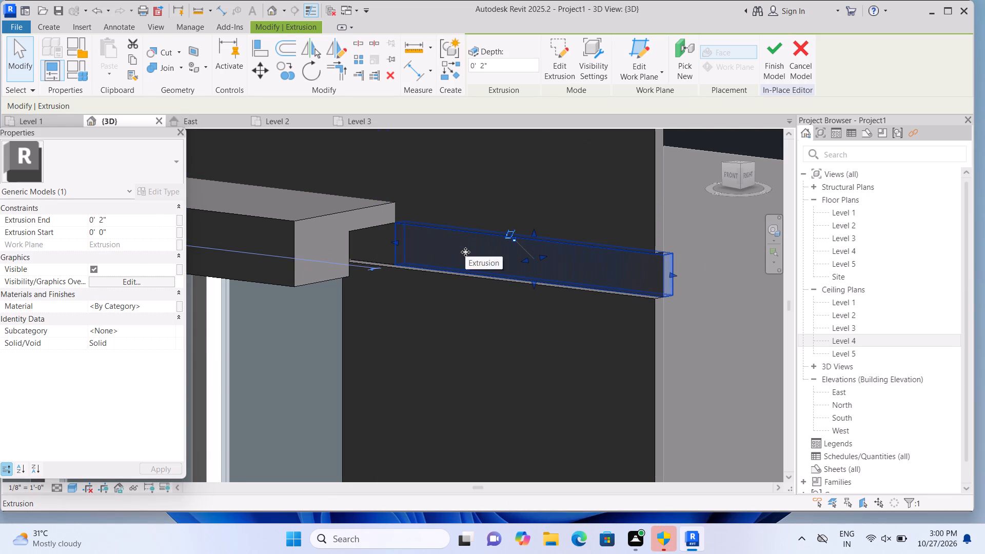
Delete the 2" strip extrusion in the gap between the window ledge and the wall corner.
{"action": "key", "text": "Delete"}
{"action": "scroll", "coordinate": [465, 252], "scroll_direction": "down", "scroll_amount": 1}
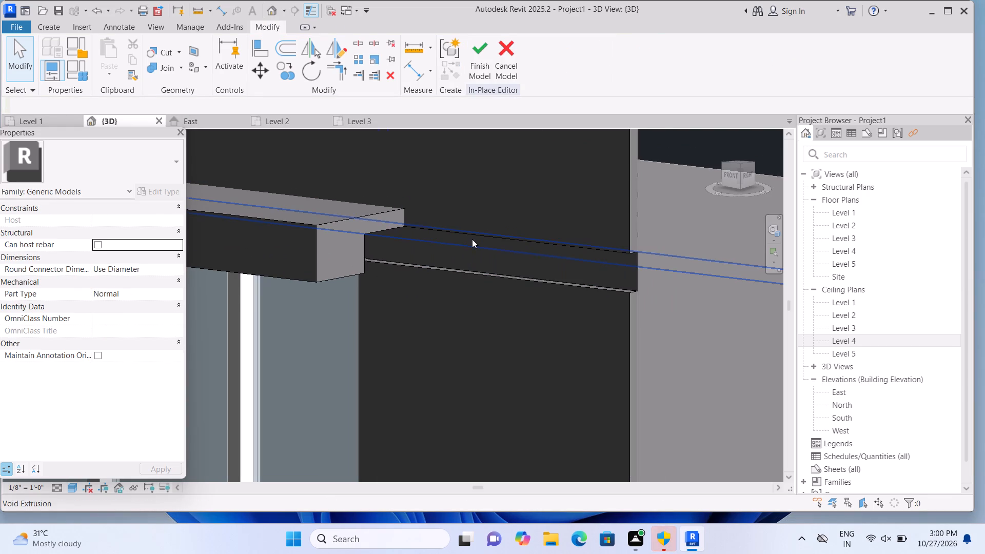
Stretch the top edge of the panel beside the upper window upward to close the gap next to the window ledge.
{"action": "left_click", "coordinate": [471, 281]}
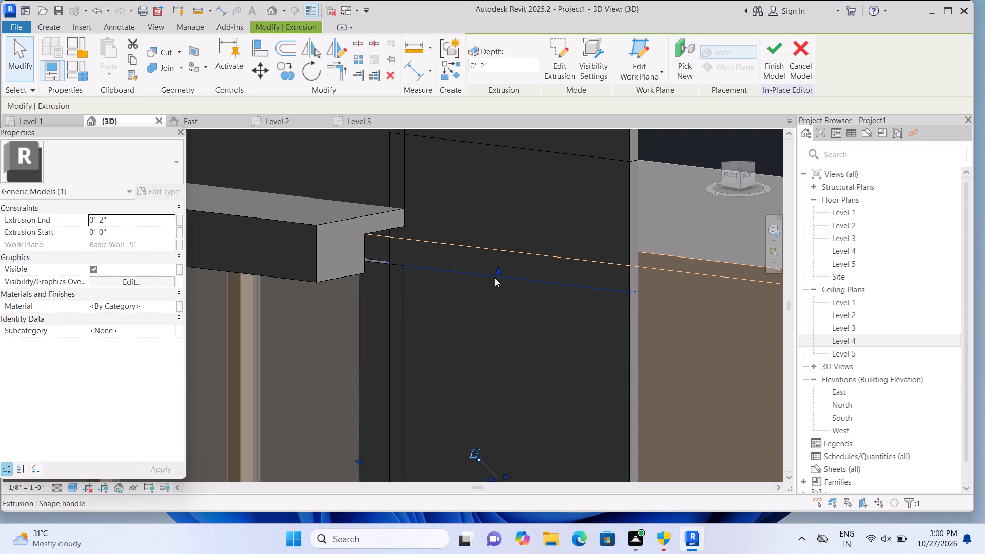
{"action": "left_click_drag", "start_coordinate": [497, 270], "coordinate": [497, 245]}
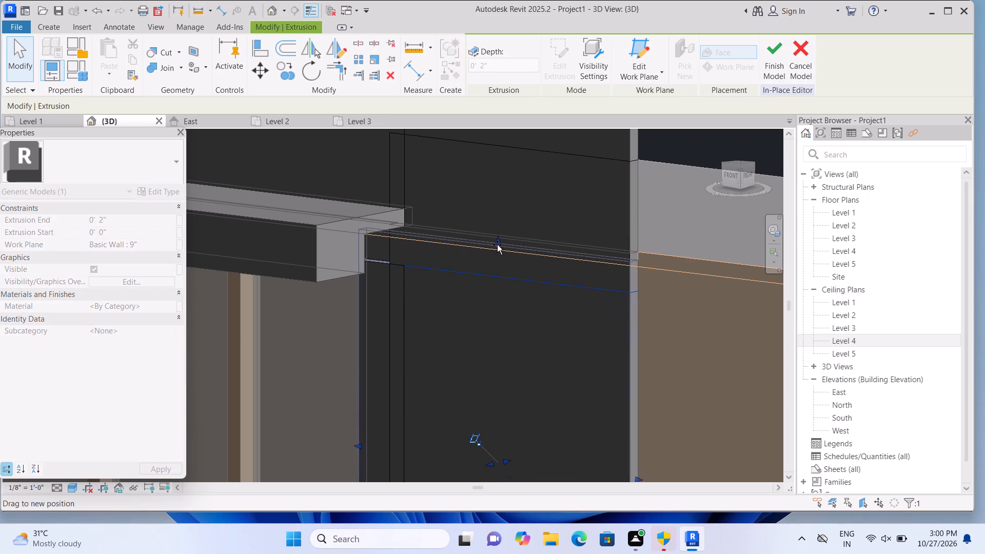
{"action": "left_click_drag", "start_coordinate": [497, 245], "coordinate": [497, 240]}
{"action": "scroll", "coordinate": [497, 245], "scroll_direction": "down", "scroll_amount": 8}
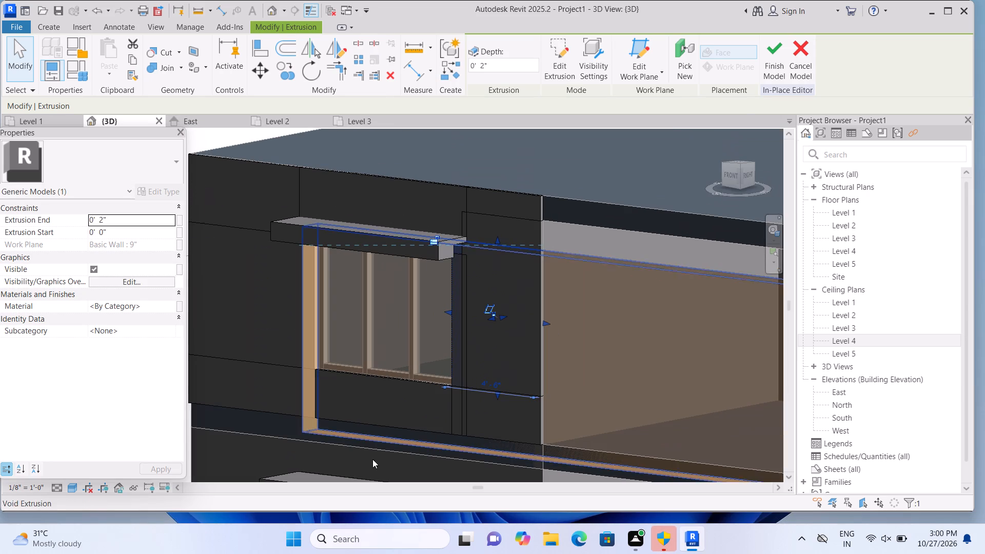
{"action": "key", "text": "Escape"}
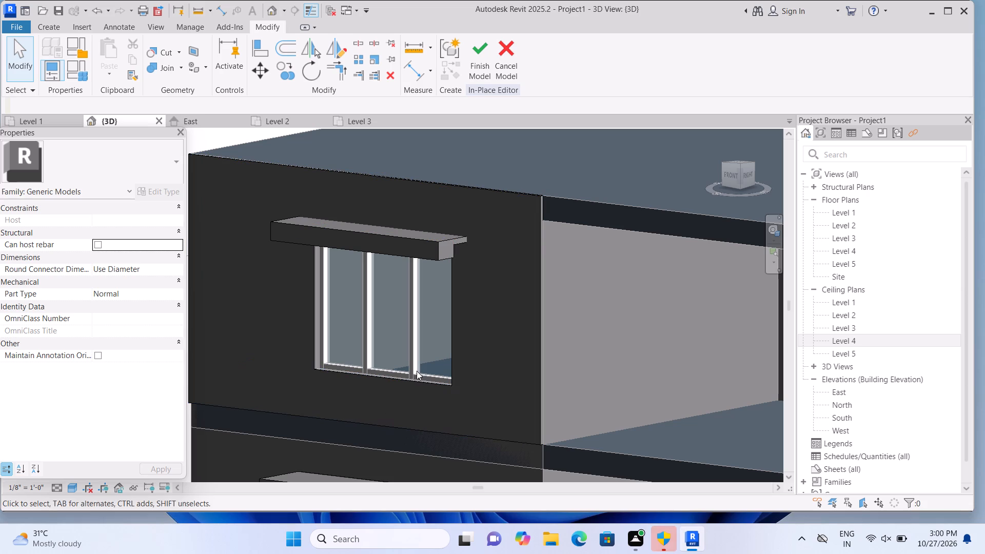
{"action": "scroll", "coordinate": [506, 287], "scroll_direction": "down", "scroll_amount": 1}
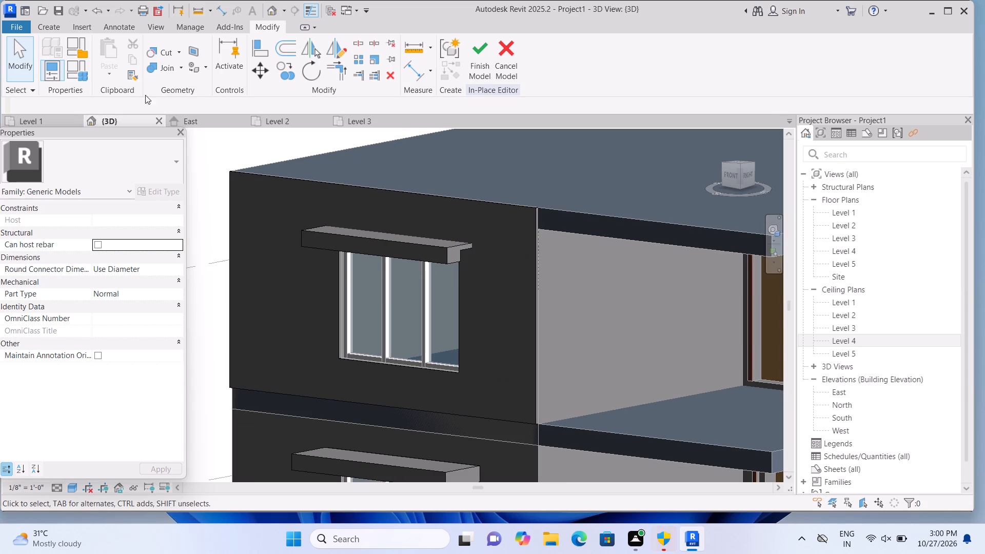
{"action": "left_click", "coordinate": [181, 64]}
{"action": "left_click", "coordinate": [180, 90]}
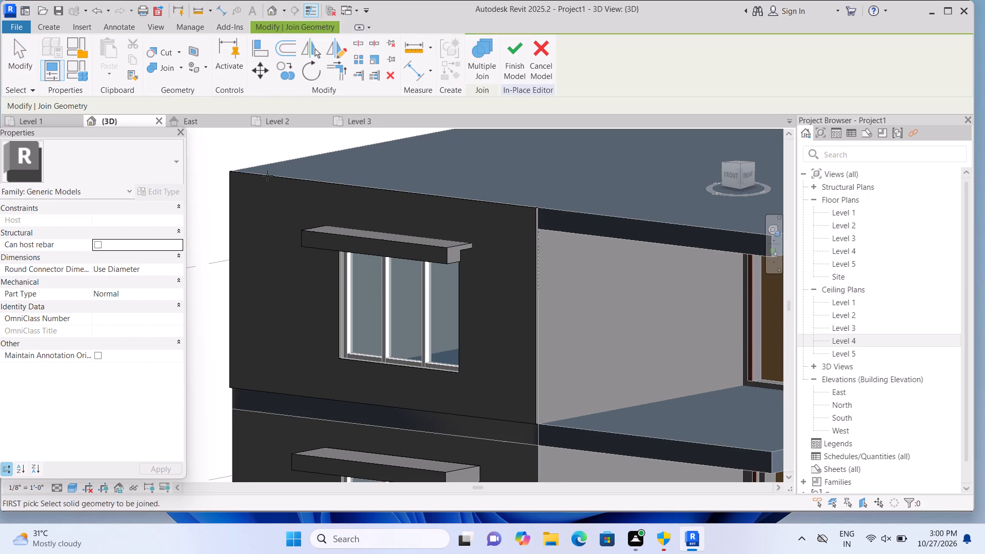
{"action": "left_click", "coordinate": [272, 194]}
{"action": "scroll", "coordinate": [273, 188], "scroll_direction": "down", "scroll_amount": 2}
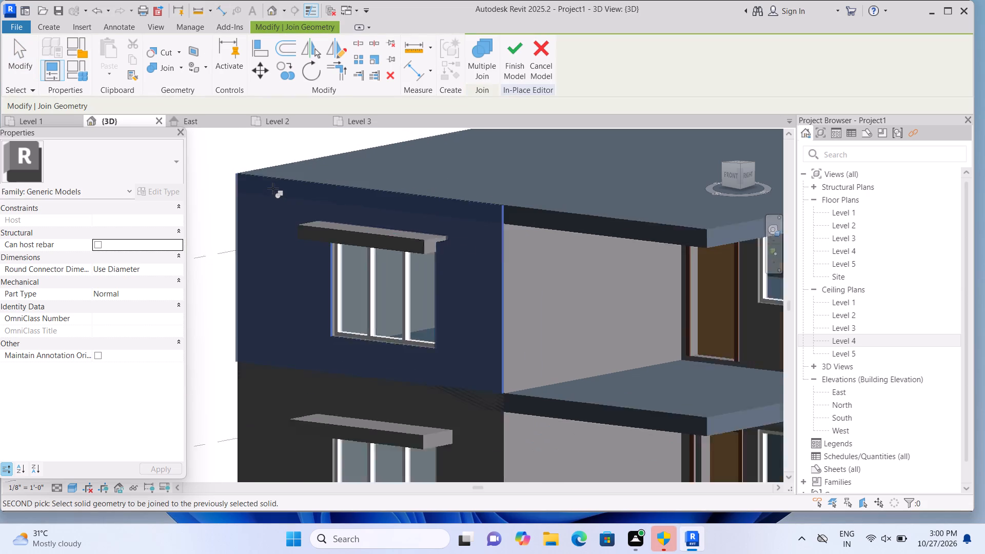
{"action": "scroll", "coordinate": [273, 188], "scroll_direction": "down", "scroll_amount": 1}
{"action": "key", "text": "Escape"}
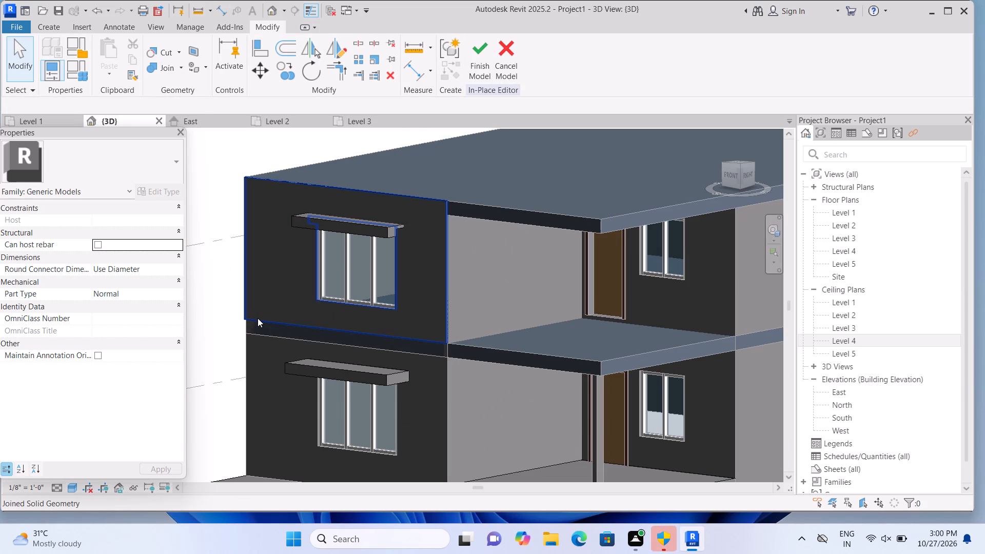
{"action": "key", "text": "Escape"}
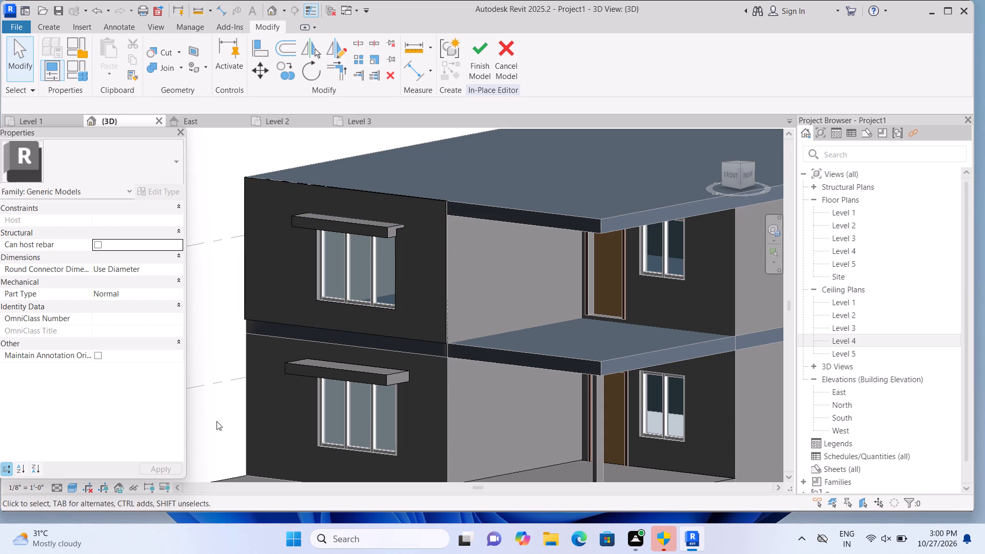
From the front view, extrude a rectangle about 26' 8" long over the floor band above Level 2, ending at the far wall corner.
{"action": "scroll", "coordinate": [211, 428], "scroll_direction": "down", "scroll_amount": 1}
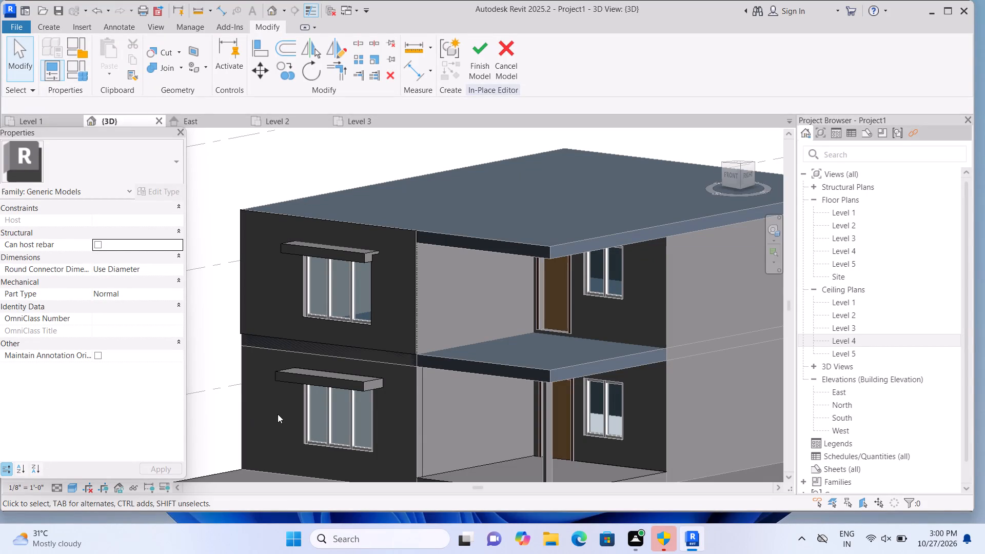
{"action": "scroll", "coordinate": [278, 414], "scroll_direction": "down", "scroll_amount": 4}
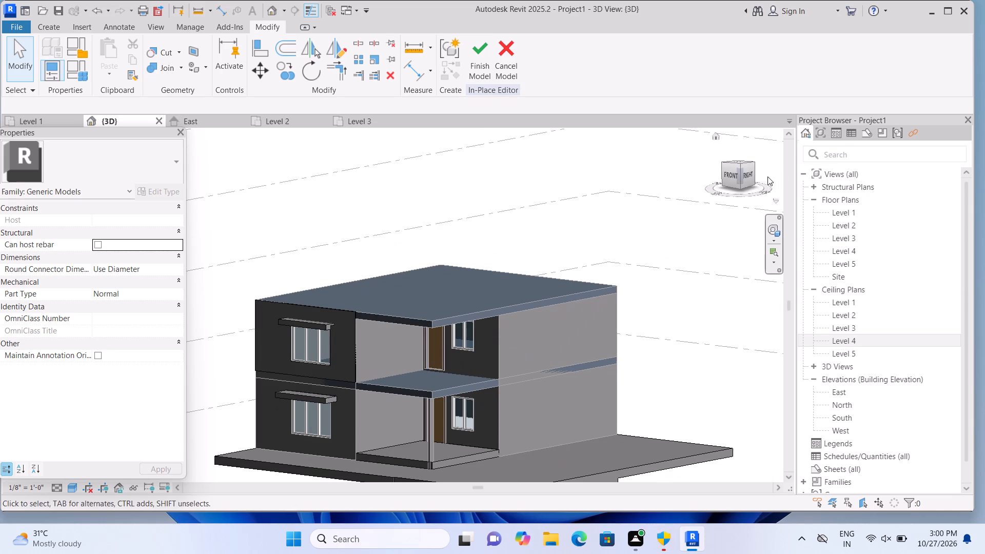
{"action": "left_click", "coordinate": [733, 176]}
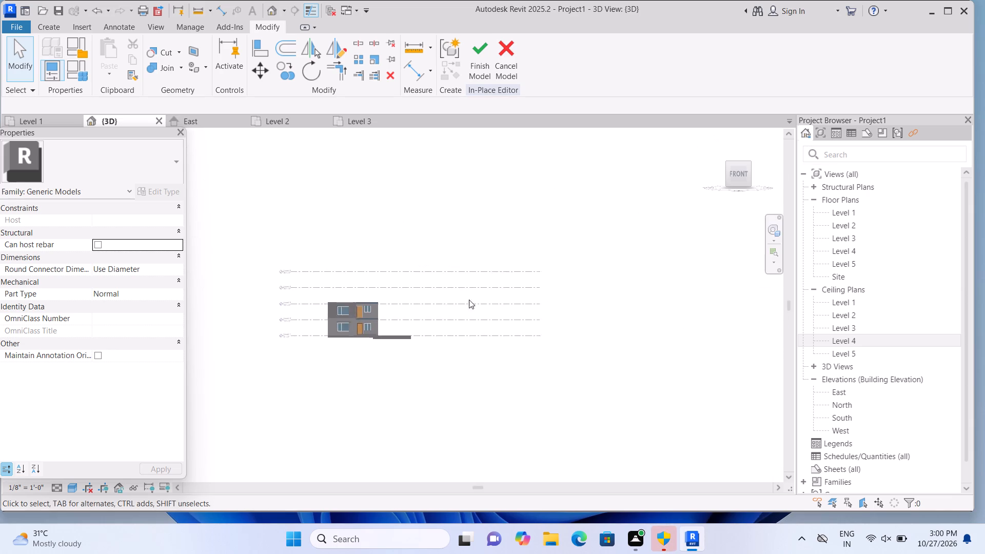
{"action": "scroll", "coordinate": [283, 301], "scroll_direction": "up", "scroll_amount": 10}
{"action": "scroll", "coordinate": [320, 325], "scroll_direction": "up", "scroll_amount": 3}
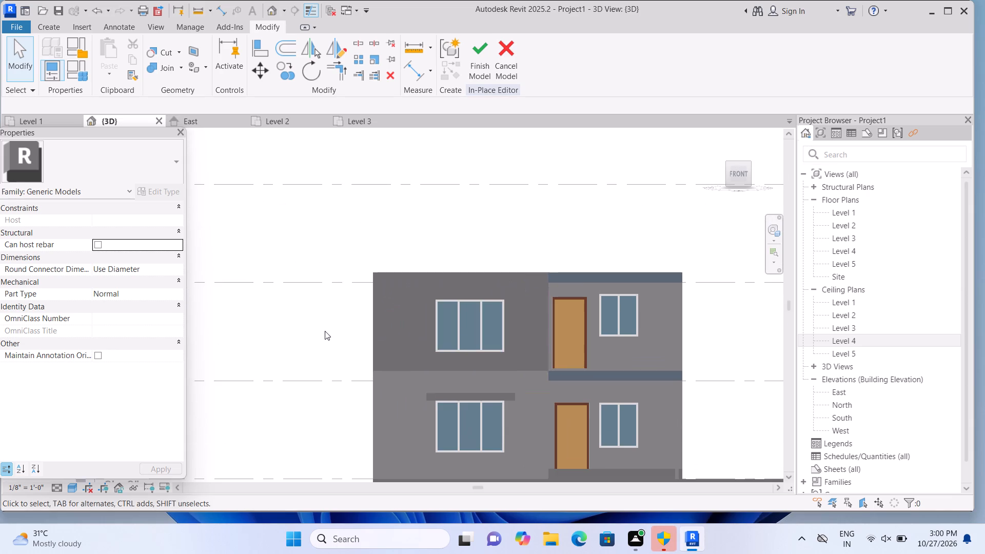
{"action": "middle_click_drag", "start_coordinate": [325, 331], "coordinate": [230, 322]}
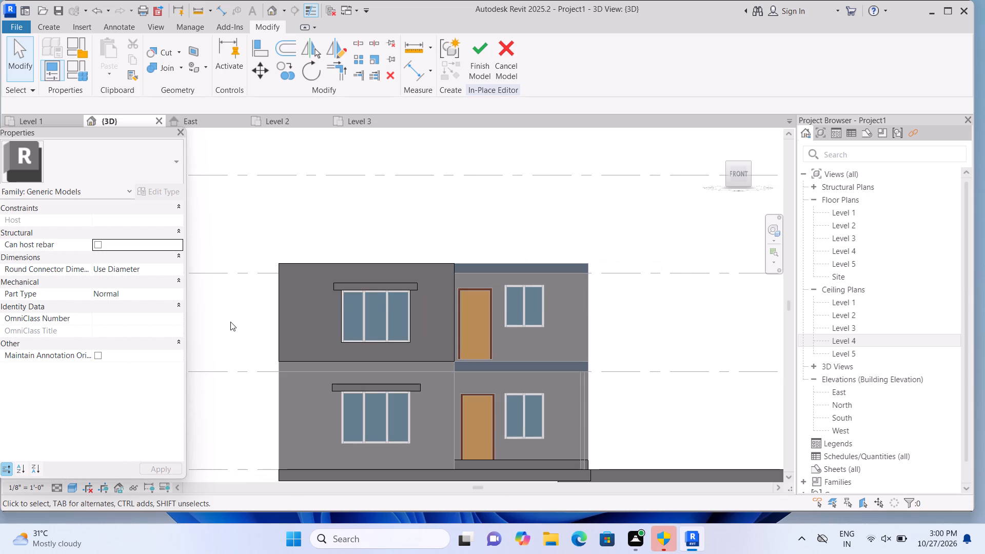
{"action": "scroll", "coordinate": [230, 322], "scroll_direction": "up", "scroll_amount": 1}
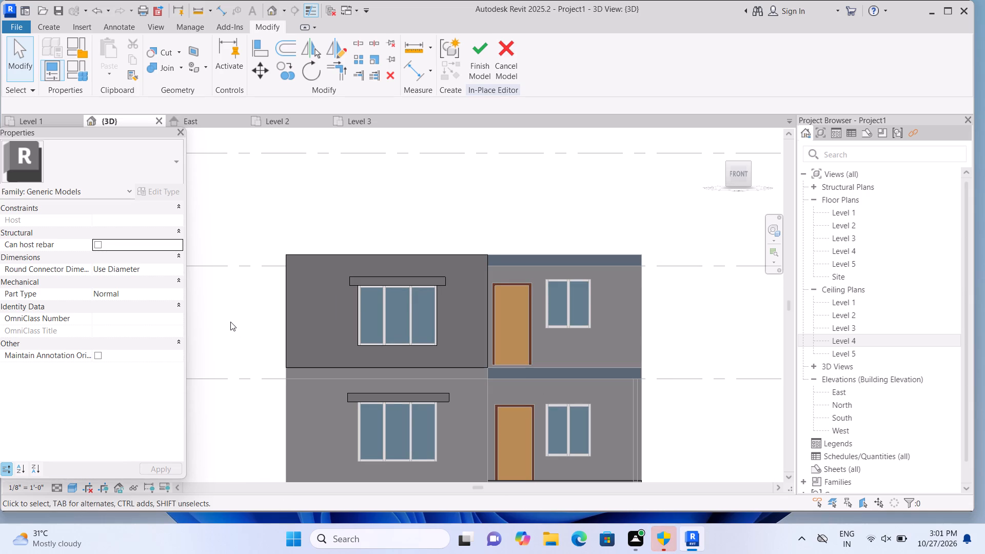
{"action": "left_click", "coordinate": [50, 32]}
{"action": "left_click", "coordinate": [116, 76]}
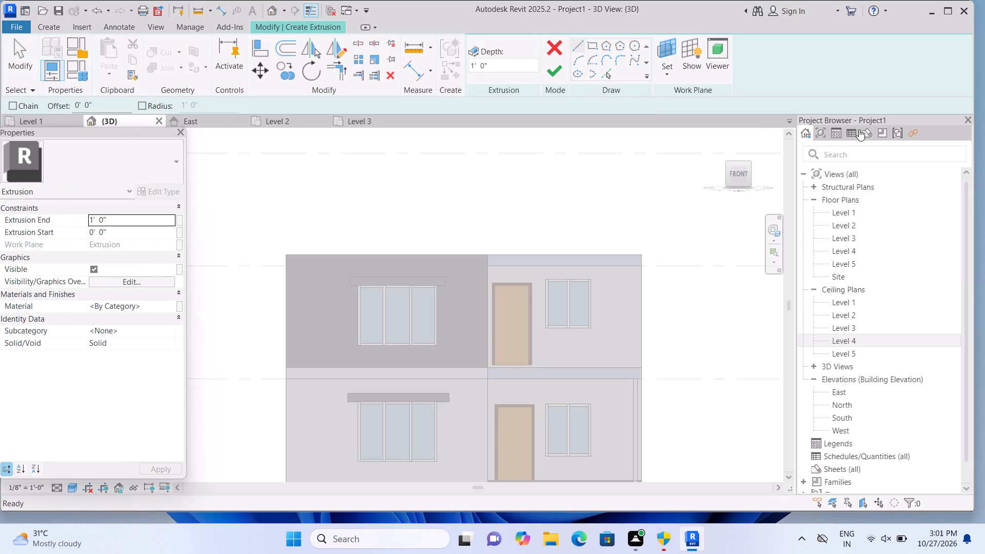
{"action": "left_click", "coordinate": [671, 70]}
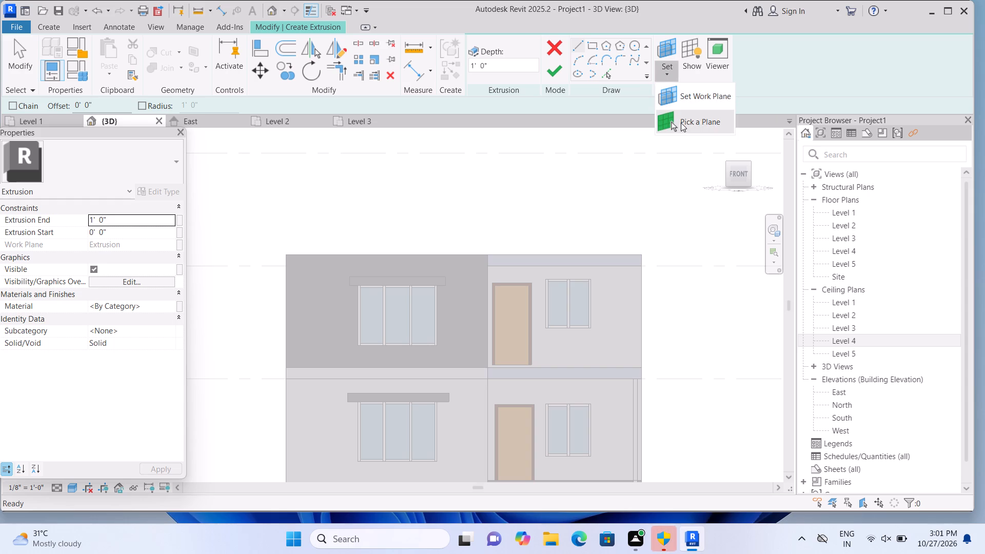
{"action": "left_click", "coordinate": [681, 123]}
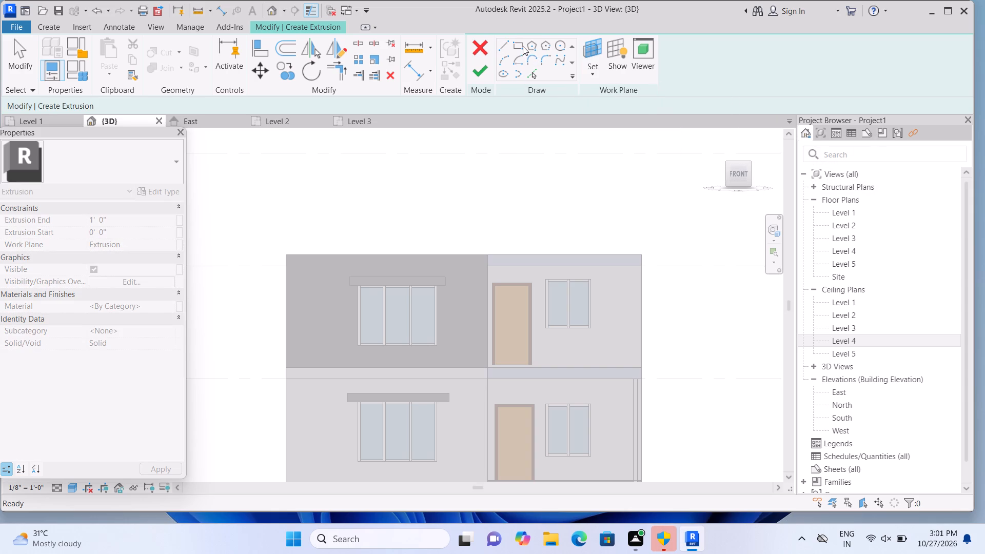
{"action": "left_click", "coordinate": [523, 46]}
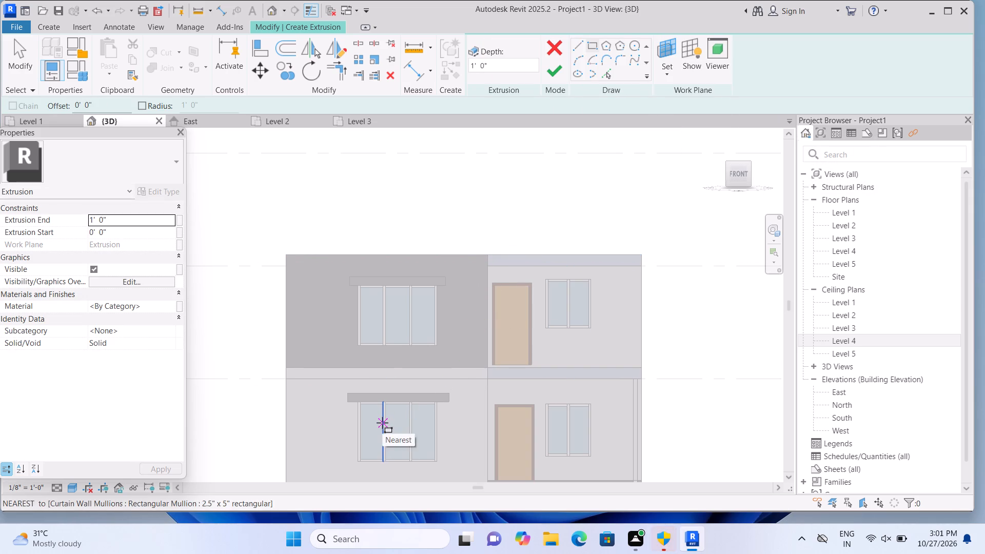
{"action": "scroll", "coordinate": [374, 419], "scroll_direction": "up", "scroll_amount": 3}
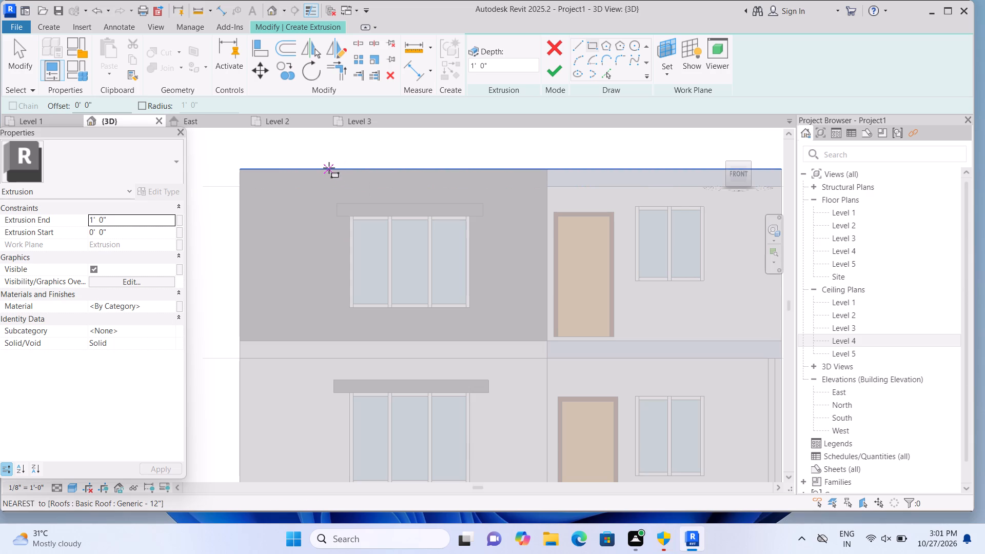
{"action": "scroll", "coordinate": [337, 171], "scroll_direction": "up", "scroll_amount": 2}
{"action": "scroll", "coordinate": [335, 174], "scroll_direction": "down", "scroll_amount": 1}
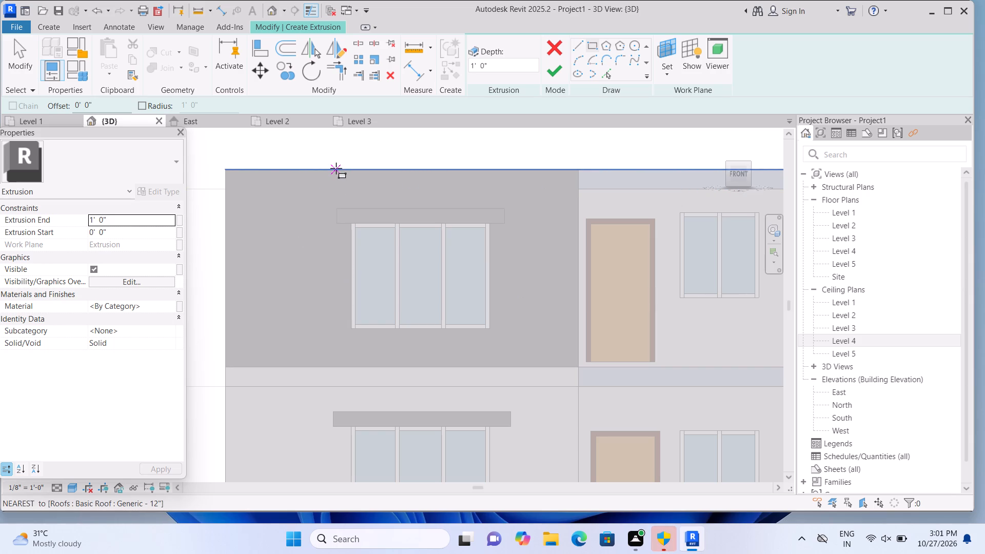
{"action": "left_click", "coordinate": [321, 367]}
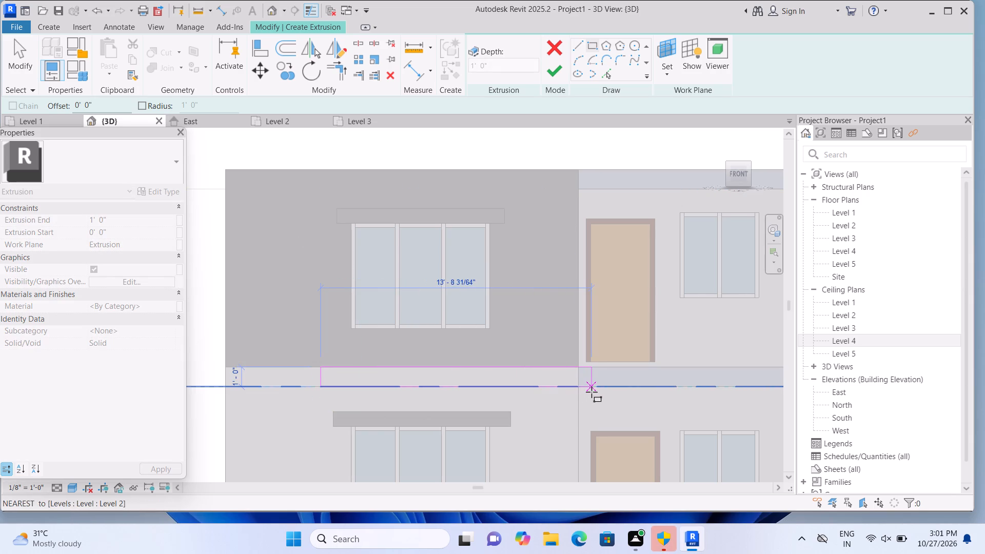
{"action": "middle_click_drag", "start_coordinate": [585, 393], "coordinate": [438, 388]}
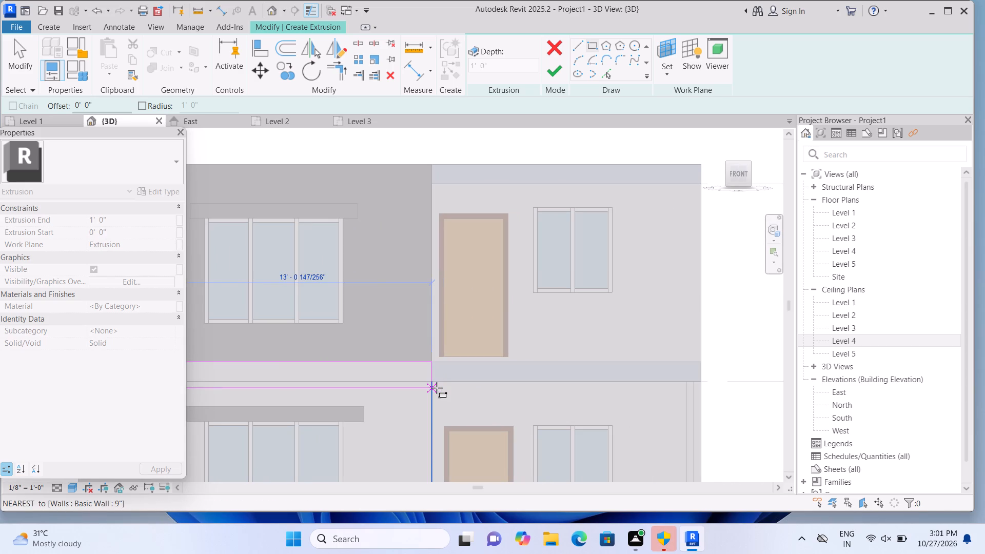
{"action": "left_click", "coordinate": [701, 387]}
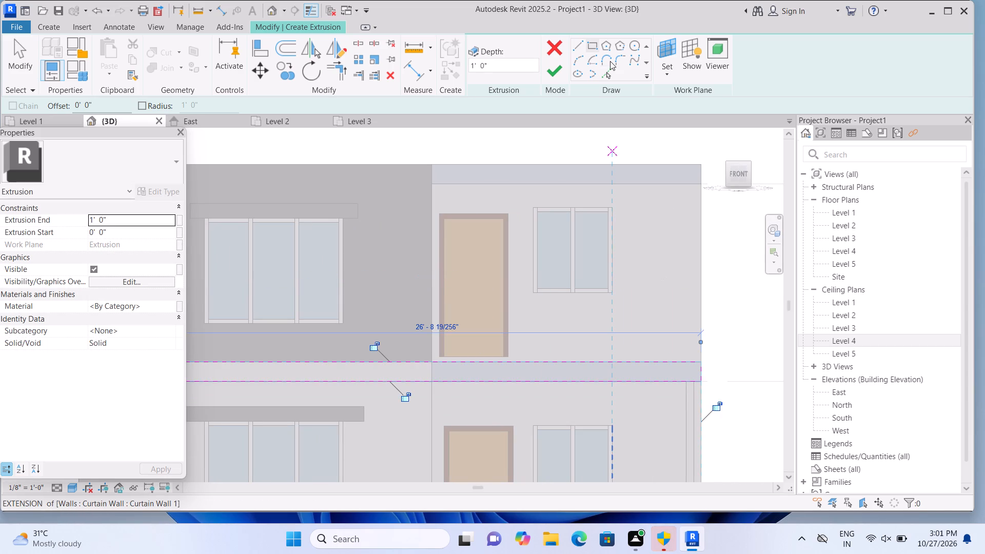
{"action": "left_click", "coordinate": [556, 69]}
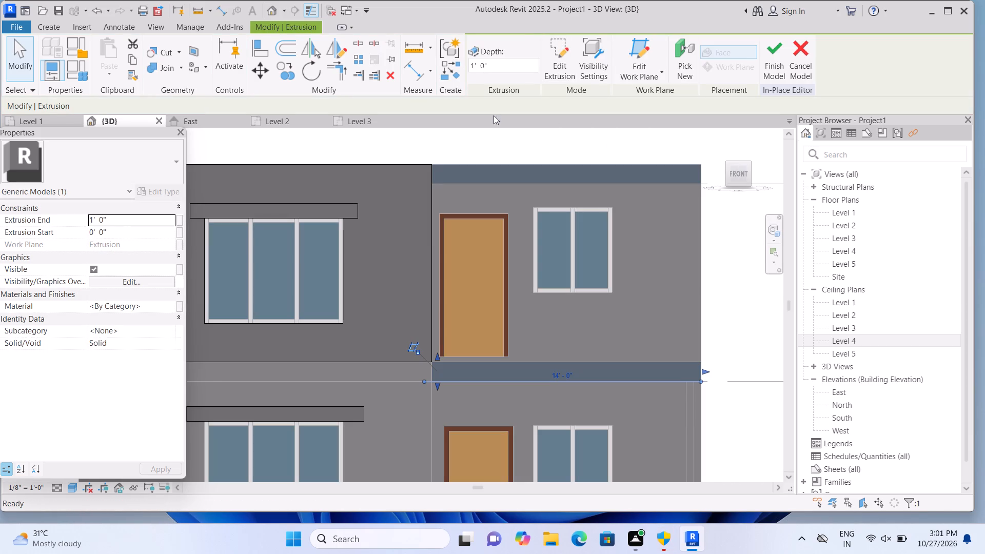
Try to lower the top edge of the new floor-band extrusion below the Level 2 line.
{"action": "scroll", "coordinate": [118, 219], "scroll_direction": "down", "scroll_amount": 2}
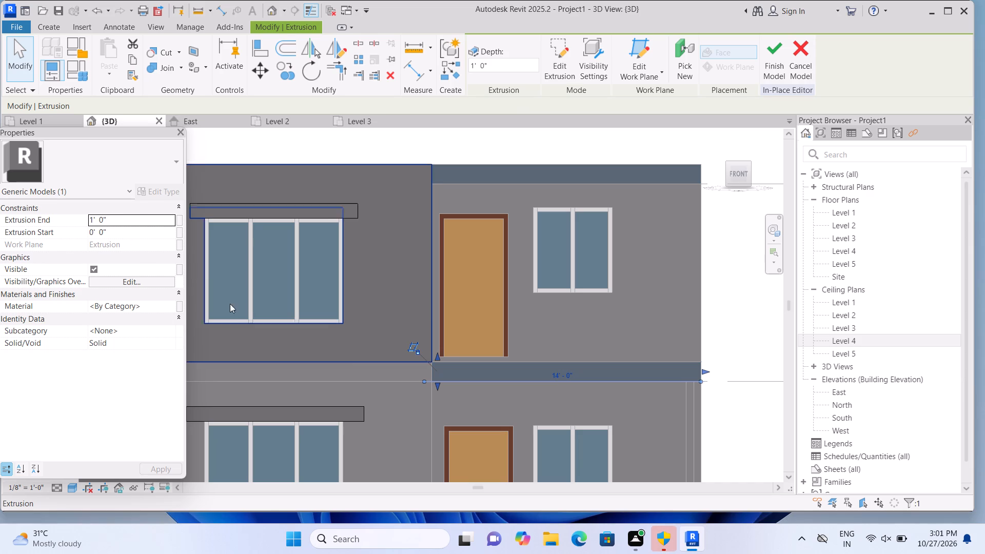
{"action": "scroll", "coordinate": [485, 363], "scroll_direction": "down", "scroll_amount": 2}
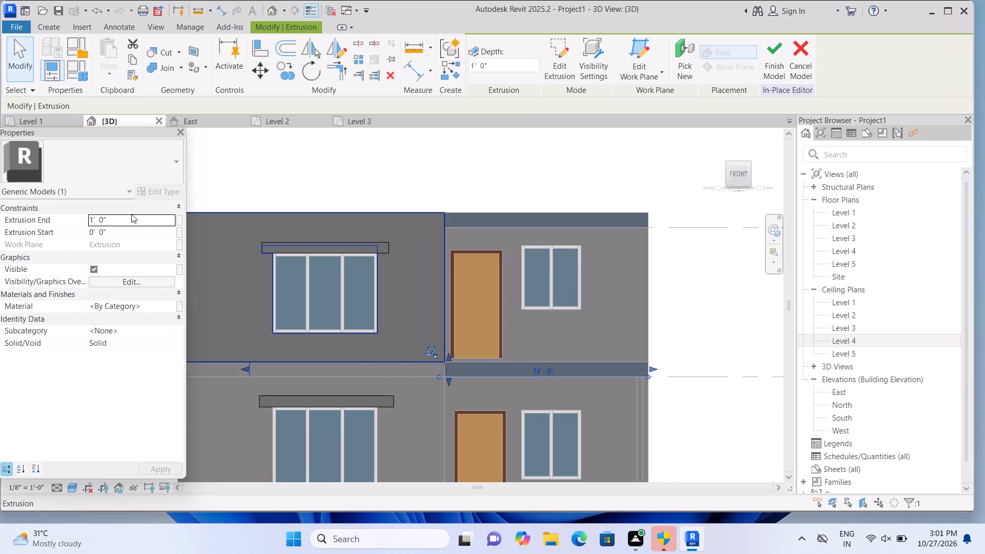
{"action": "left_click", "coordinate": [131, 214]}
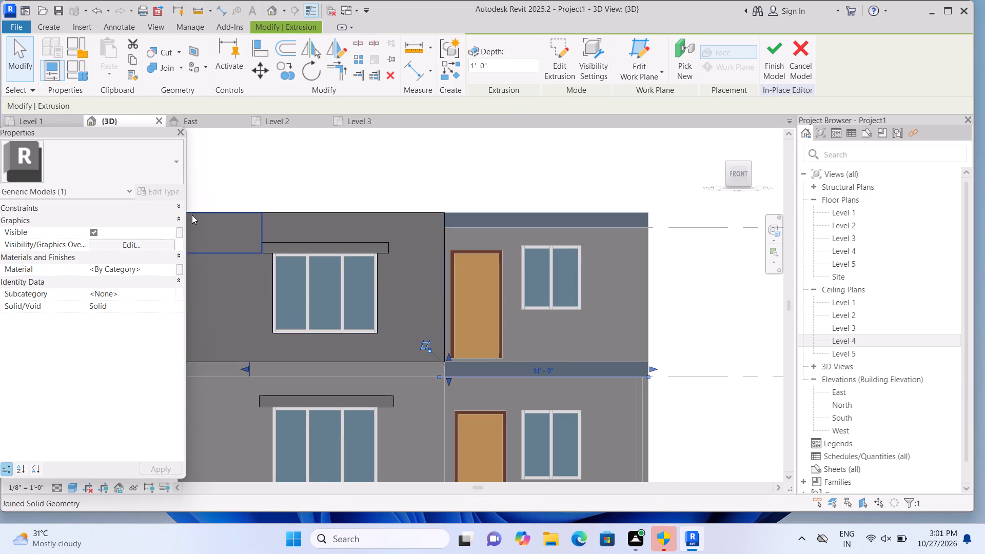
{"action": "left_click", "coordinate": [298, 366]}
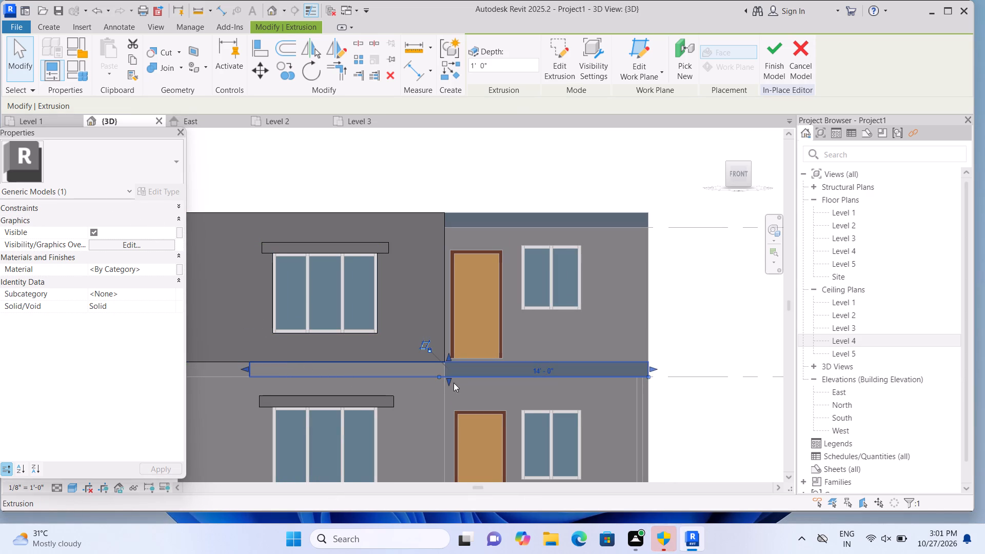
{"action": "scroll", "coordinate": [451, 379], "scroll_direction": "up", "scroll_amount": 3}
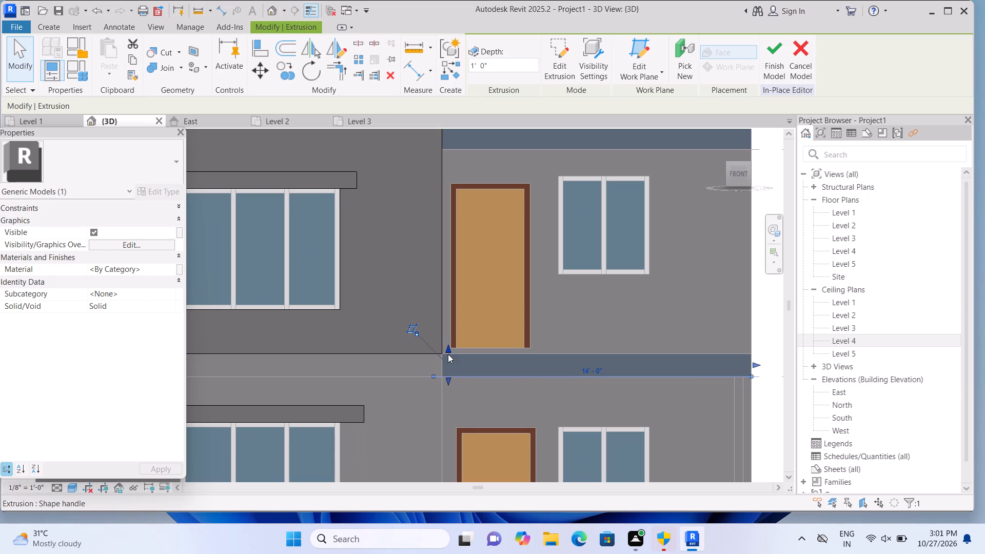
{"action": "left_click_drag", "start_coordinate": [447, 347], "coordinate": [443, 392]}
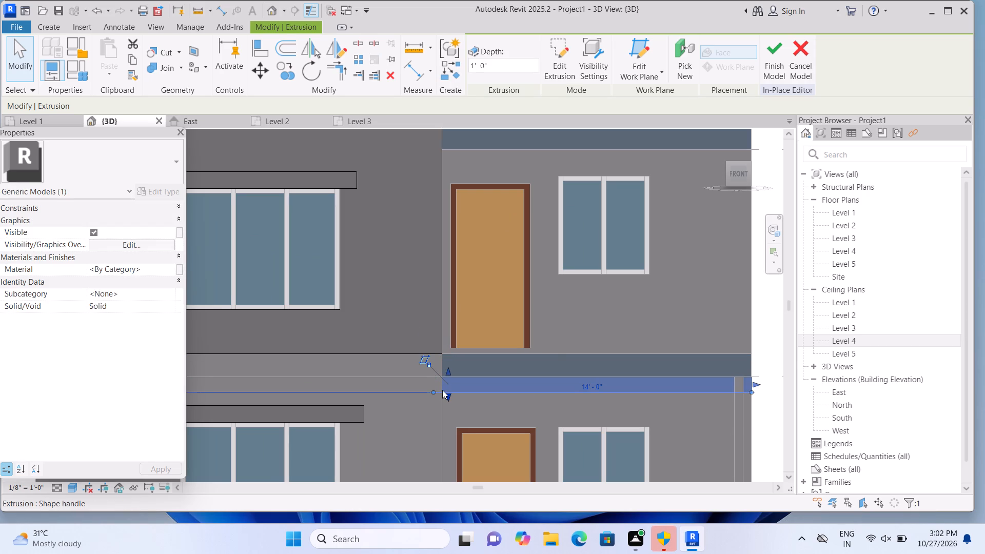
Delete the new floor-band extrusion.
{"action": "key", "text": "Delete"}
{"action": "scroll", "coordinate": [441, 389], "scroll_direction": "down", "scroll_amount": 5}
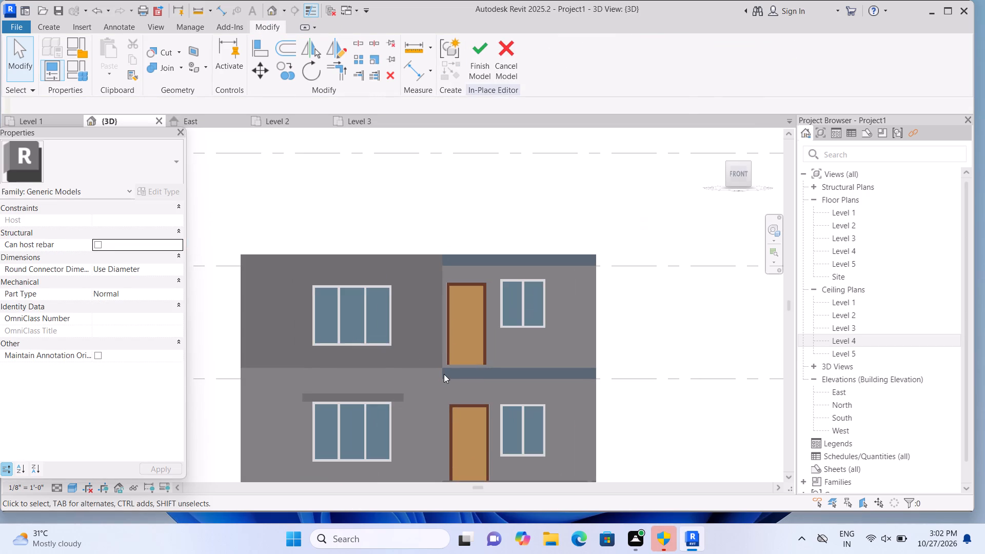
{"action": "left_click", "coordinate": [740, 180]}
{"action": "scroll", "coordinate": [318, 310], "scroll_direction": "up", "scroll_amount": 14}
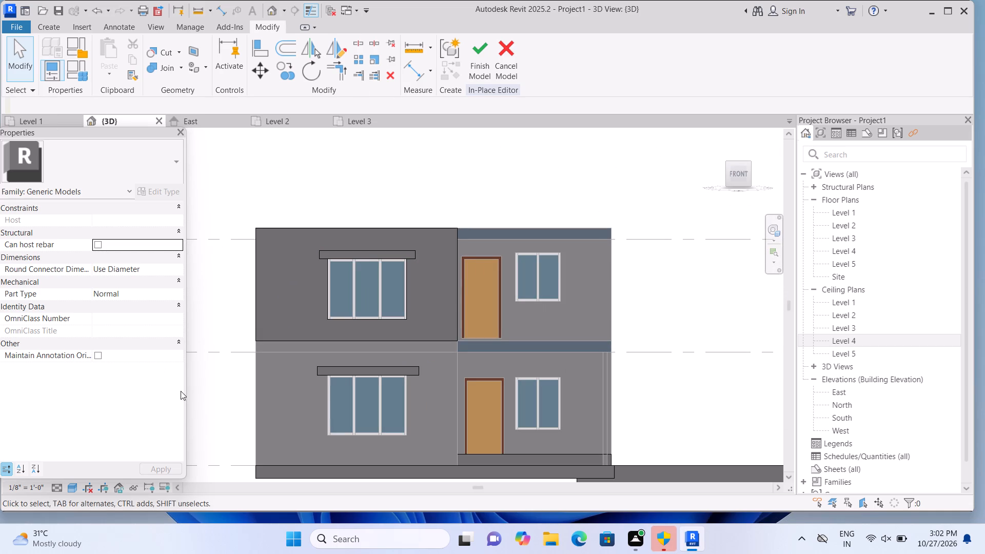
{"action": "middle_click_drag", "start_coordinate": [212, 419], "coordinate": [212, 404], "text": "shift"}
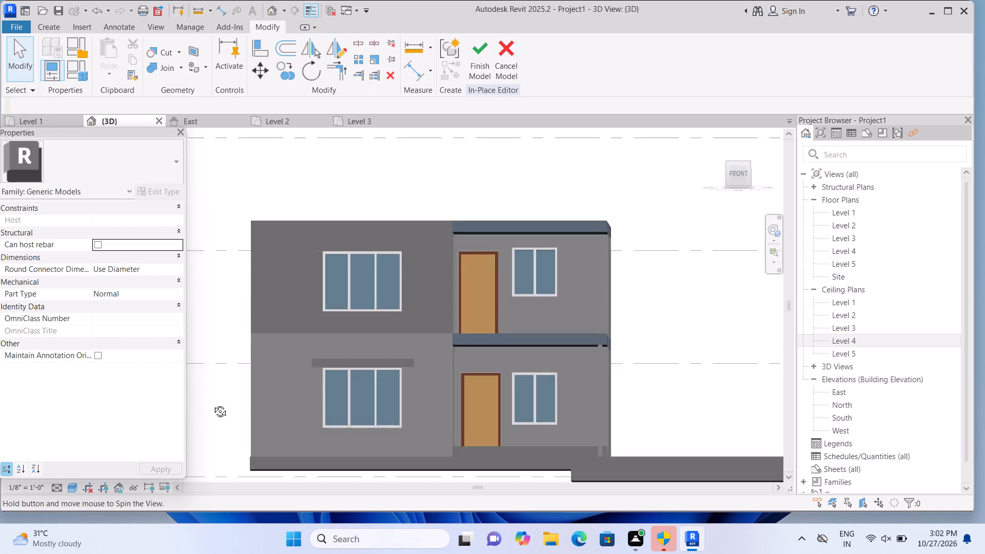
On the front face of the 12" slab between storeys, extrude a 1' high band about 27' 4" long, 1' deep, ending at the porch-side corner.
{"action": "middle_click_drag", "start_coordinate": [212, 404], "coordinate": [210, 395], "text": "shift"}
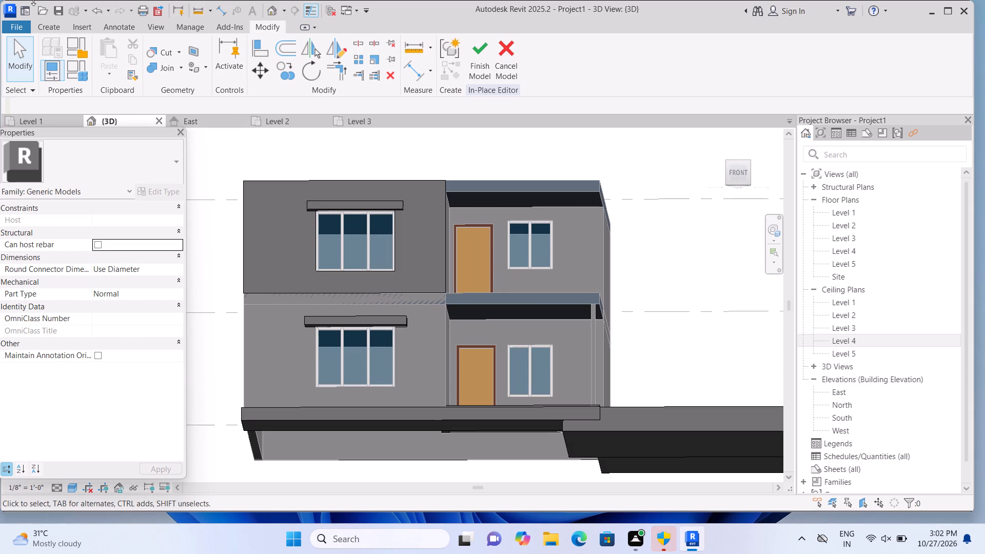
{"action": "left_click", "coordinate": [55, 33]}
{"action": "left_click", "coordinate": [117, 67]}
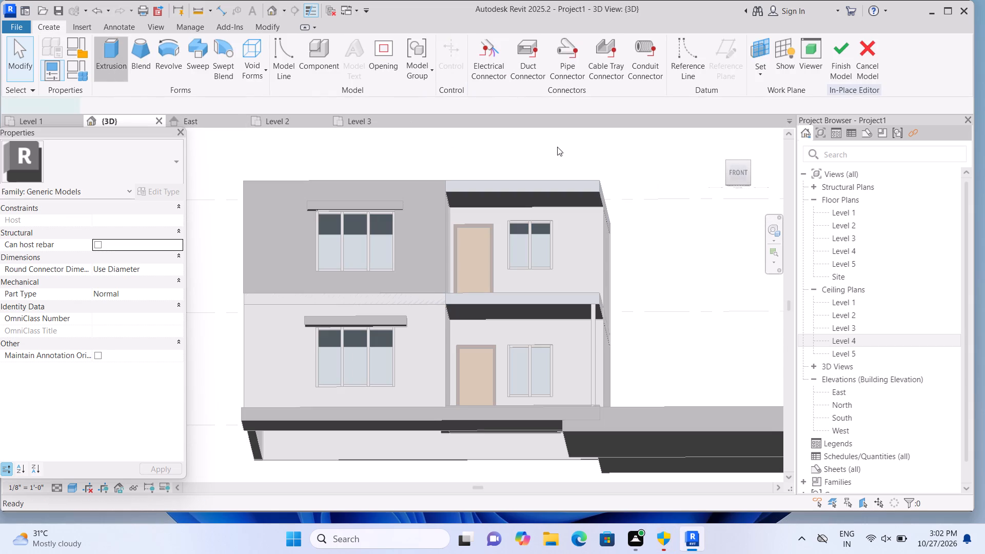
{"action": "left_click", "coordinate": [672, 77]}
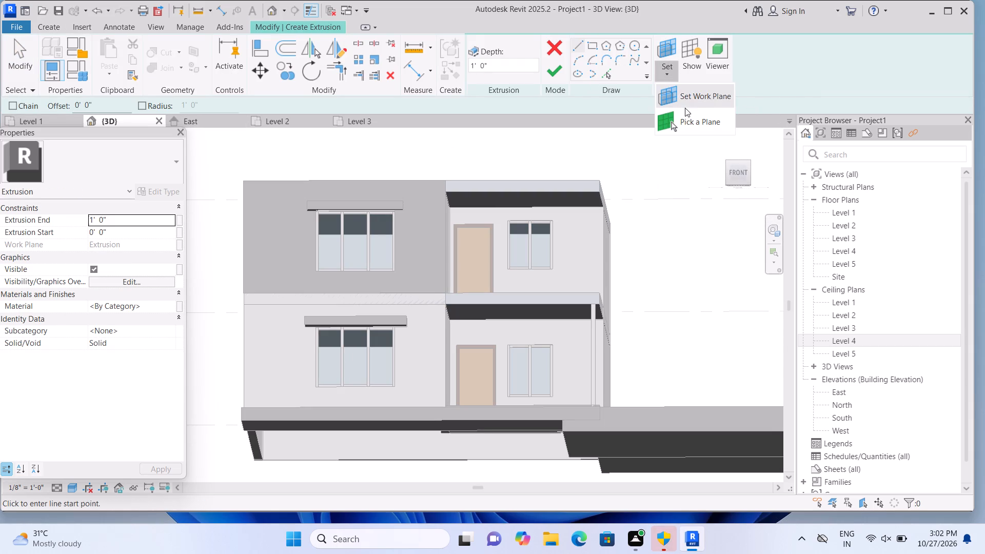
{"action": "left_click", "coordinate": [688, 120]}
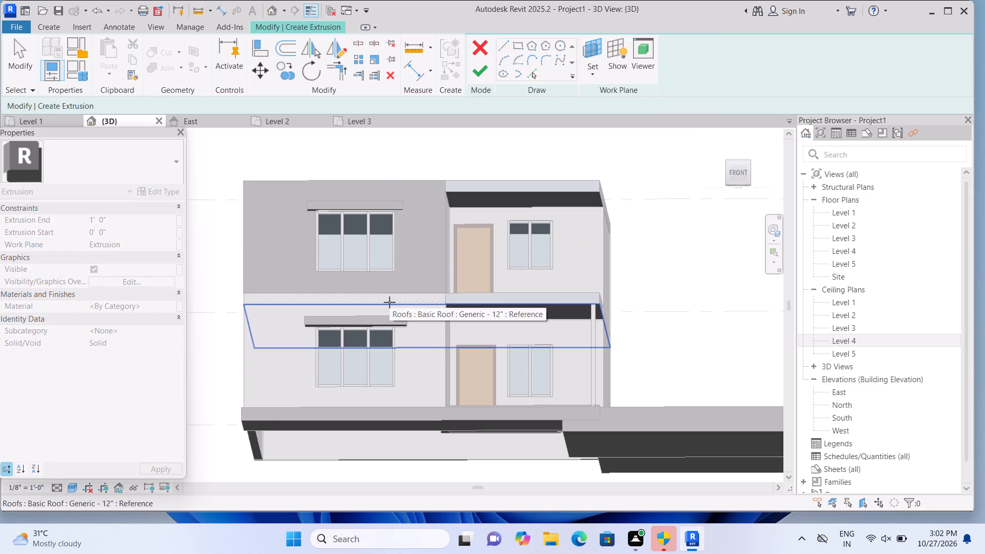
{"action": "scroll", "coordinate": [389, 302], "scroll_direction": "up", "scroll_amount": 5}
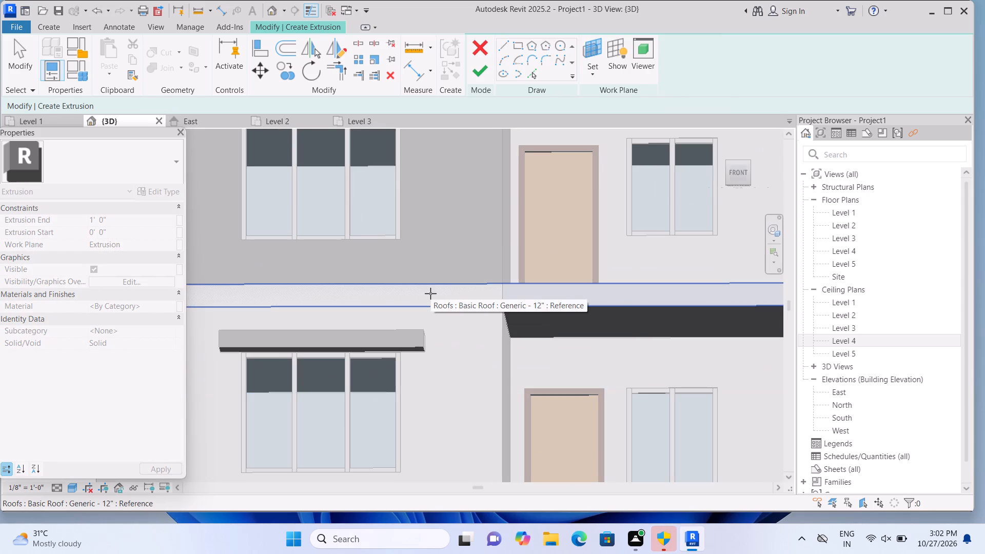
{"action": "left_click", "coordinate": [430, 293]}
{"action": "scroll", "coordinate": [430, 293], "scroll_direction": "down", "scroll_amount": 2}
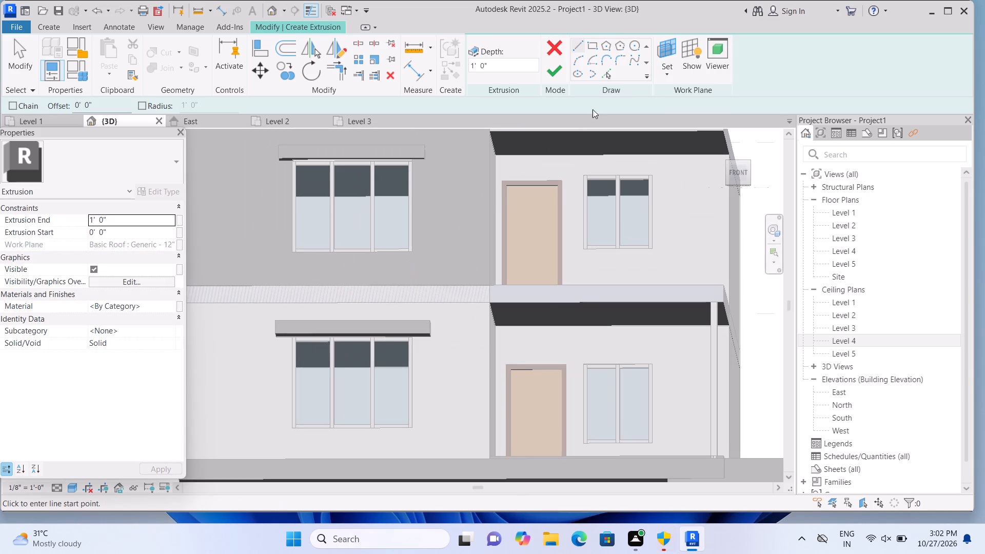
{"action": "left_click", "coordinate": [595, 50]}
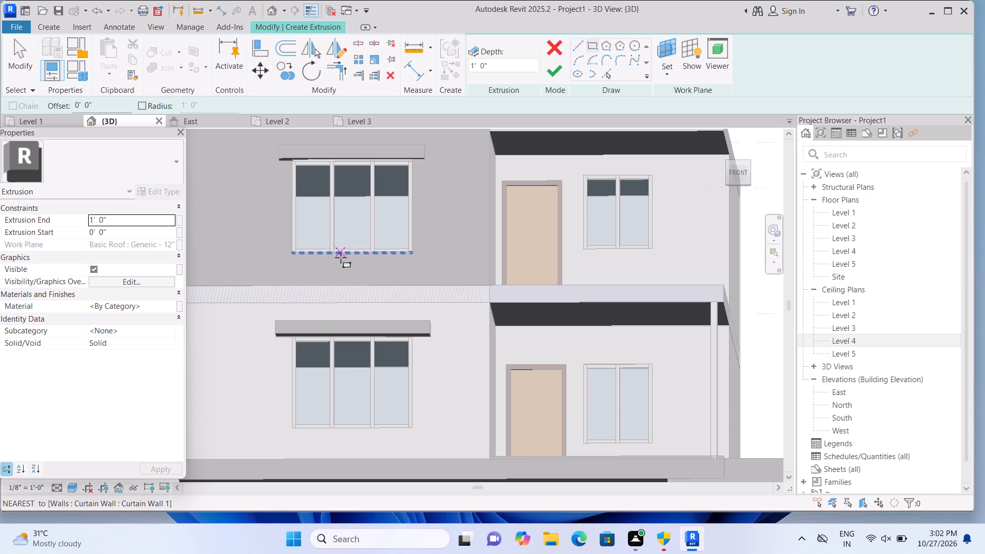
{"action": "middle_click_drag", "start_coordinate": [362, 274], "coordinate": [385, 285]}
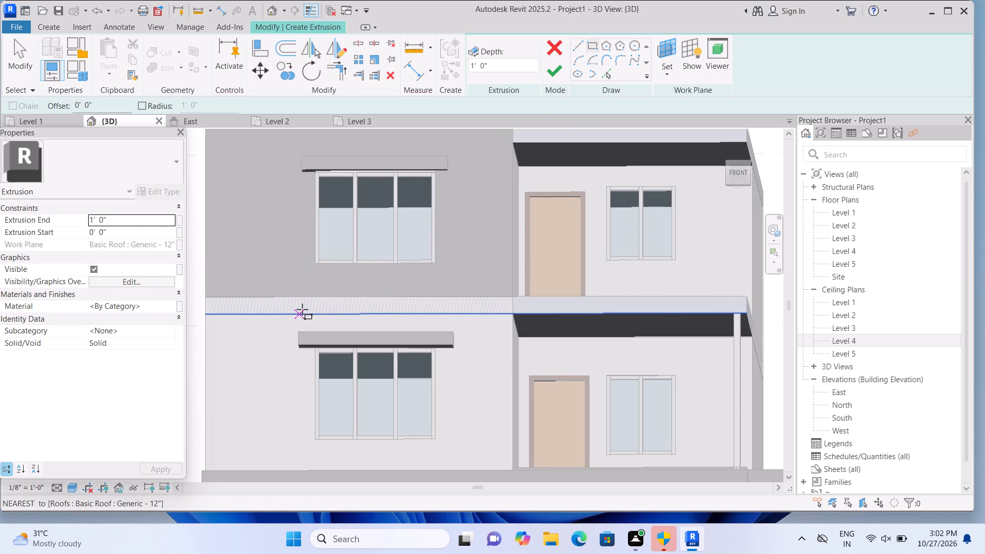
{"action": "left_click", "coordinate": [278, 295]}
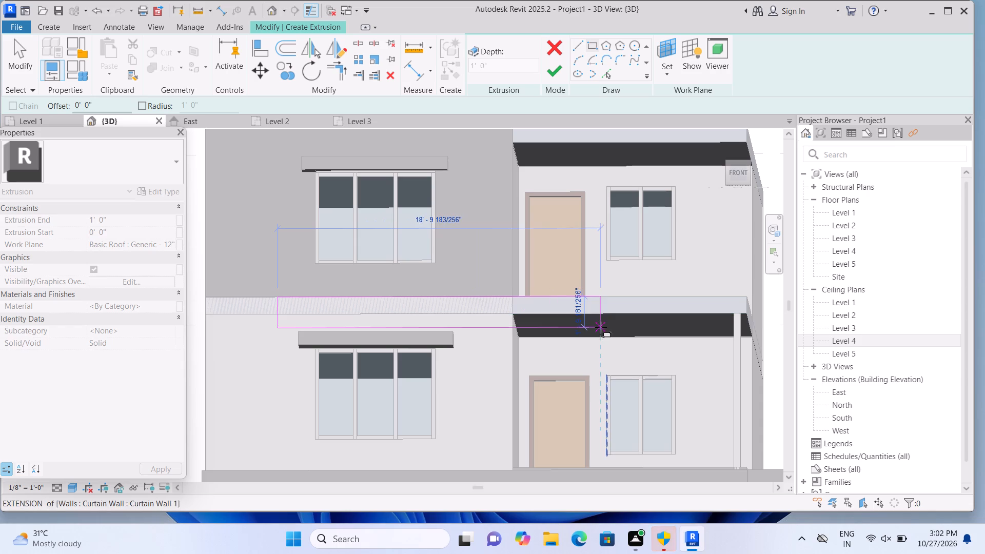
{"action": "left_click", "coordinate": [751, 311]}
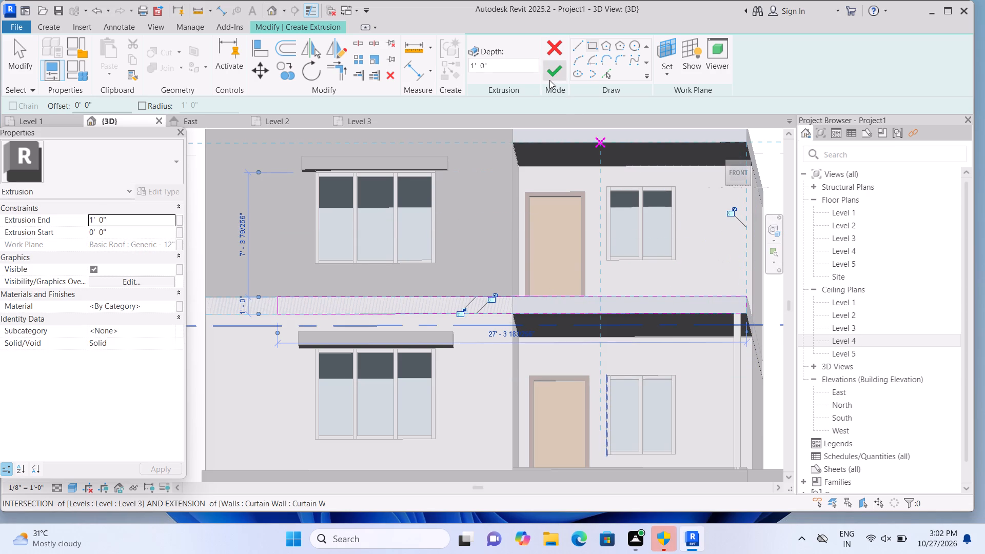
{"action": "left_click", "coordinate": [549, 80]}
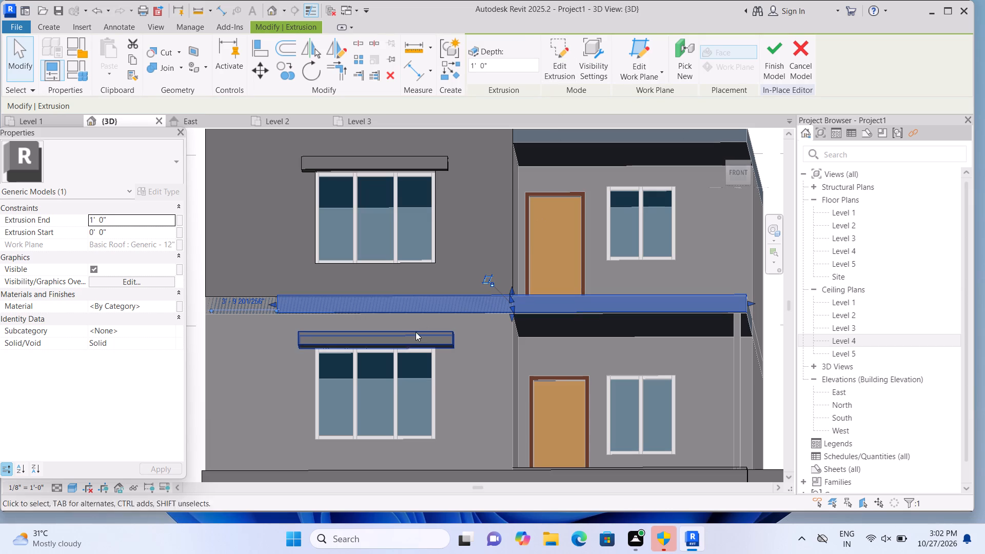
Examine the new floor-line band and its sketch from the home 3D view, checking how it projects from the facade.
{"action": "scroll", "coordinate": [409, 354], "scroll_direction": "down", "scroll_amount": 4}
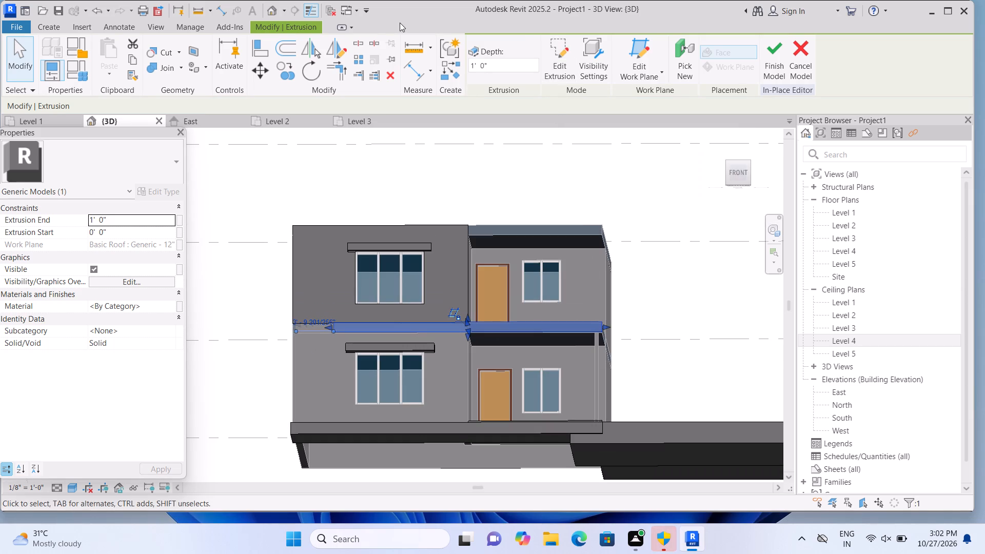
{"action": "left_click", "coordinate": [270, 13]}
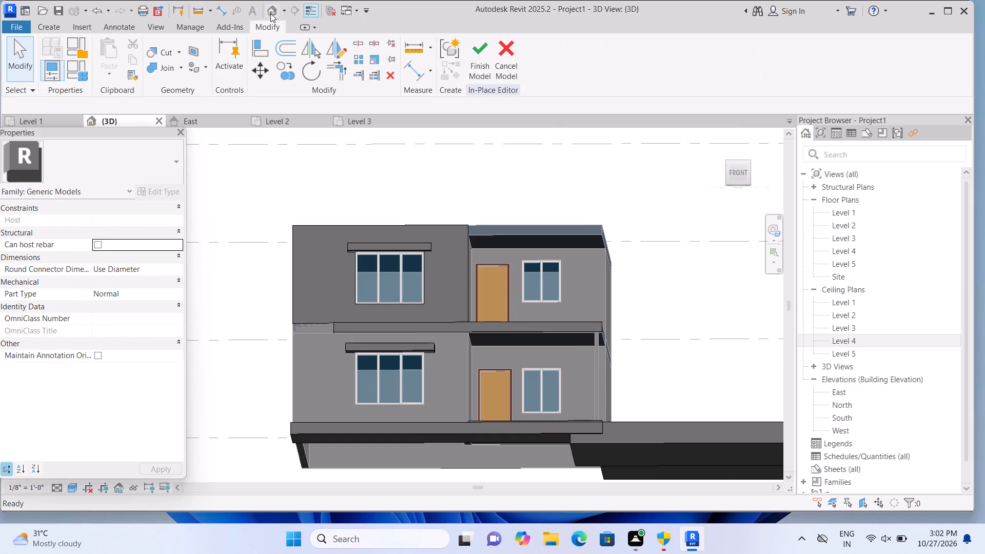
{"action": "left_click", "coordinate": [275, 13]}
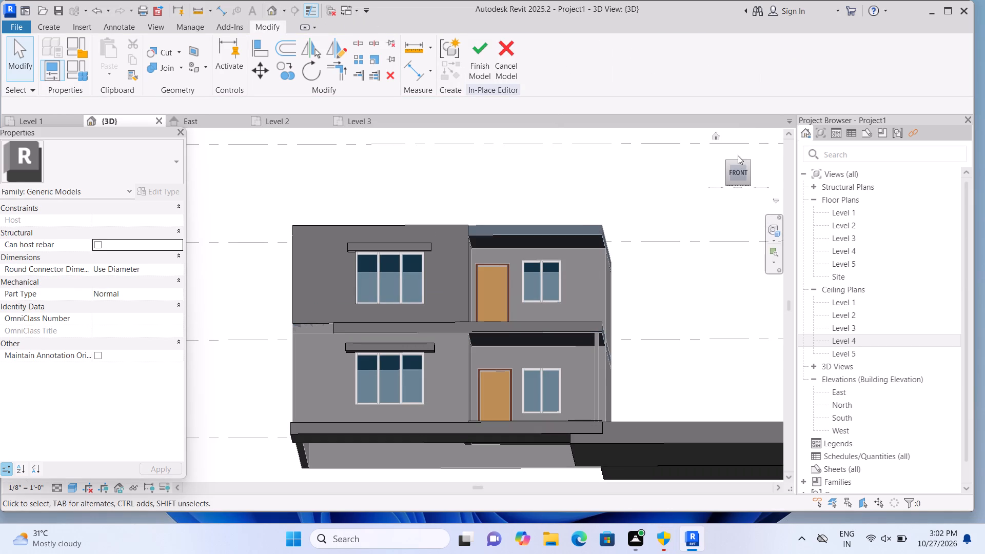
{"action": "left_click", "coordinate": [716, 138]}
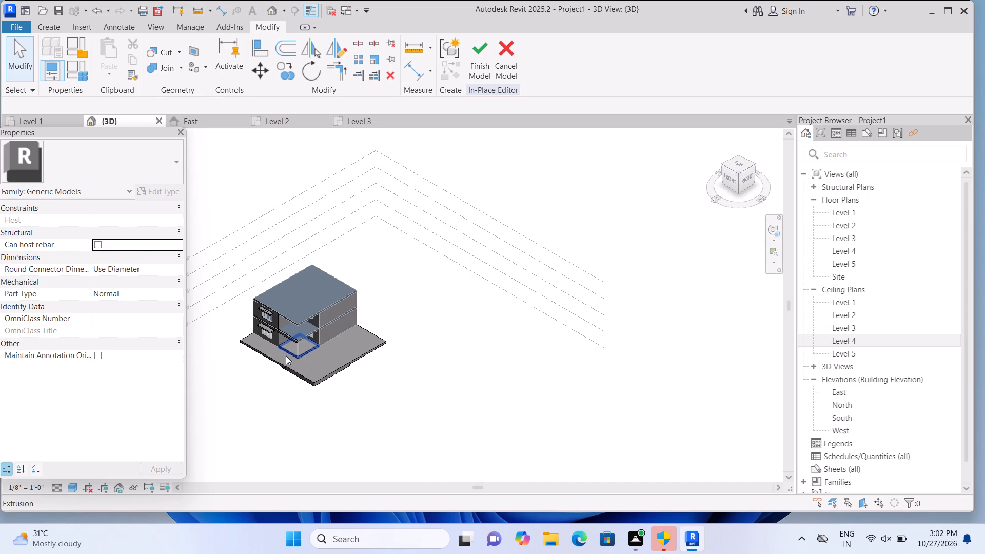
{"action": "scroll", "coordinate": [162, 393], "scroll_direction": "up", "scroll_amount": 10}
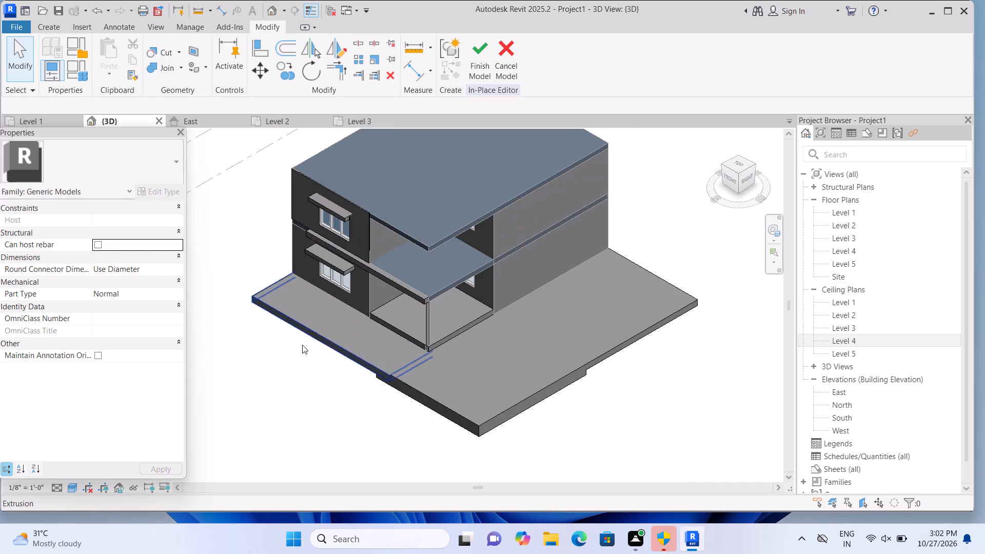
{"action": "scroll", "coordinate": [289, 358], "scroll_direction": "up", "scroll_amount": 1}
{"action": "middle_click_drag", "start_coordinate": [288, 358], "coordinate": [255, 426]}
{"action": "scroll", "coordinate": [376, 326], "scroll_direction": "up", "scroll_amount": 1}
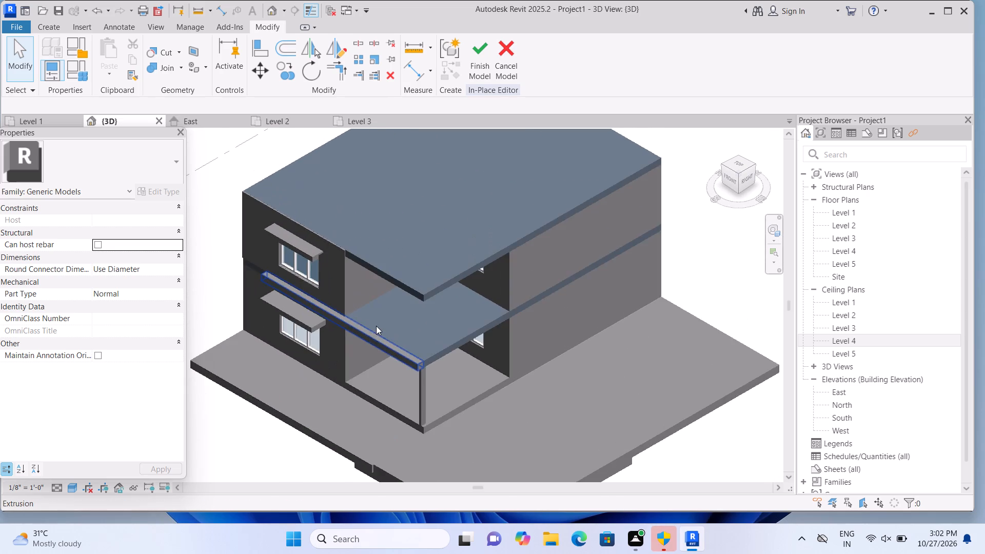
{"action": "scroll", "coordinate": [374, 337], "scroll_direction": "up", "scroll_amount": 2}
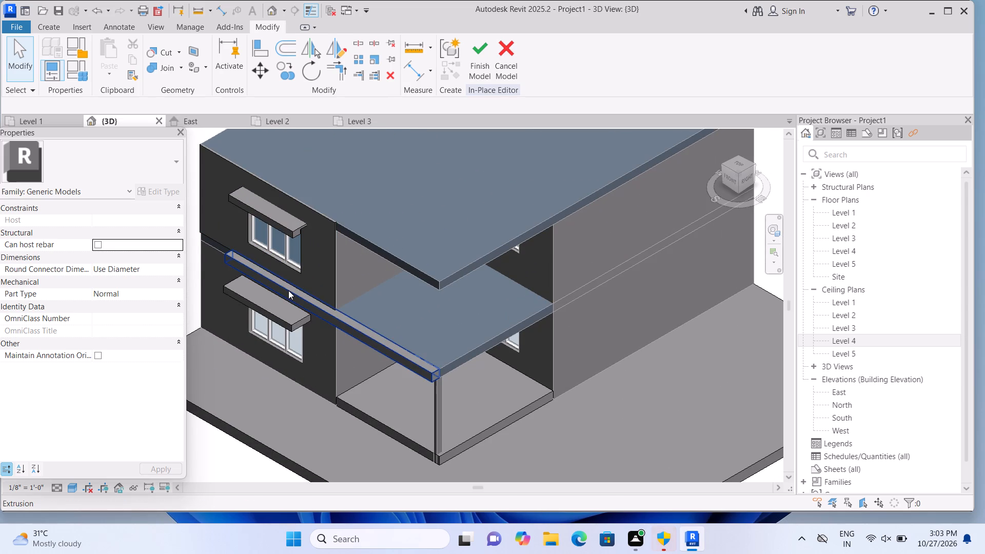
{"action": "double_click", "coordinate": [288, 290]}
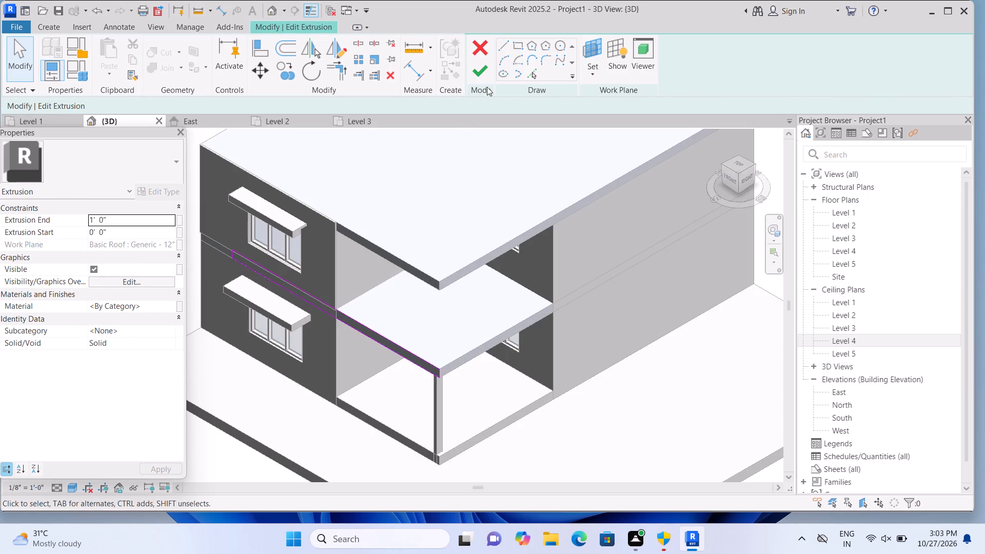
{"action": "left_click", "coordinate": [486, 69]}
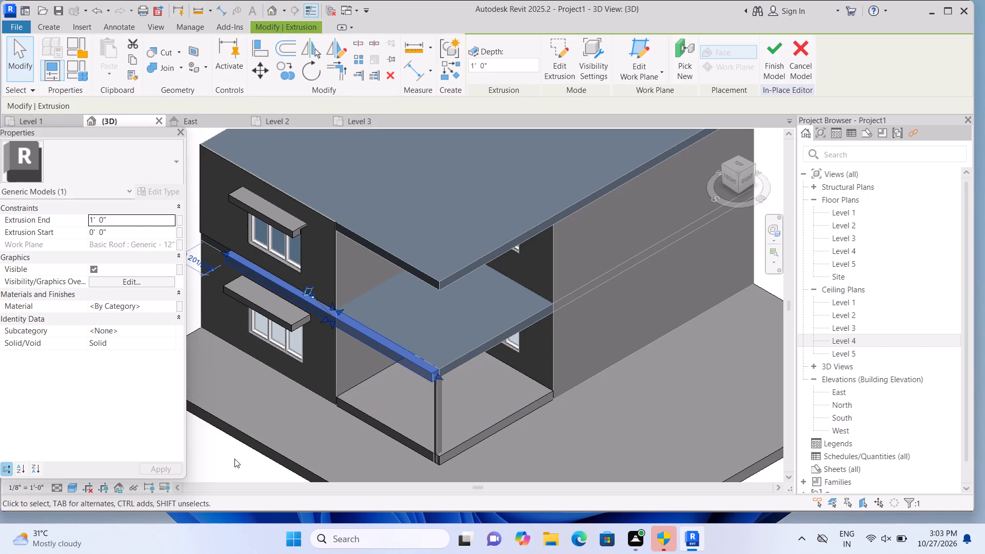
On the upper facade face, extrude a vertical strip about 1' wide and 10' high, 1' deep, from the floor band's window-side end to the roof top.
{"action": "left_click", "coordinate": [734, 181]}
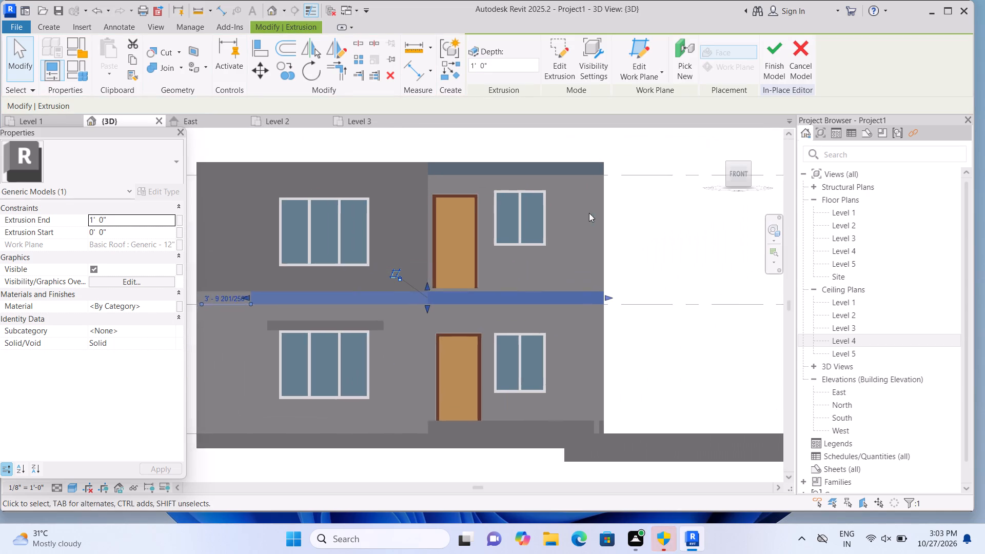
{"action": "middle_click_drag", "start_coordinate": [652, 246], "coordinate": [700, 257]}
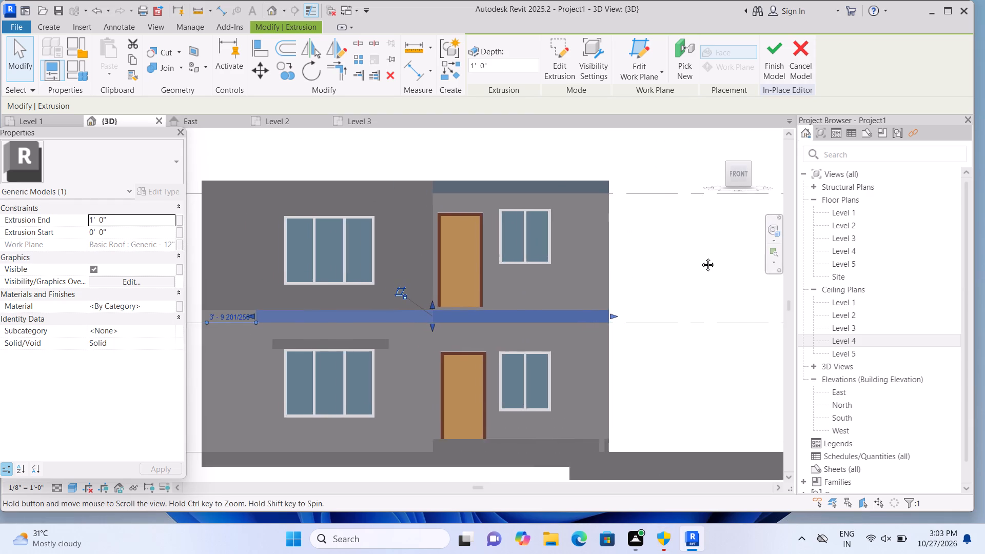
{"action": "middle_click_drag", "start_coordinate": [700, 257], "coordinate": [742, 256]}
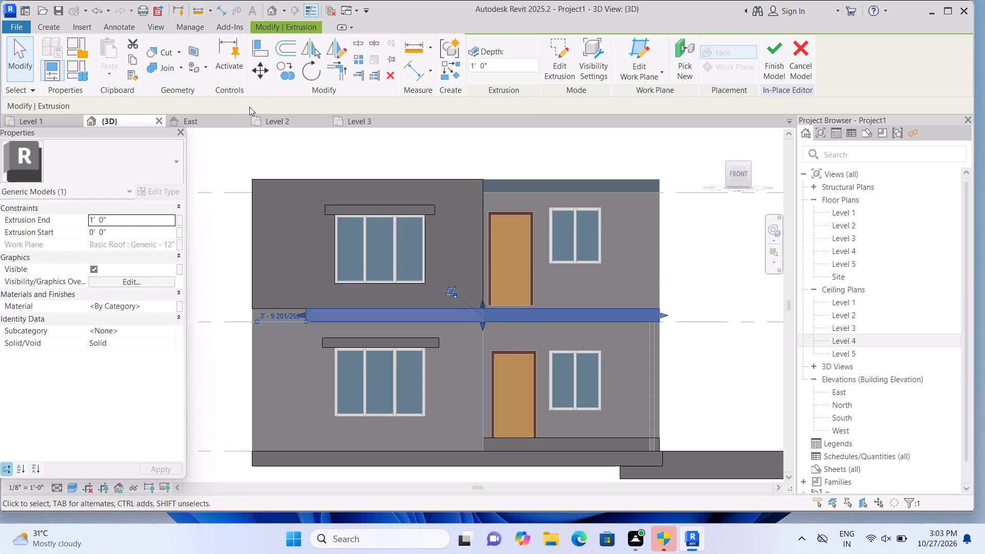
{"action": "left_click", "coordinate": [252, 138]}
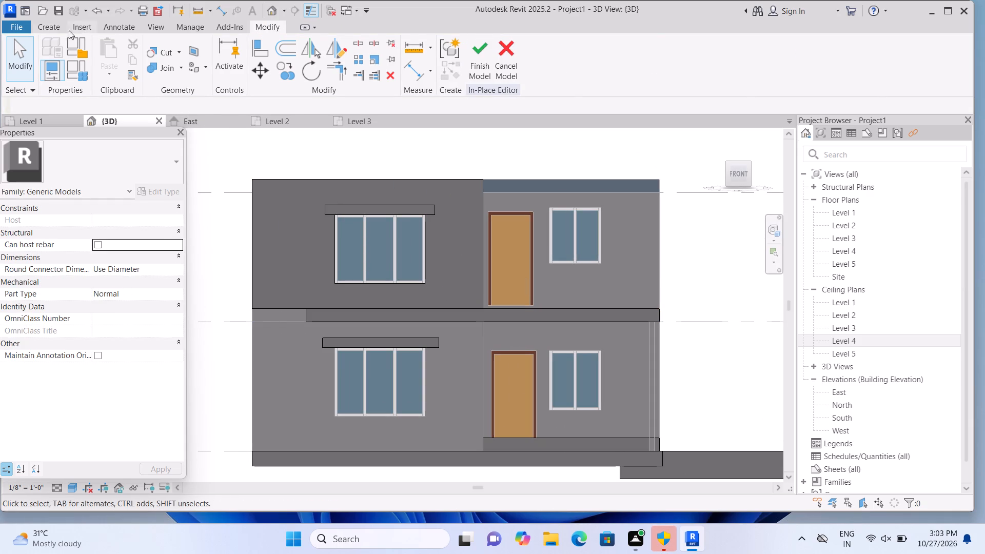
{"action": "left_click", "coordinate": [61, 27]}
{"action": "left_click", "coordinate": [105, 46]}
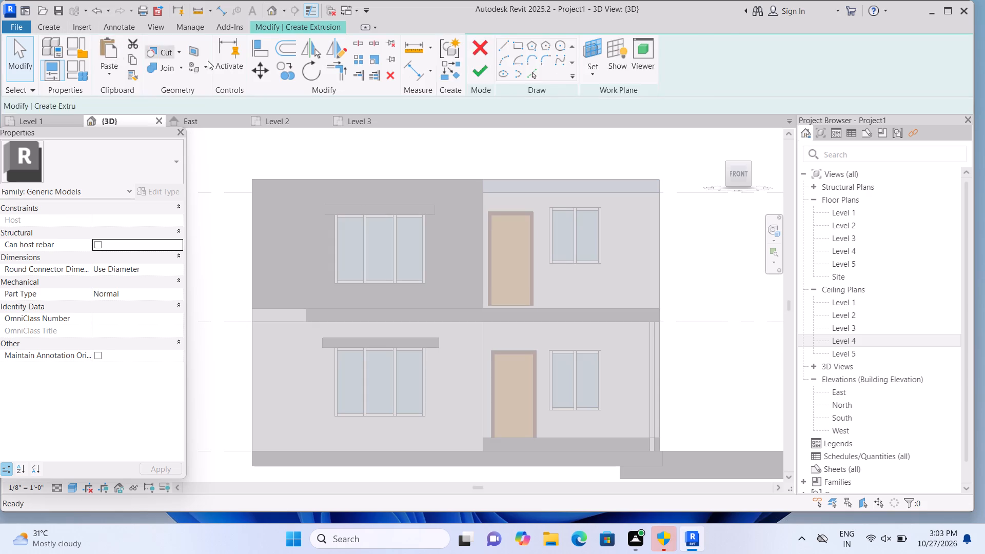
{"action": "left_click", "coordinate": [671, 66]}
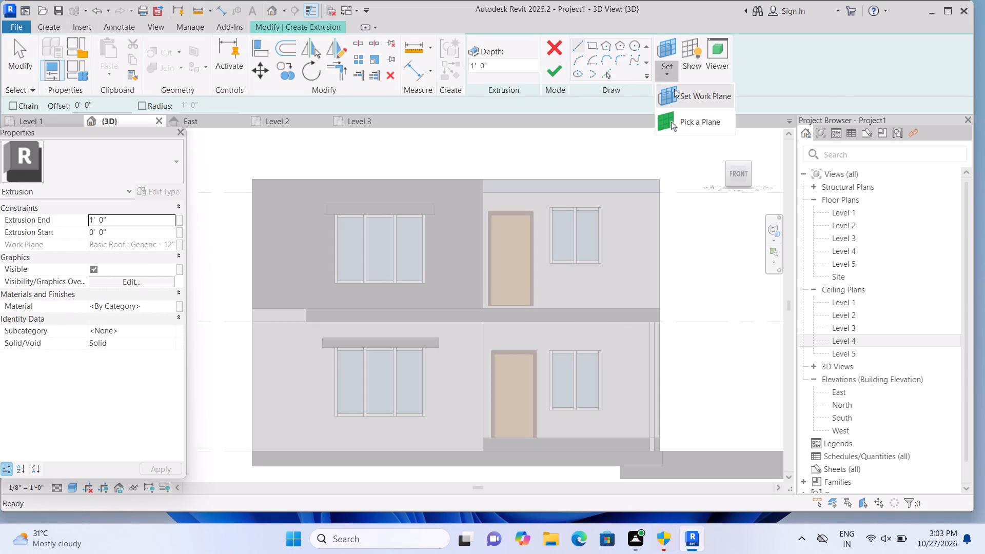
{"action": "left_click", "coordinate": [675, 116]}
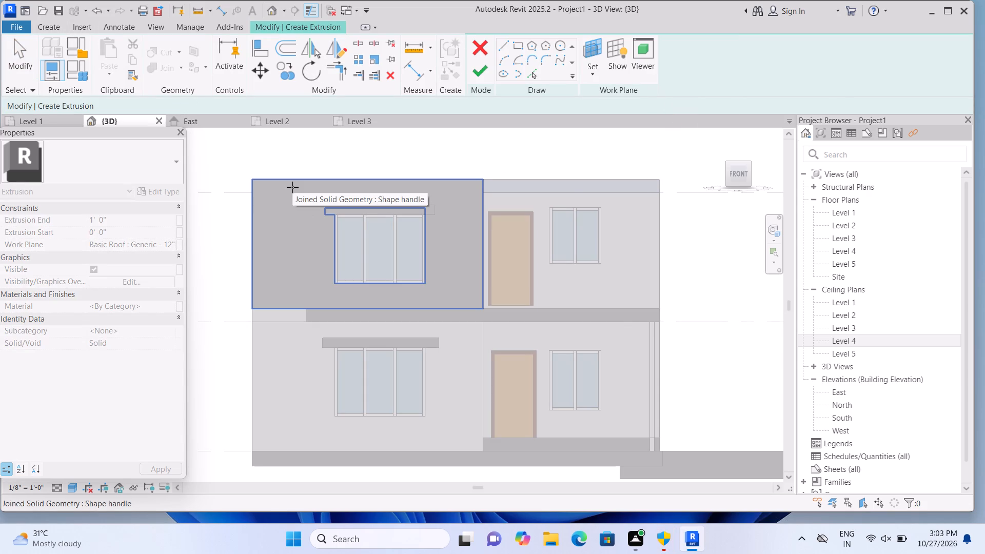
{"action": "left_click", "coordinate": [292, 187]}
{"action": "left_click", "coordinate": [588, 49]}
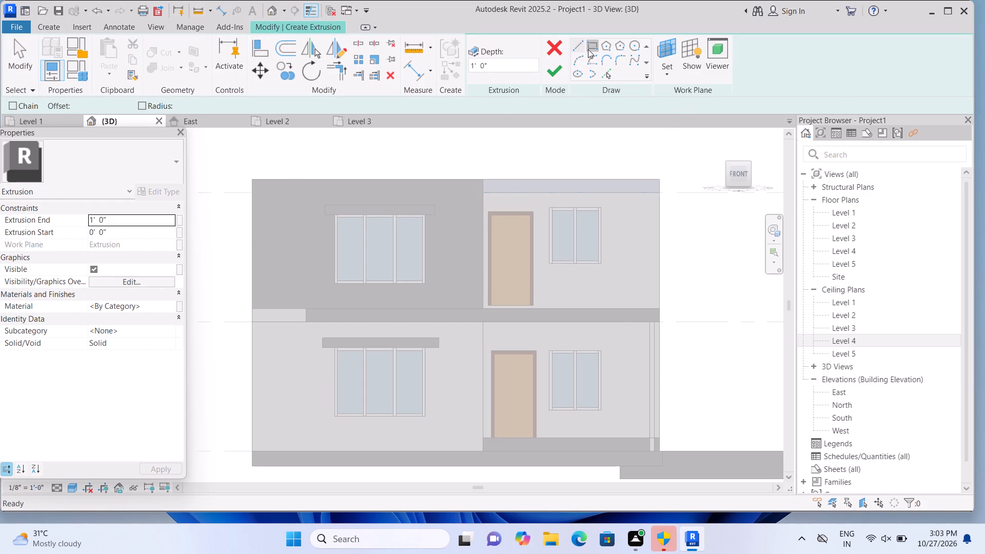
{"action": "left_click", "coordinate": [307, 308]}
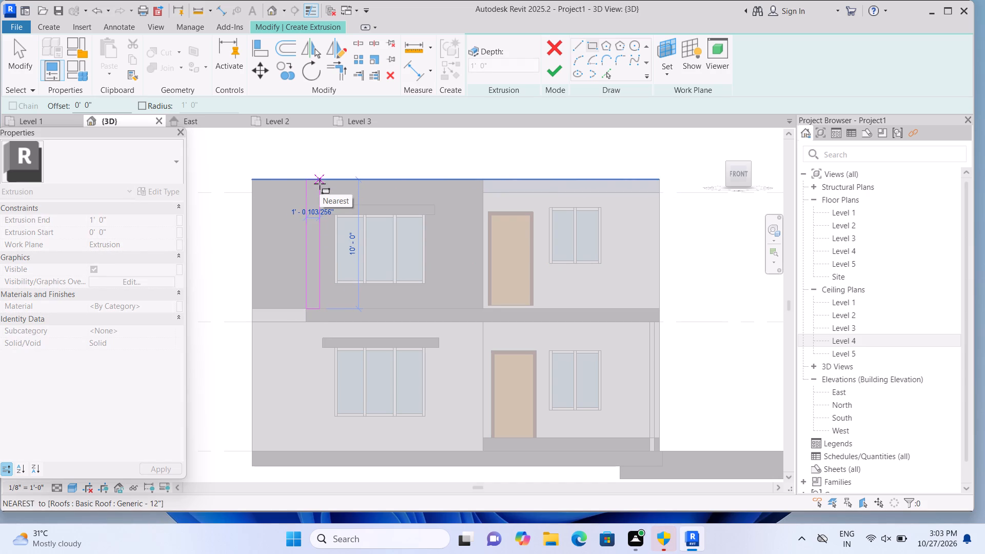
{"action": "left_click", "coordinate": [320, 184]}
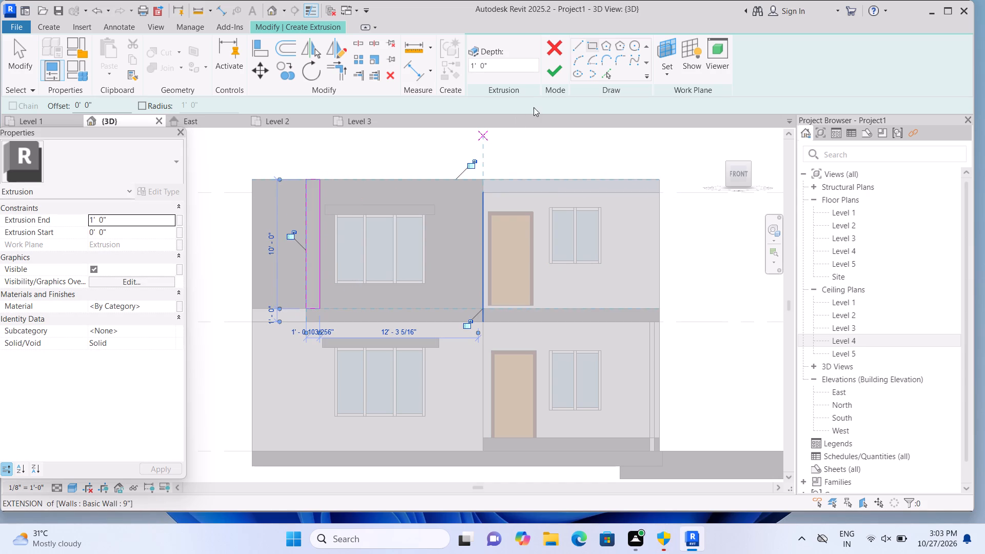
{"action": "left_click", "coordinate": [555, 73]}
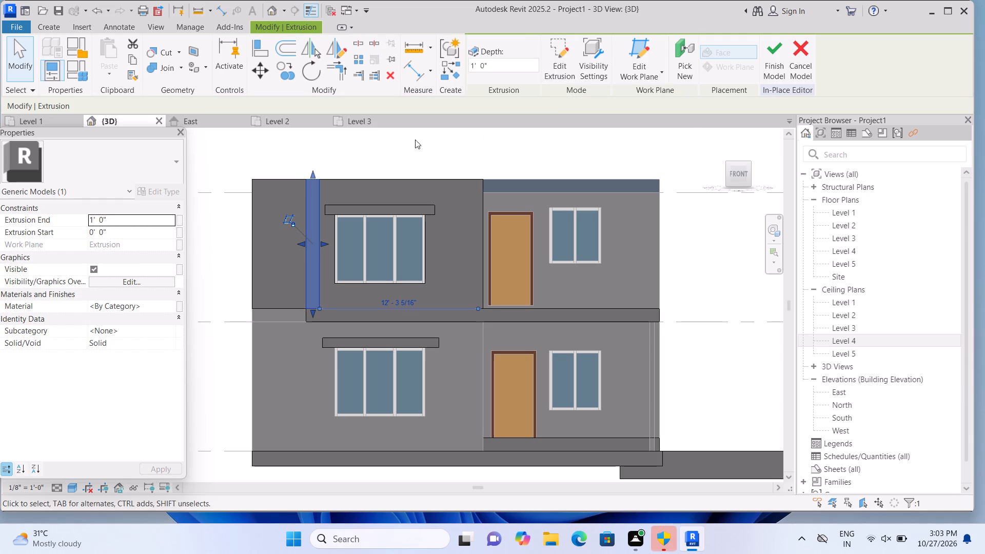
{"action": "left_click", "coordinate": [384, 147]}
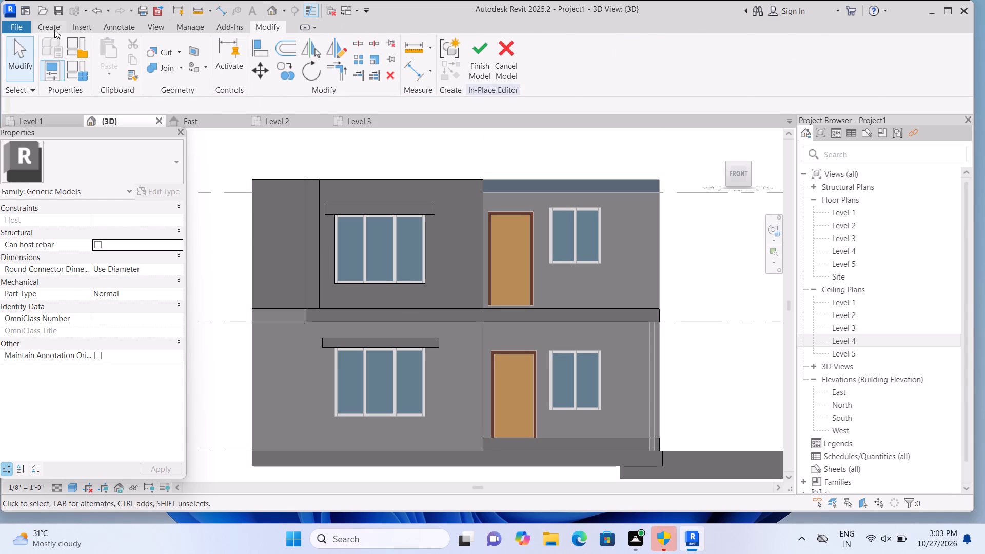
Along the roof edge of the front face, extrude a 1' high band, 1' deep, from the window-side vertical strip to the porch-side corner.
{"action": "left_click", "coordinate": [54, 30]}
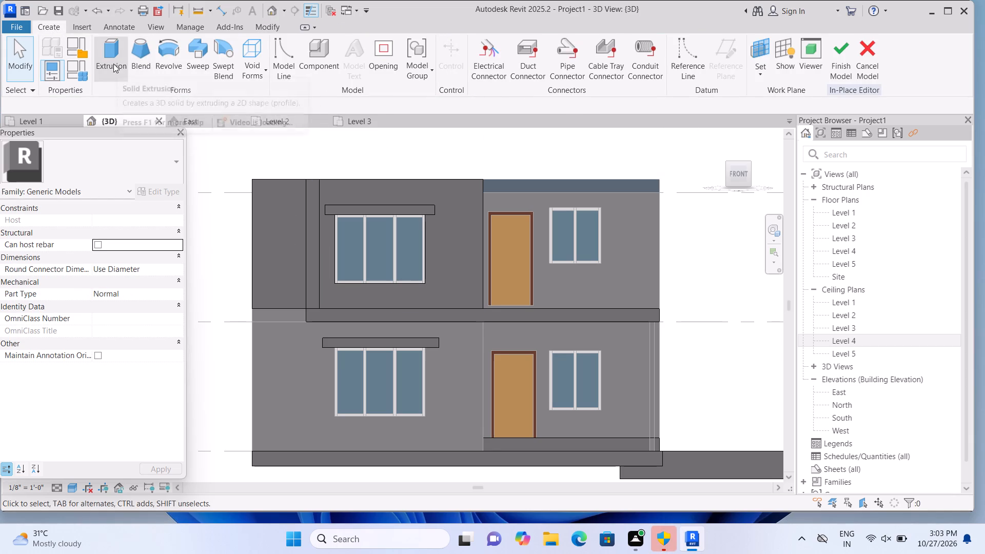
{"action": "left_click", "coordinate": [113, 64]}
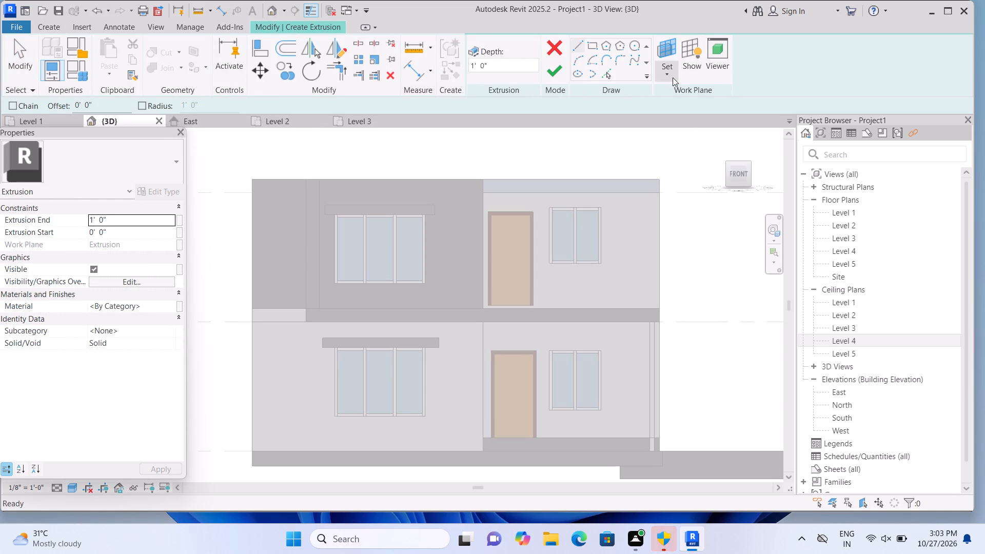
{"action": "left_click", "coordinate": [672, 77]}
{"action": "left_click", "coordinate": [680, 116]}
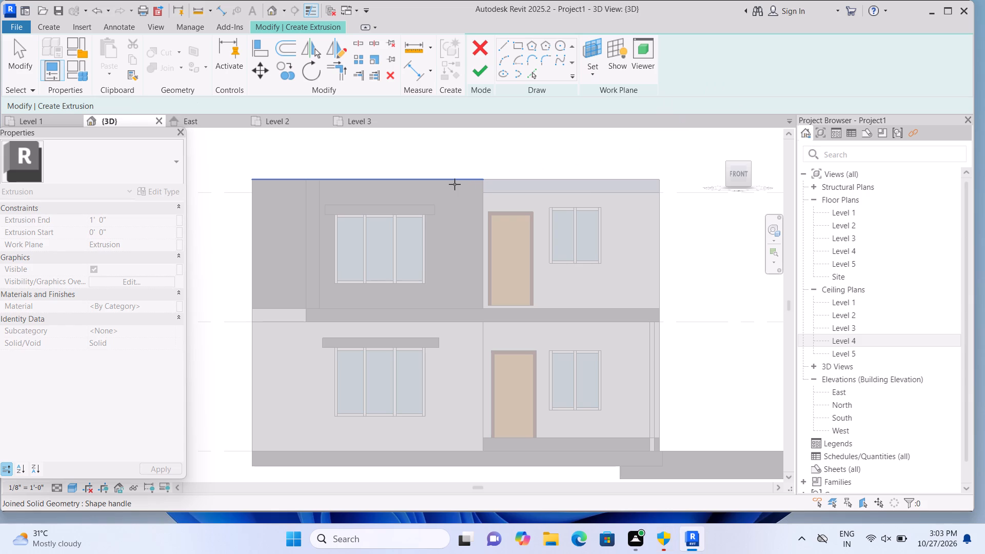
{"action": "left_click", "coordinate": [455, 192]}
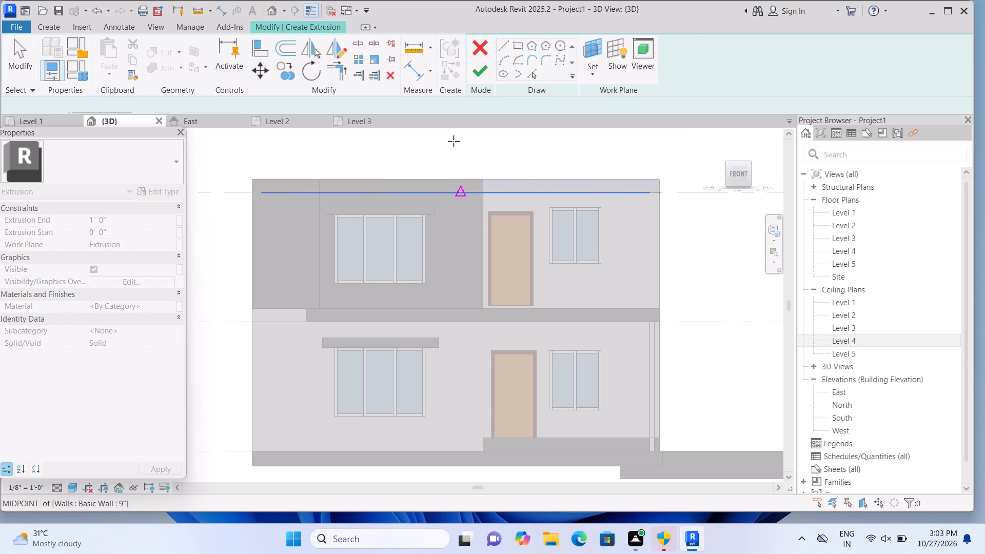
{"action": "left_click", "coordinate": [593, 44]}
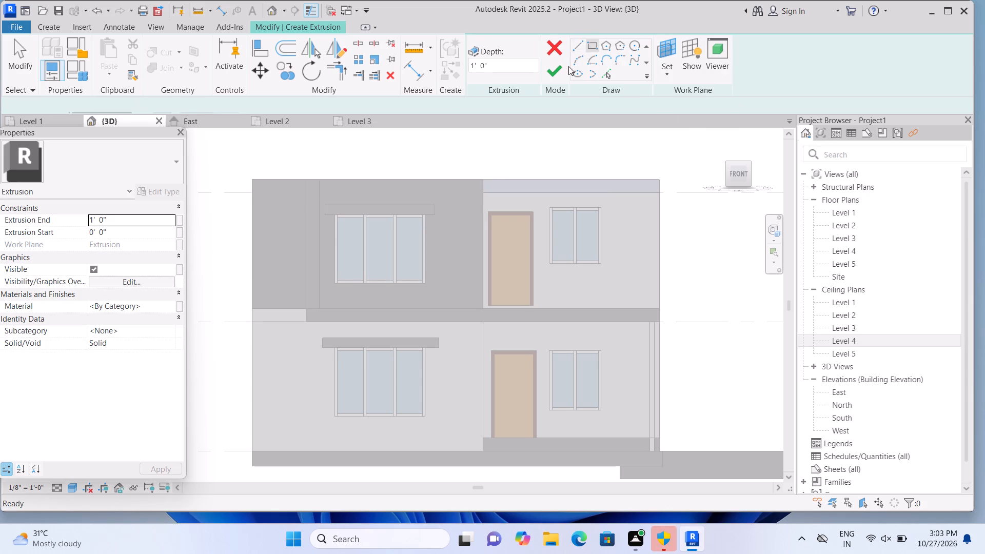
{"action": "left_click", "coordinate": [319, 181]}
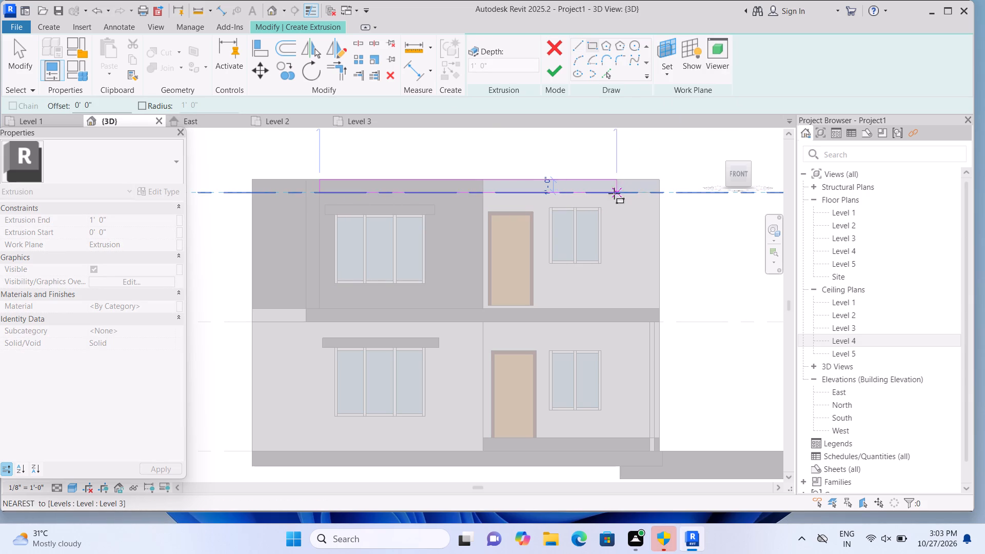
{"action": "left_click", "coordinate": [662, 194]}
{"action": "left_click", "coordinate": [545, 77]}
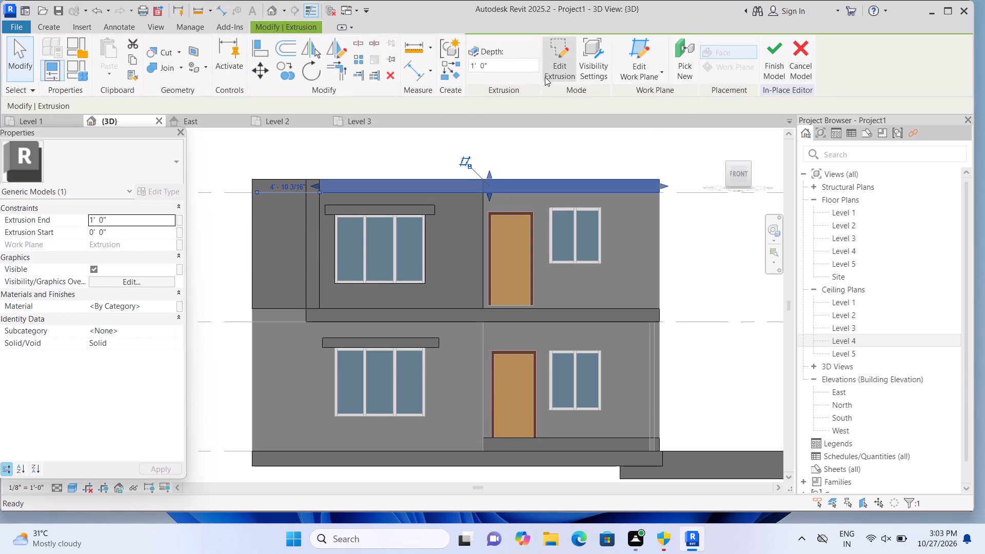
{"action": "left_click", "coordinate": [459, 145]}
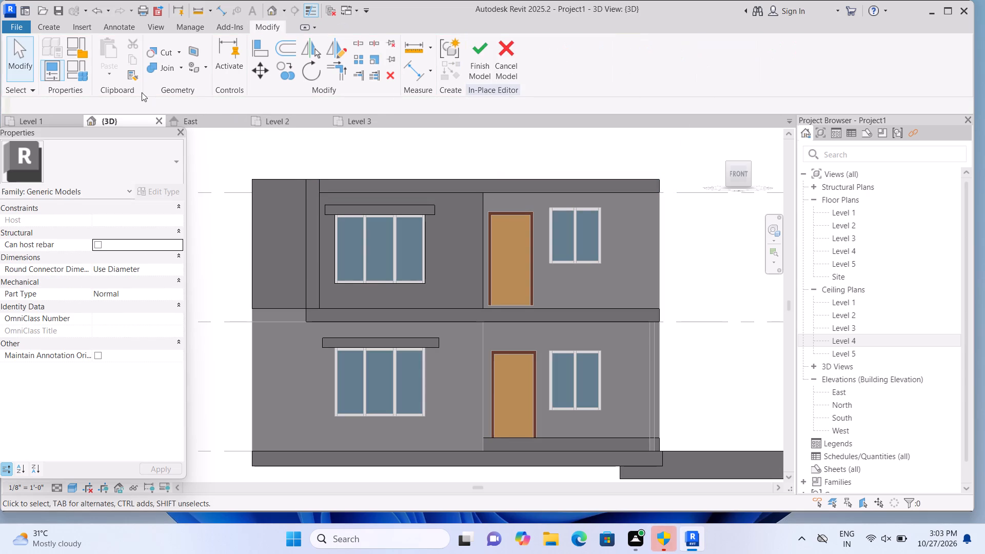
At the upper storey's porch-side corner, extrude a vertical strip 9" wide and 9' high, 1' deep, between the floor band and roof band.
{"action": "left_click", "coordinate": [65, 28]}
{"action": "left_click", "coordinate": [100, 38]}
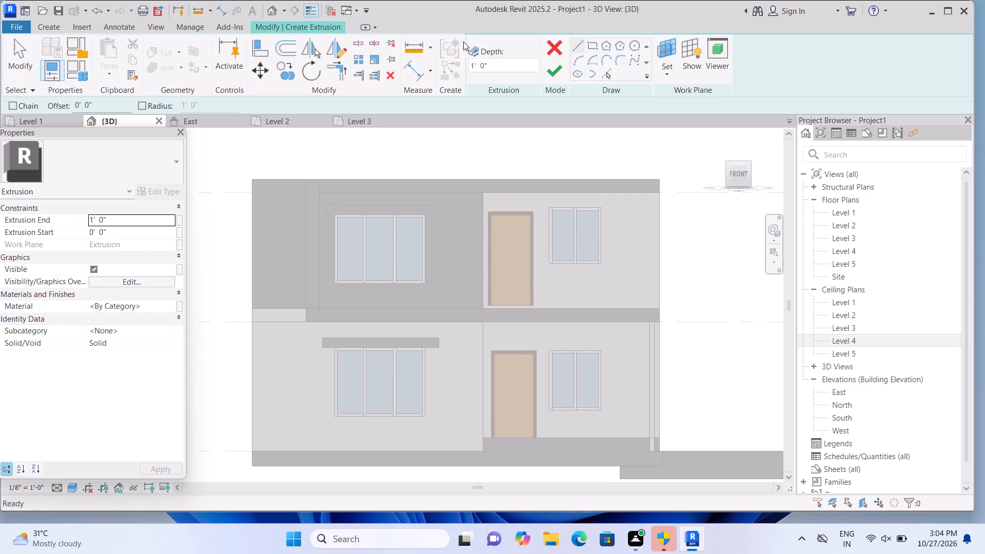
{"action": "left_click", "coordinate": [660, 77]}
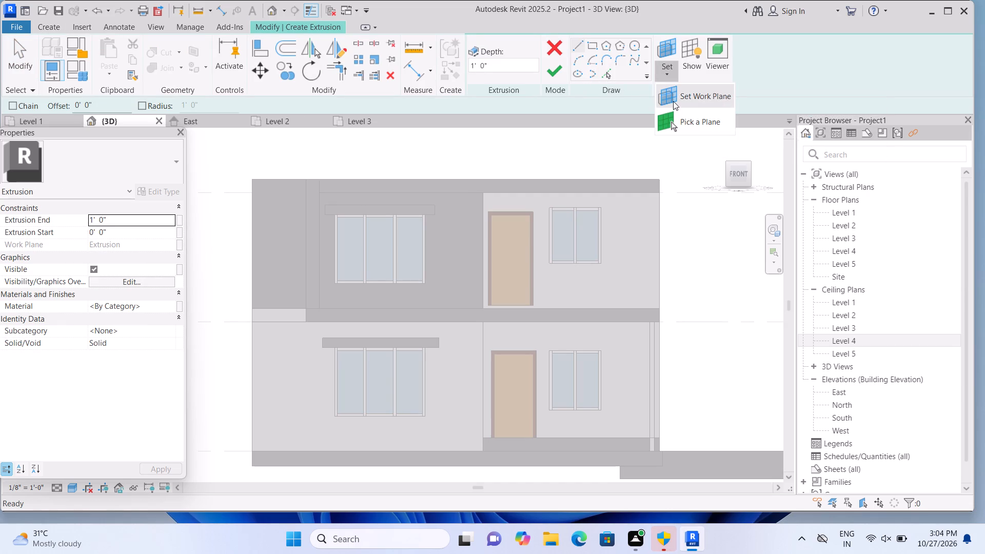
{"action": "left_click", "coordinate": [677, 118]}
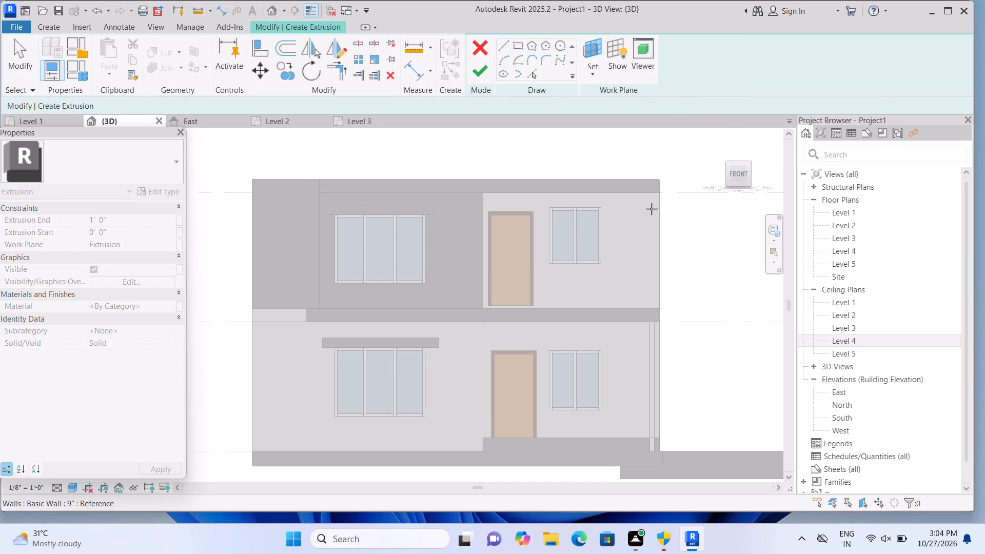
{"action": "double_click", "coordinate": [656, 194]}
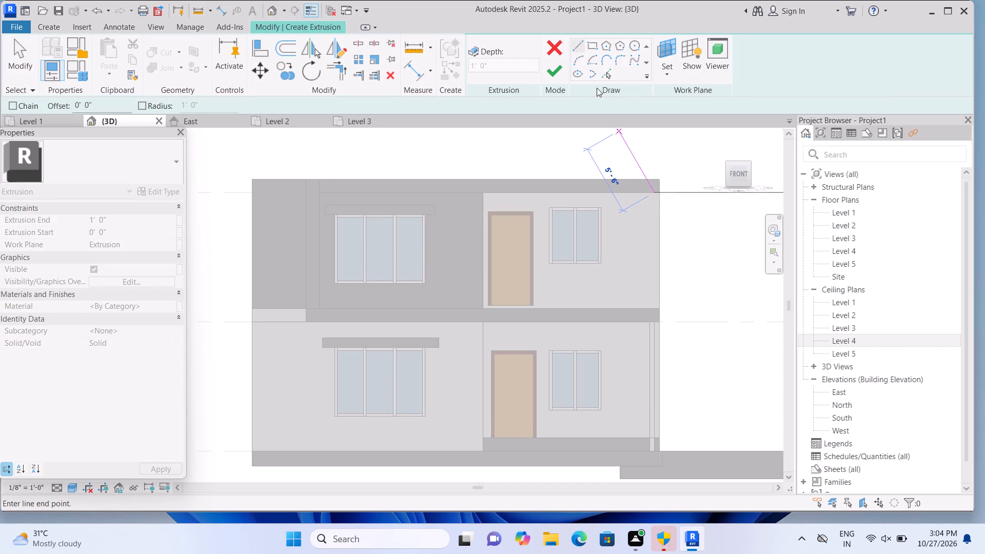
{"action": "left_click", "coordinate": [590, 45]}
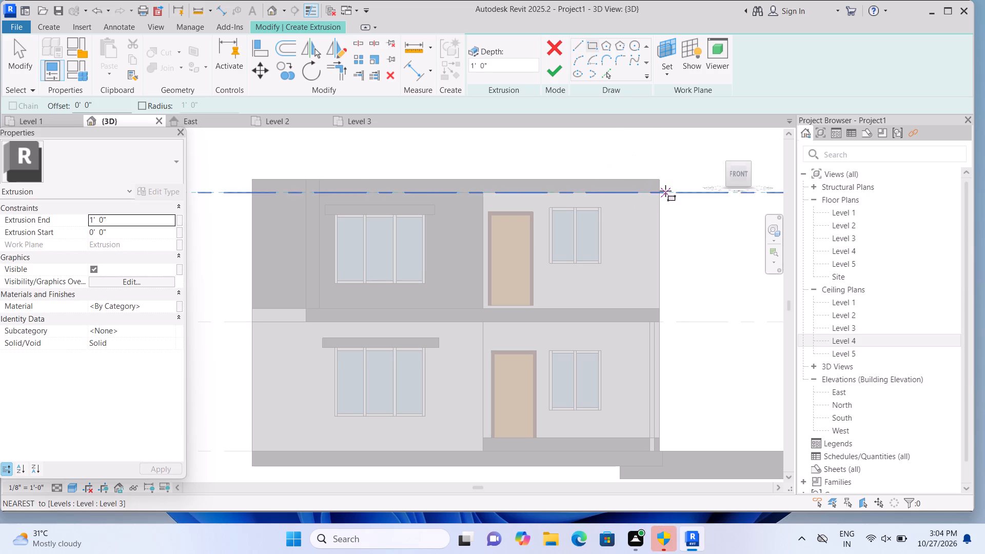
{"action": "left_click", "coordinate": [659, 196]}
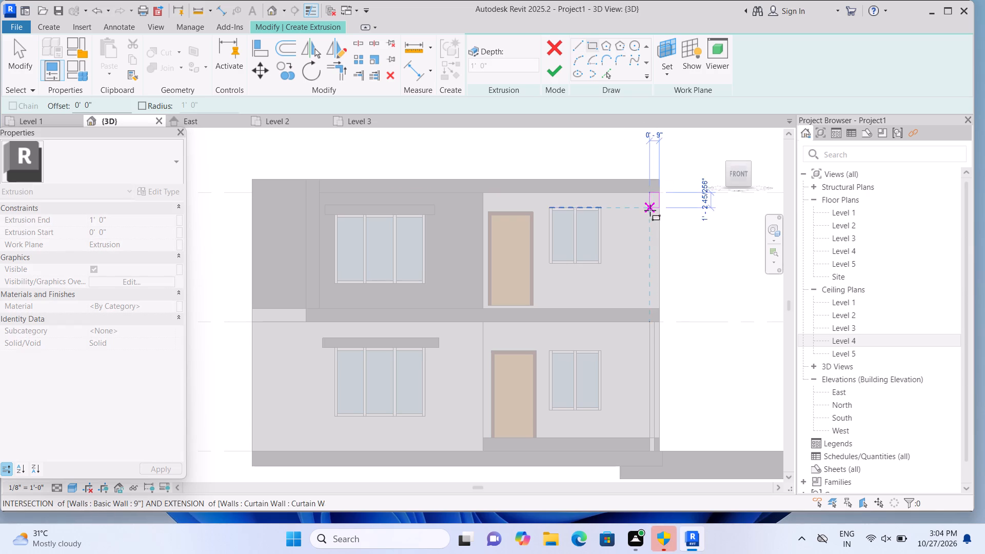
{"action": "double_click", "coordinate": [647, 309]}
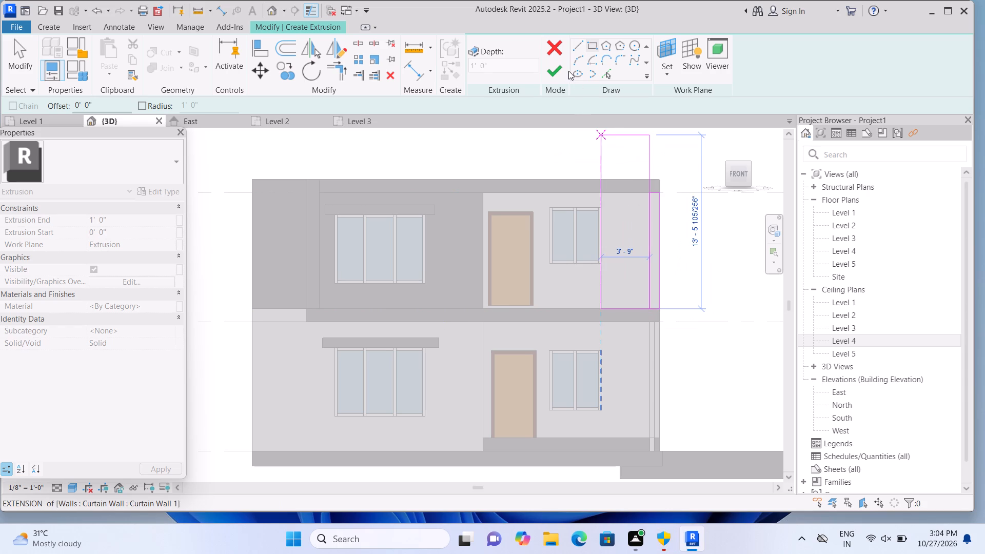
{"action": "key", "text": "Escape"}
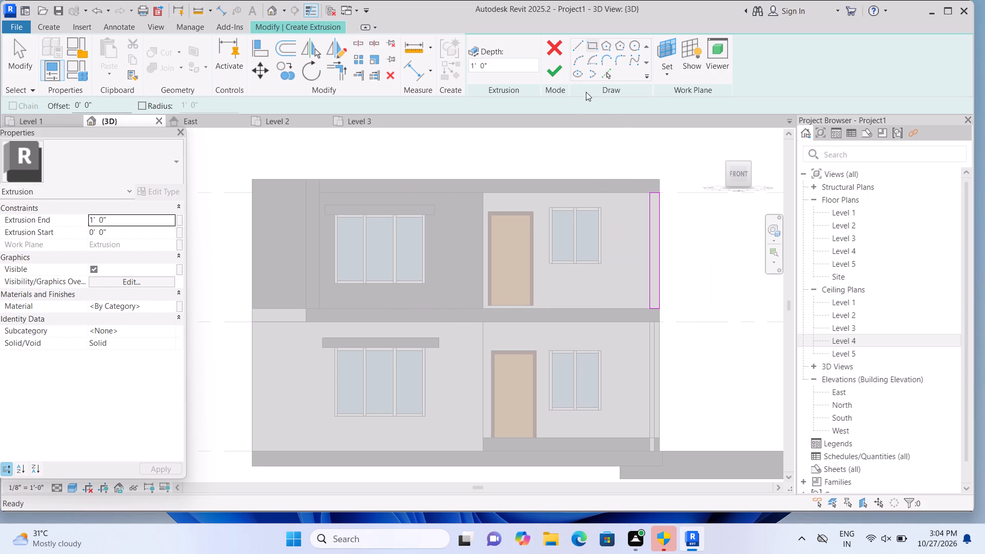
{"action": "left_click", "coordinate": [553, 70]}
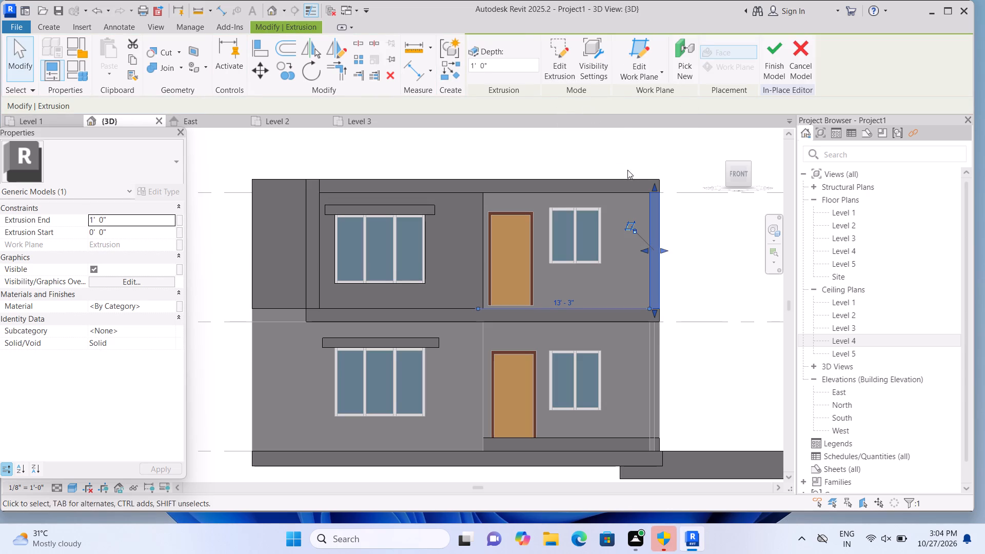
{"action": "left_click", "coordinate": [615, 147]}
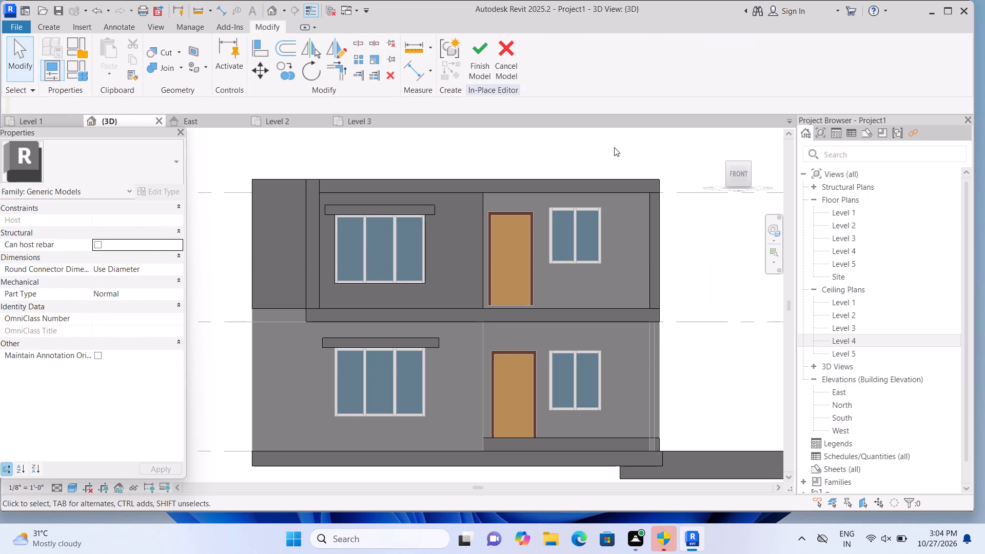
Join the window-side vertical strip's geometry with the roof-edge band and the floor-line band.
{"action": "left_click", "coordinate": [180, 68]}
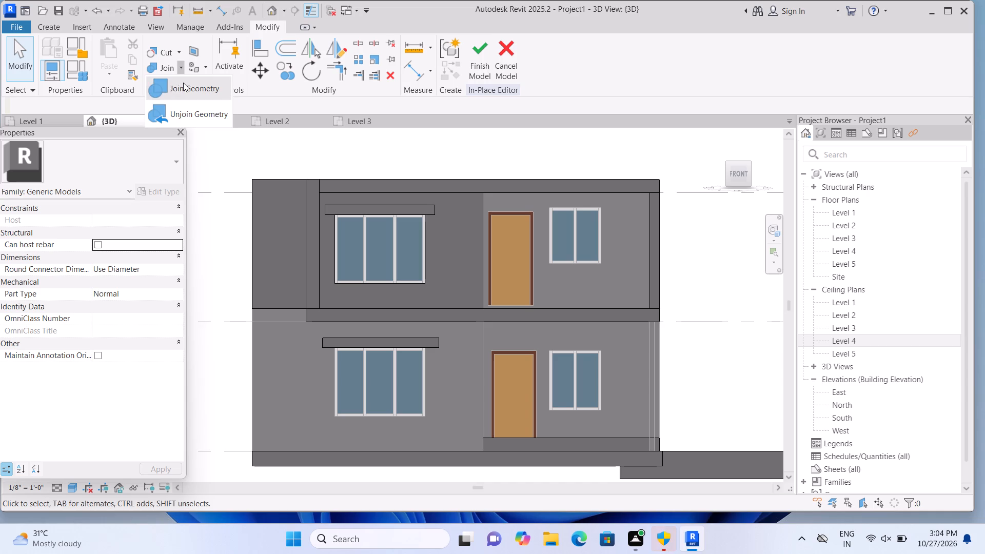
{"action": "left_click", "coordinate": [183, 83]}
{"action": "left_click", "coordinate": [341, 183]}
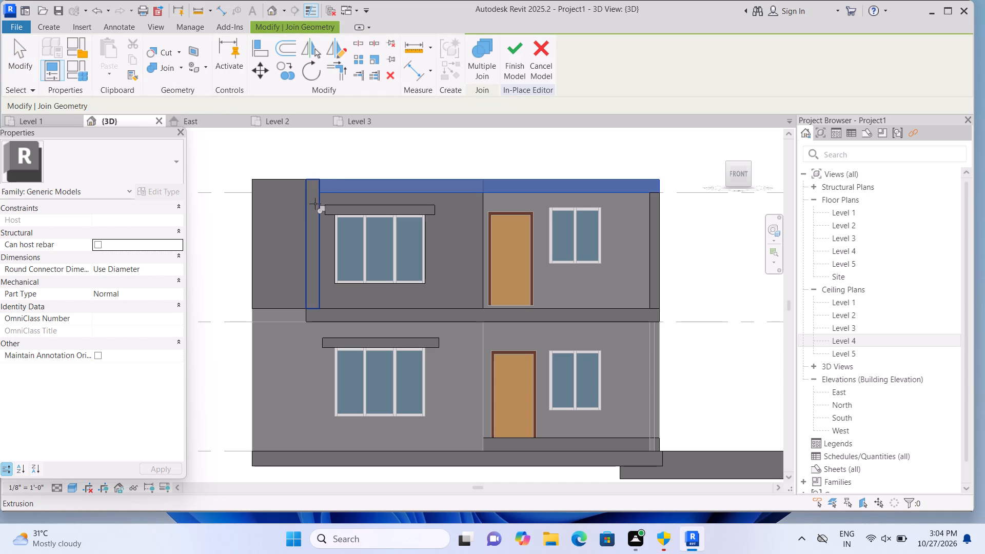
{"action": "left_click", "coordinate": [315, 204]}
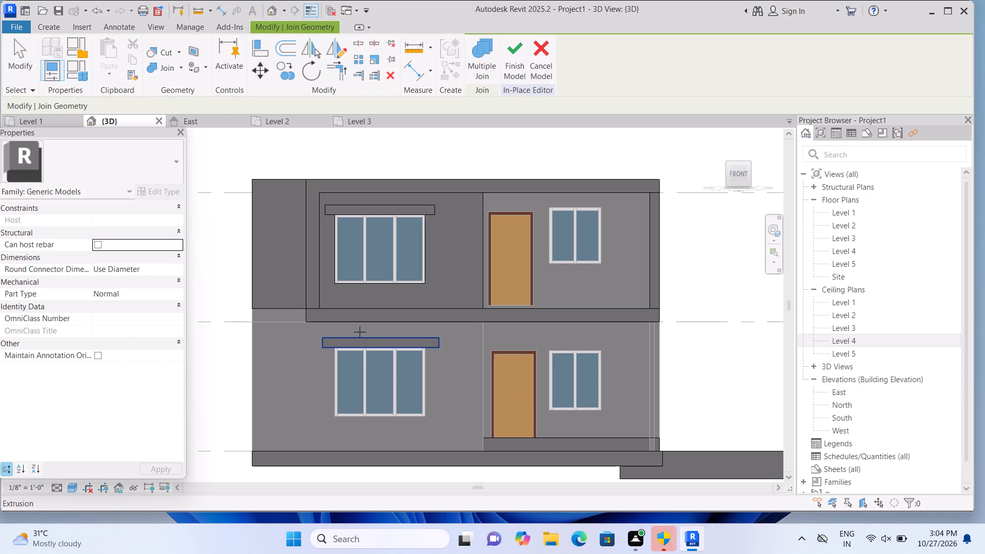
{"action": "left_click", "coordinate": [358, 315]}
{"action": "left_click", "coordinate": [314, 293]}
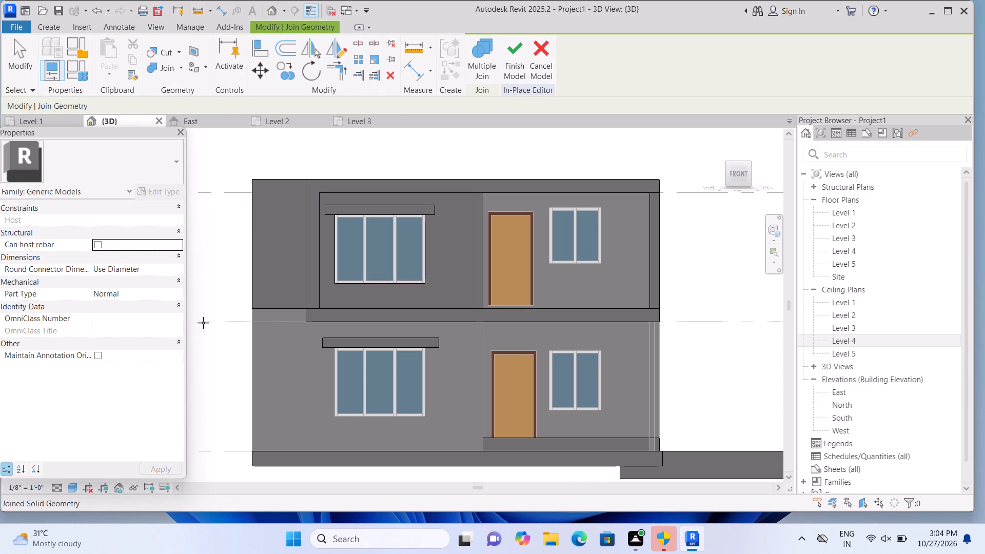
{"action": "left_click", "coordinate": [313, 271]}
{"action": "left_click", "coordinate": [327, 314]}
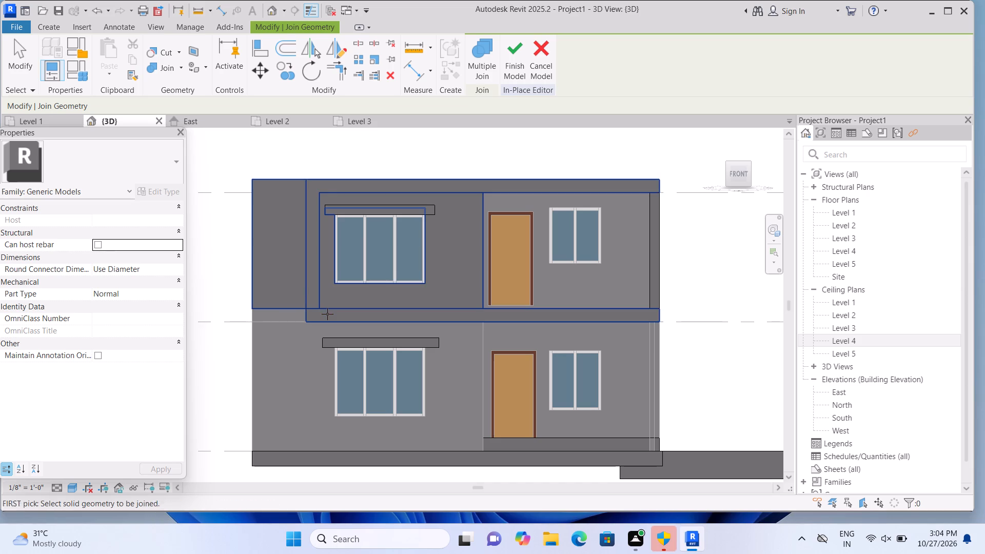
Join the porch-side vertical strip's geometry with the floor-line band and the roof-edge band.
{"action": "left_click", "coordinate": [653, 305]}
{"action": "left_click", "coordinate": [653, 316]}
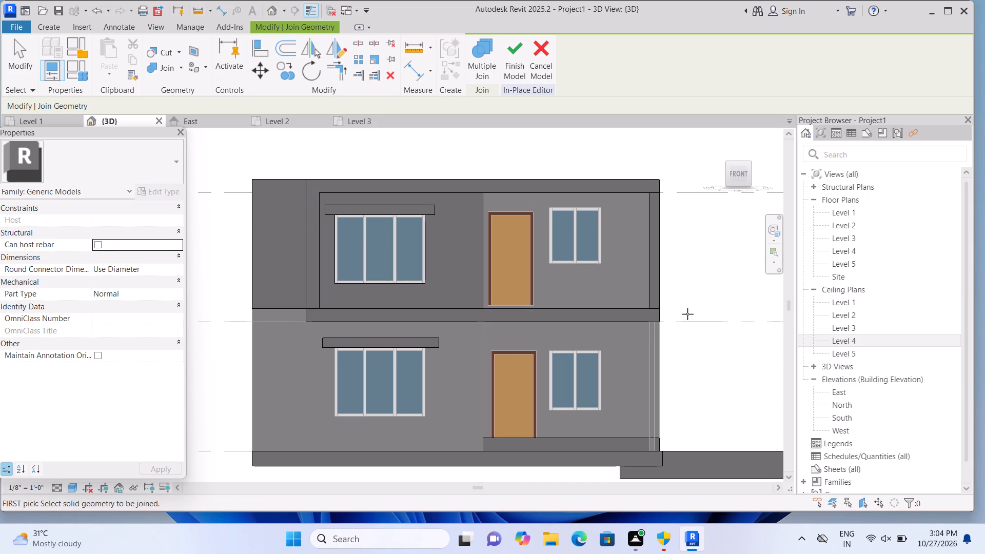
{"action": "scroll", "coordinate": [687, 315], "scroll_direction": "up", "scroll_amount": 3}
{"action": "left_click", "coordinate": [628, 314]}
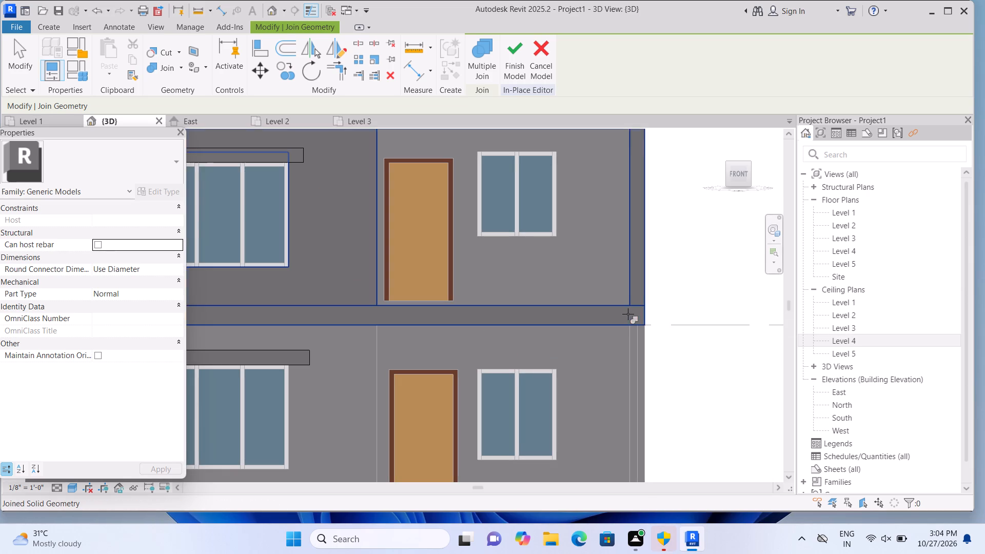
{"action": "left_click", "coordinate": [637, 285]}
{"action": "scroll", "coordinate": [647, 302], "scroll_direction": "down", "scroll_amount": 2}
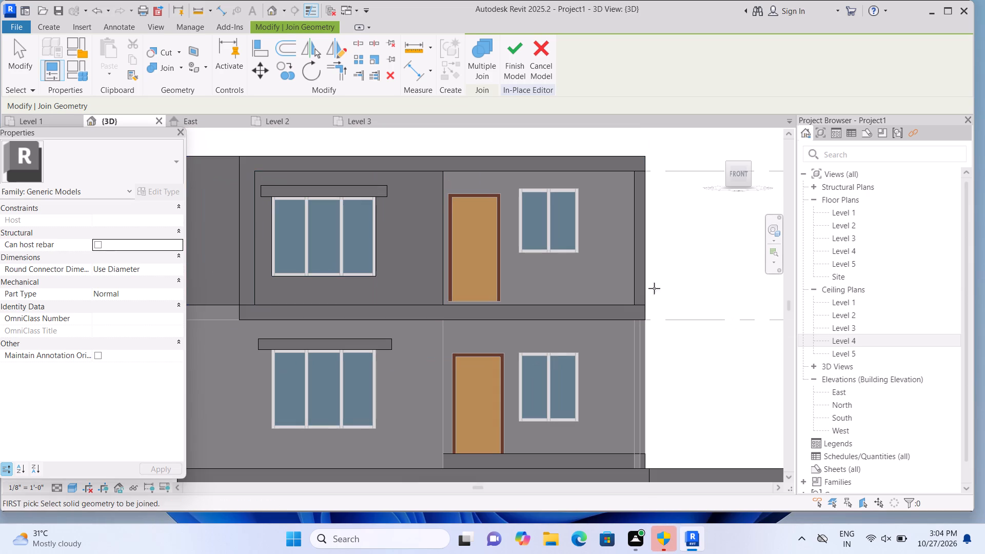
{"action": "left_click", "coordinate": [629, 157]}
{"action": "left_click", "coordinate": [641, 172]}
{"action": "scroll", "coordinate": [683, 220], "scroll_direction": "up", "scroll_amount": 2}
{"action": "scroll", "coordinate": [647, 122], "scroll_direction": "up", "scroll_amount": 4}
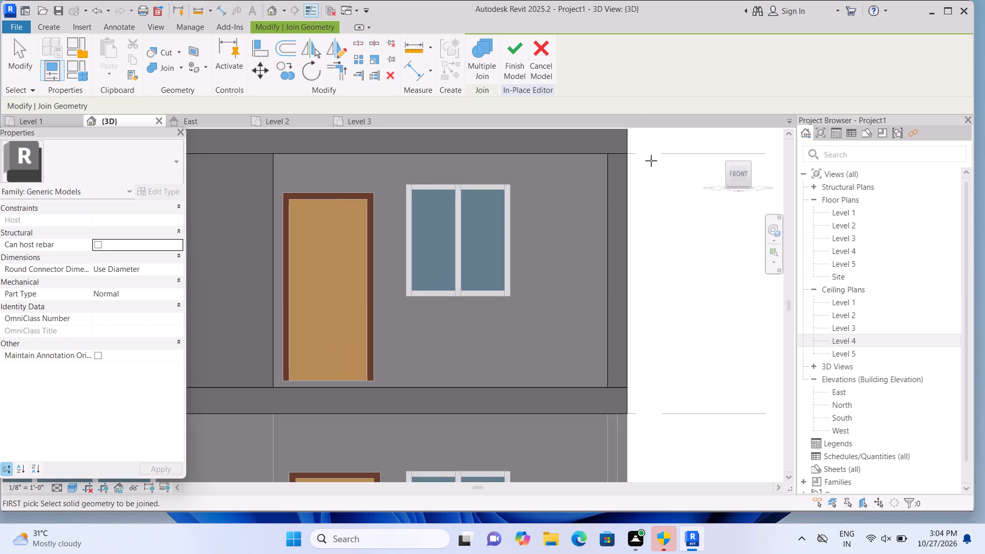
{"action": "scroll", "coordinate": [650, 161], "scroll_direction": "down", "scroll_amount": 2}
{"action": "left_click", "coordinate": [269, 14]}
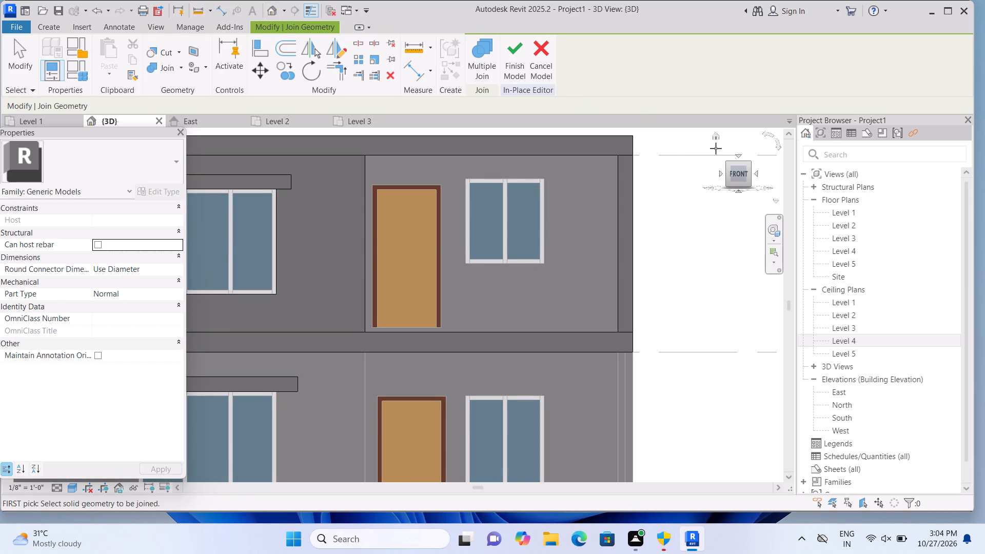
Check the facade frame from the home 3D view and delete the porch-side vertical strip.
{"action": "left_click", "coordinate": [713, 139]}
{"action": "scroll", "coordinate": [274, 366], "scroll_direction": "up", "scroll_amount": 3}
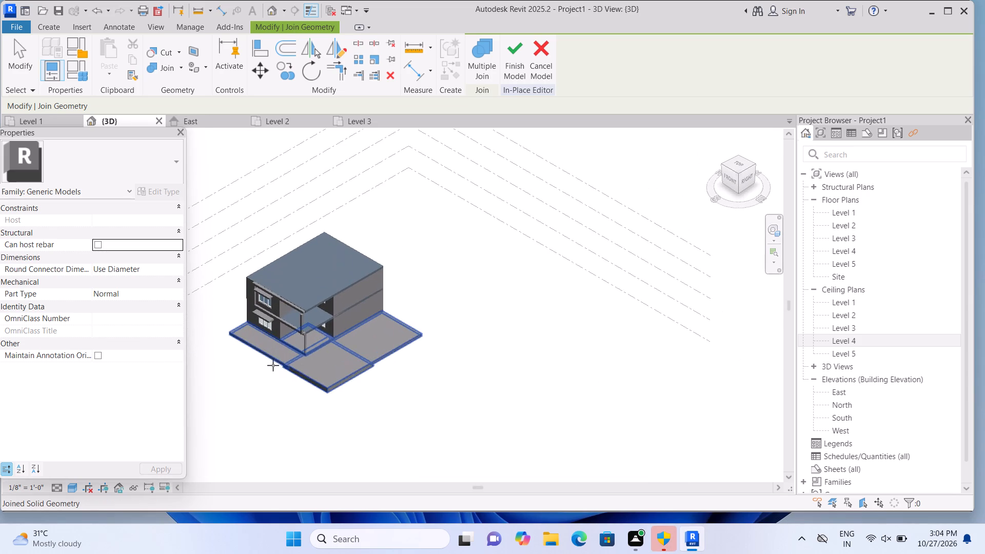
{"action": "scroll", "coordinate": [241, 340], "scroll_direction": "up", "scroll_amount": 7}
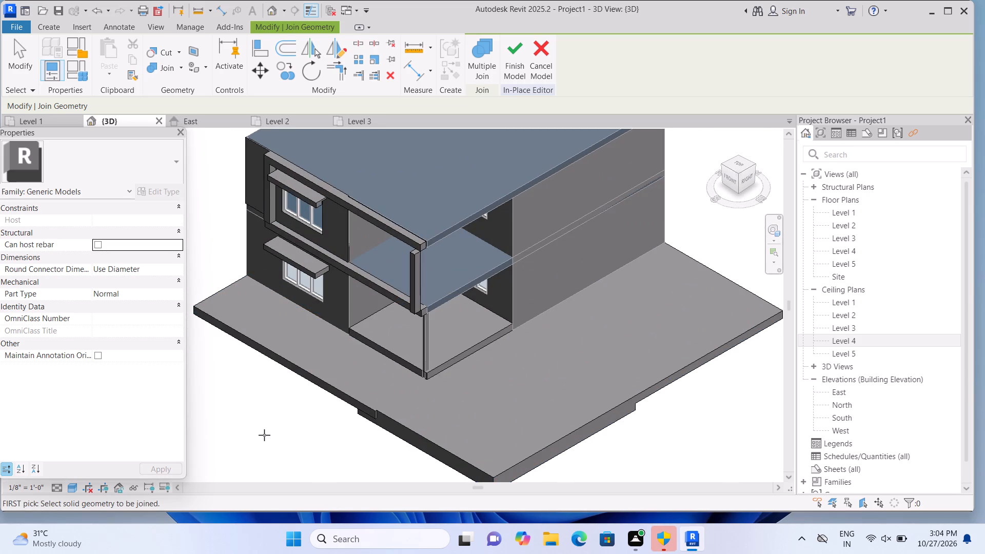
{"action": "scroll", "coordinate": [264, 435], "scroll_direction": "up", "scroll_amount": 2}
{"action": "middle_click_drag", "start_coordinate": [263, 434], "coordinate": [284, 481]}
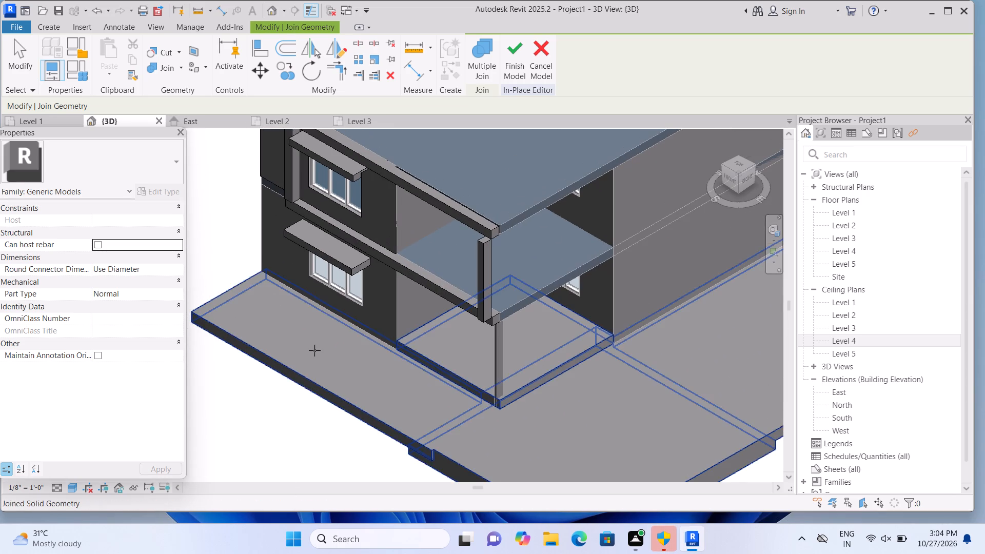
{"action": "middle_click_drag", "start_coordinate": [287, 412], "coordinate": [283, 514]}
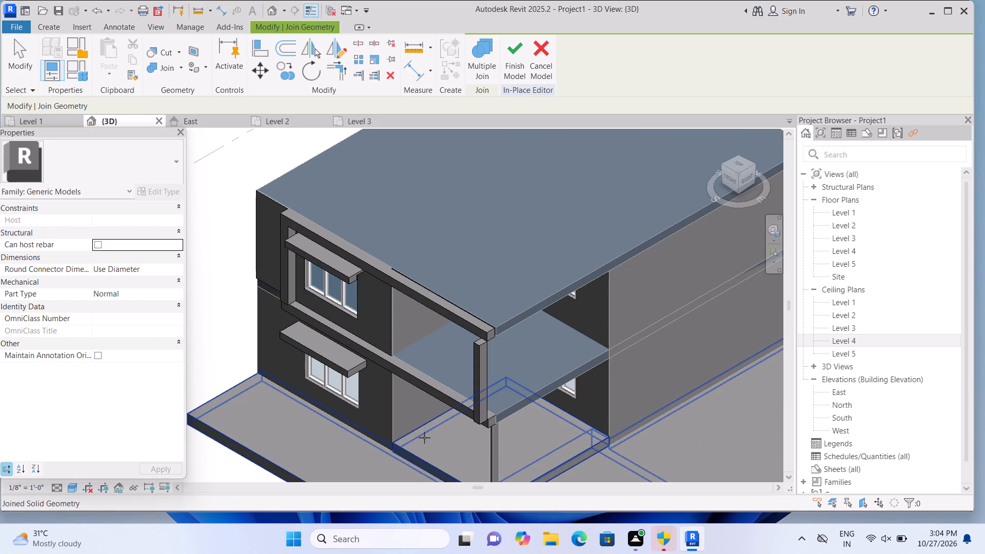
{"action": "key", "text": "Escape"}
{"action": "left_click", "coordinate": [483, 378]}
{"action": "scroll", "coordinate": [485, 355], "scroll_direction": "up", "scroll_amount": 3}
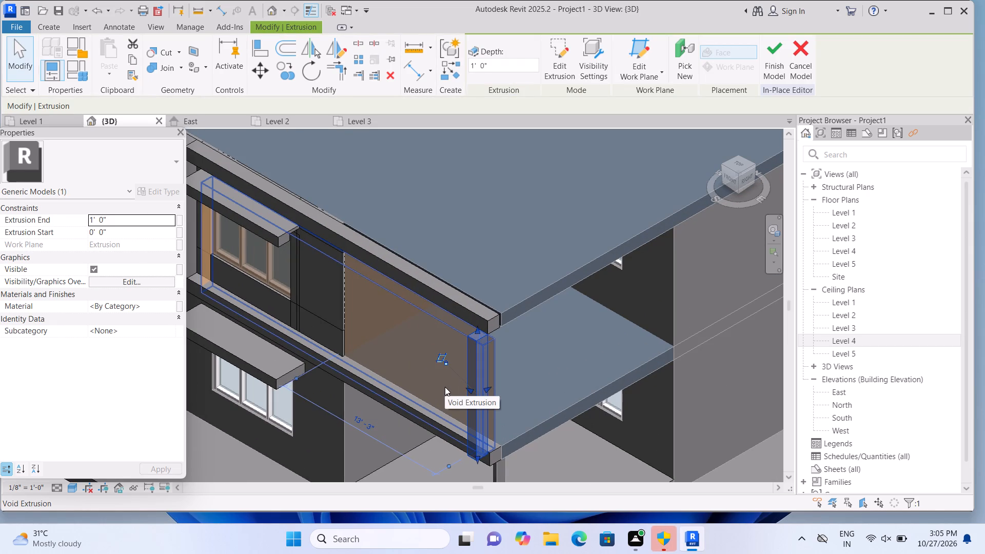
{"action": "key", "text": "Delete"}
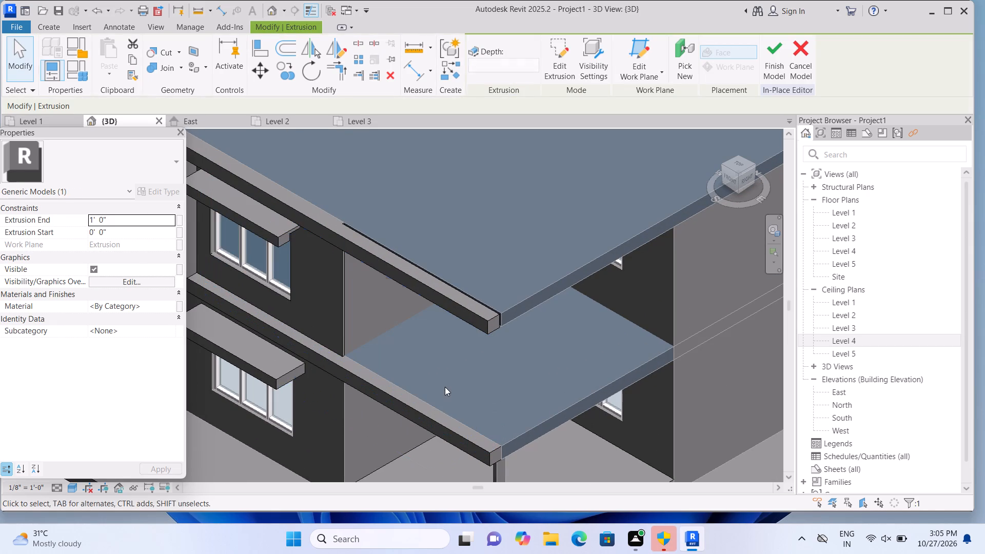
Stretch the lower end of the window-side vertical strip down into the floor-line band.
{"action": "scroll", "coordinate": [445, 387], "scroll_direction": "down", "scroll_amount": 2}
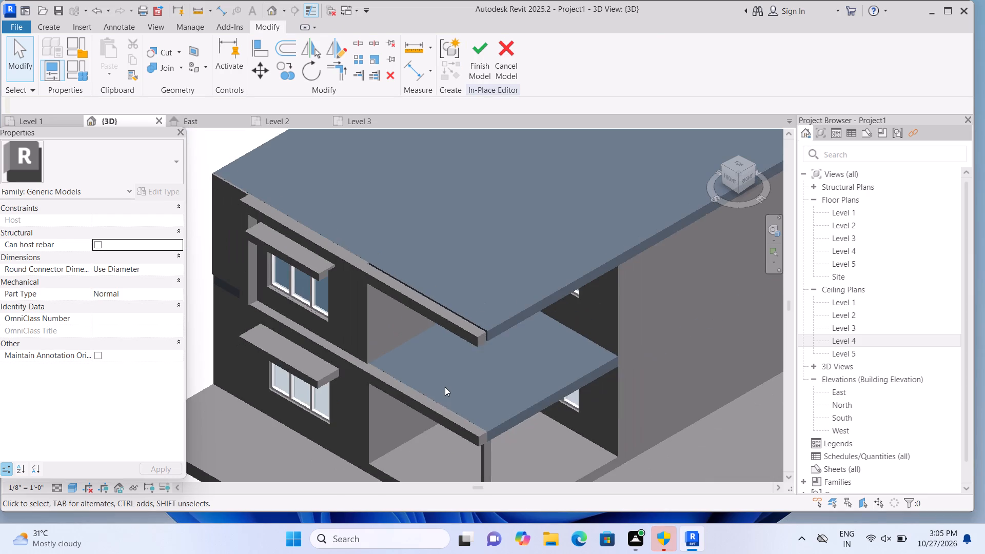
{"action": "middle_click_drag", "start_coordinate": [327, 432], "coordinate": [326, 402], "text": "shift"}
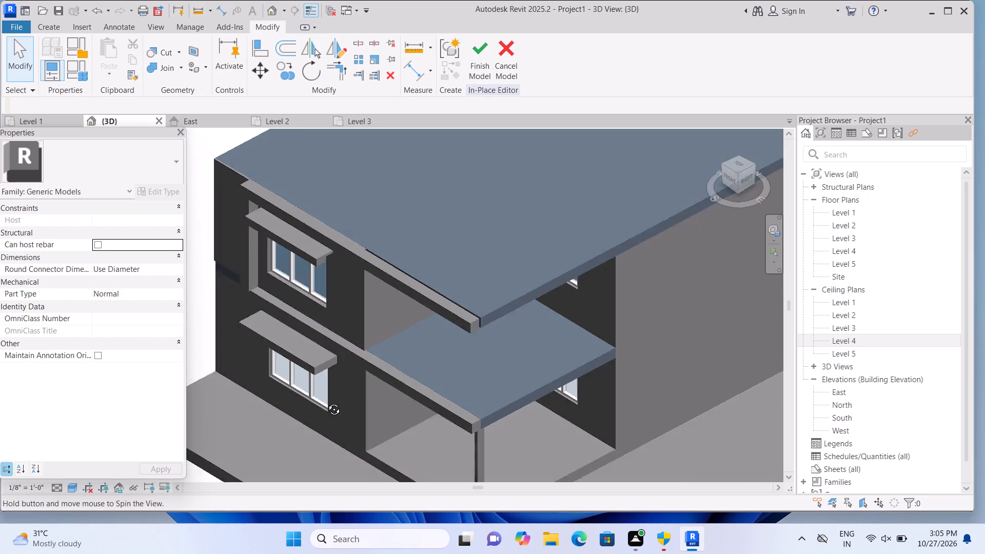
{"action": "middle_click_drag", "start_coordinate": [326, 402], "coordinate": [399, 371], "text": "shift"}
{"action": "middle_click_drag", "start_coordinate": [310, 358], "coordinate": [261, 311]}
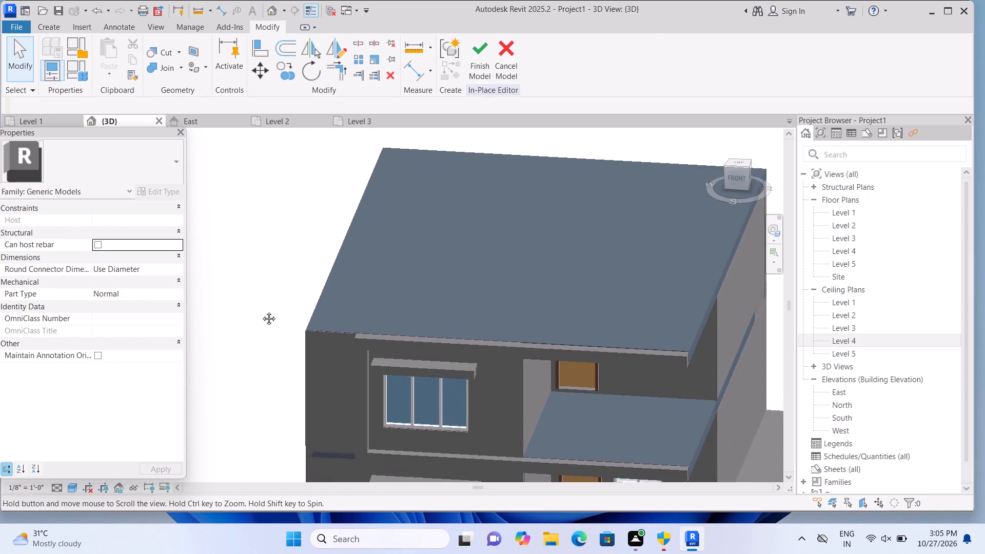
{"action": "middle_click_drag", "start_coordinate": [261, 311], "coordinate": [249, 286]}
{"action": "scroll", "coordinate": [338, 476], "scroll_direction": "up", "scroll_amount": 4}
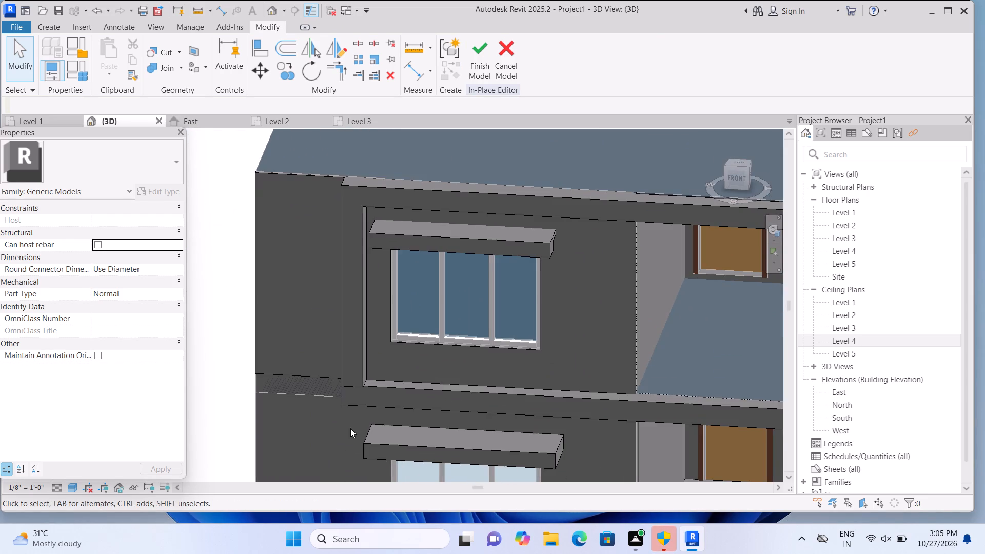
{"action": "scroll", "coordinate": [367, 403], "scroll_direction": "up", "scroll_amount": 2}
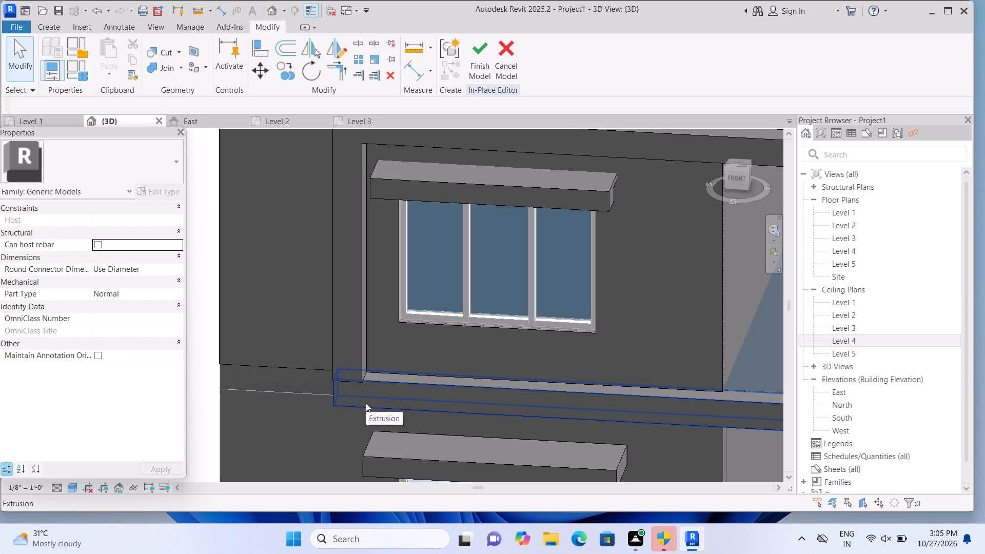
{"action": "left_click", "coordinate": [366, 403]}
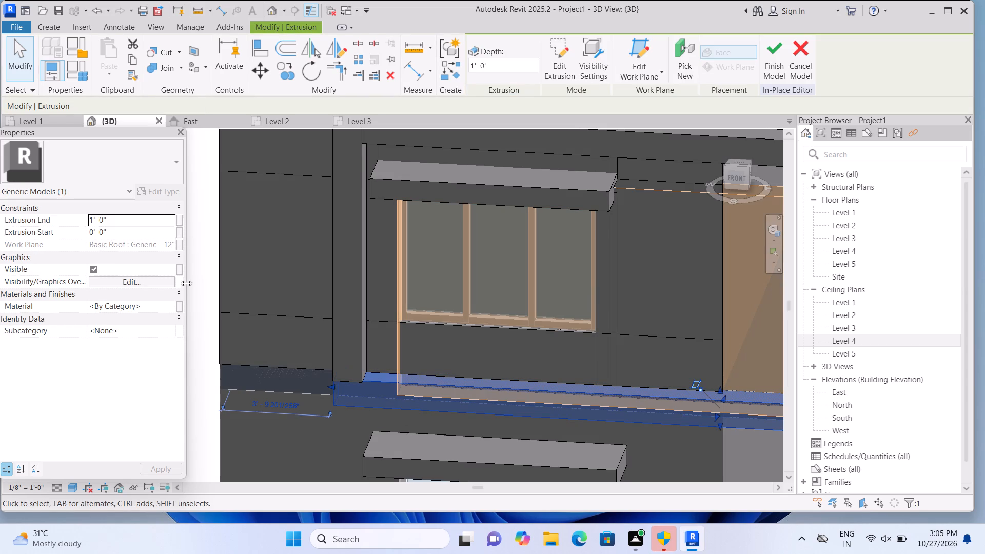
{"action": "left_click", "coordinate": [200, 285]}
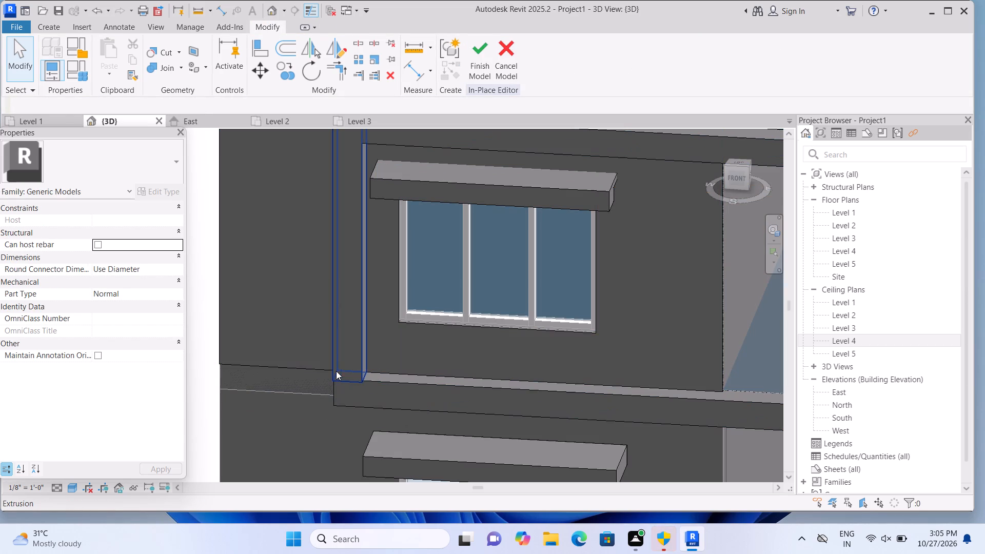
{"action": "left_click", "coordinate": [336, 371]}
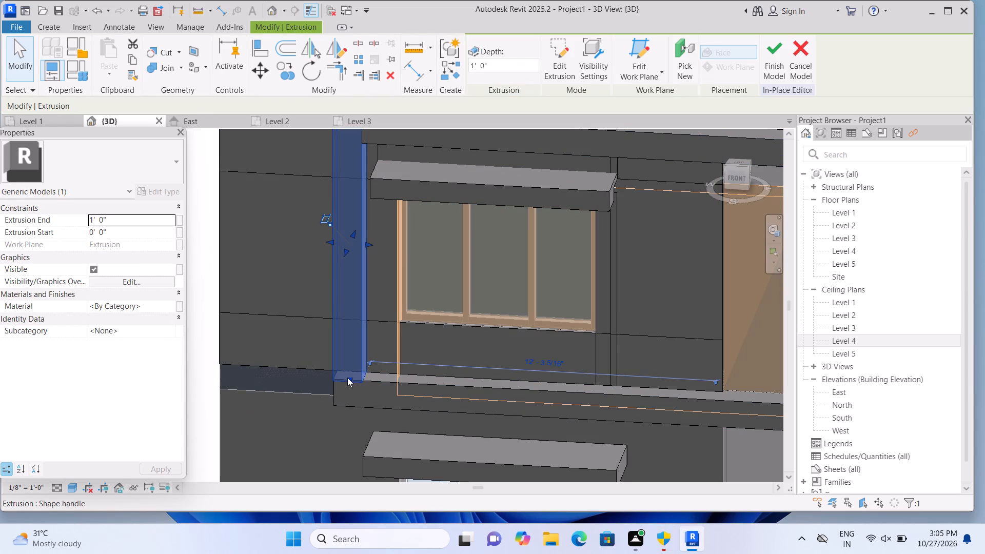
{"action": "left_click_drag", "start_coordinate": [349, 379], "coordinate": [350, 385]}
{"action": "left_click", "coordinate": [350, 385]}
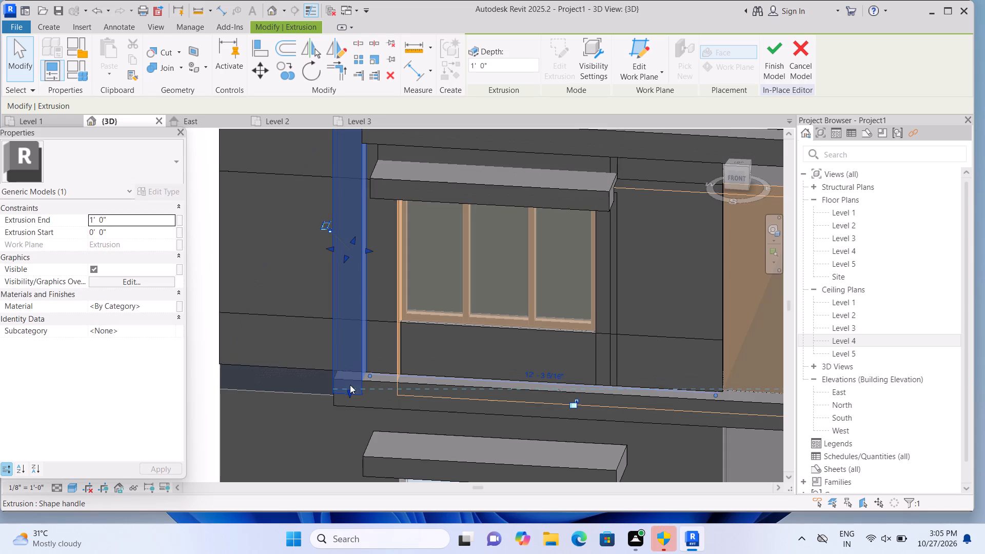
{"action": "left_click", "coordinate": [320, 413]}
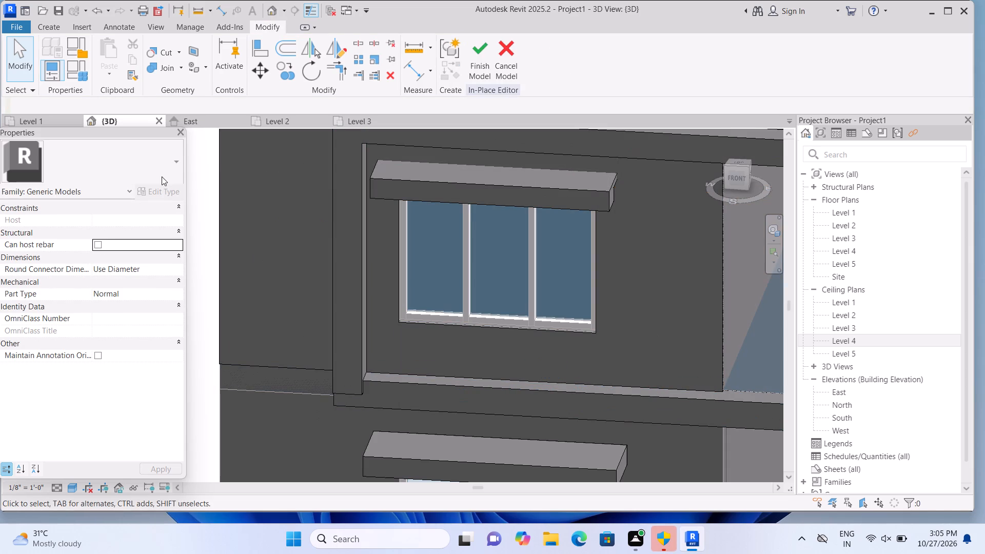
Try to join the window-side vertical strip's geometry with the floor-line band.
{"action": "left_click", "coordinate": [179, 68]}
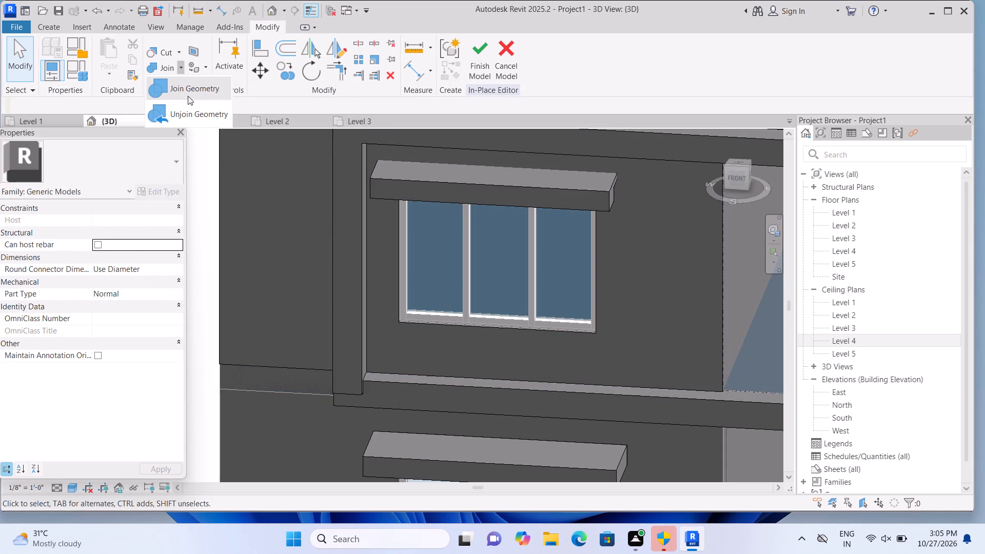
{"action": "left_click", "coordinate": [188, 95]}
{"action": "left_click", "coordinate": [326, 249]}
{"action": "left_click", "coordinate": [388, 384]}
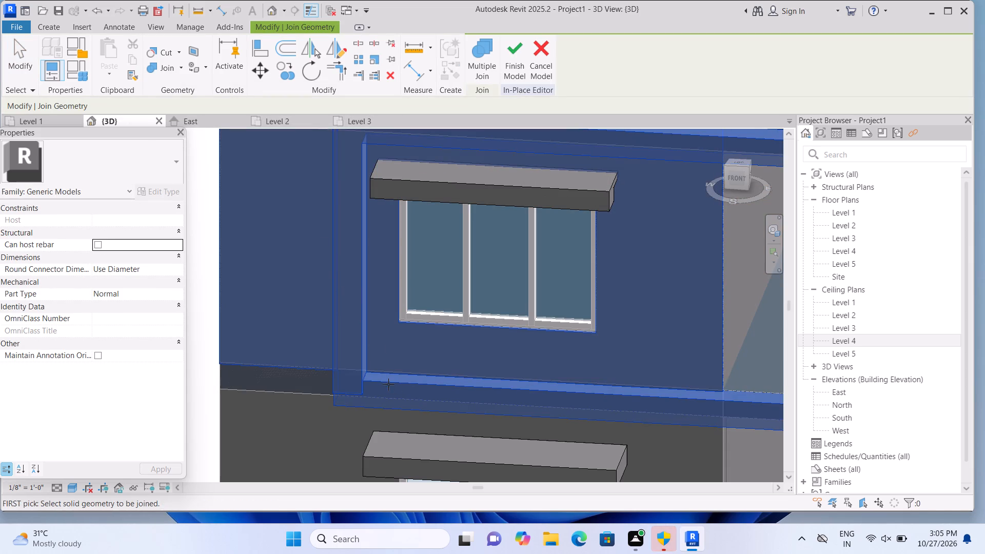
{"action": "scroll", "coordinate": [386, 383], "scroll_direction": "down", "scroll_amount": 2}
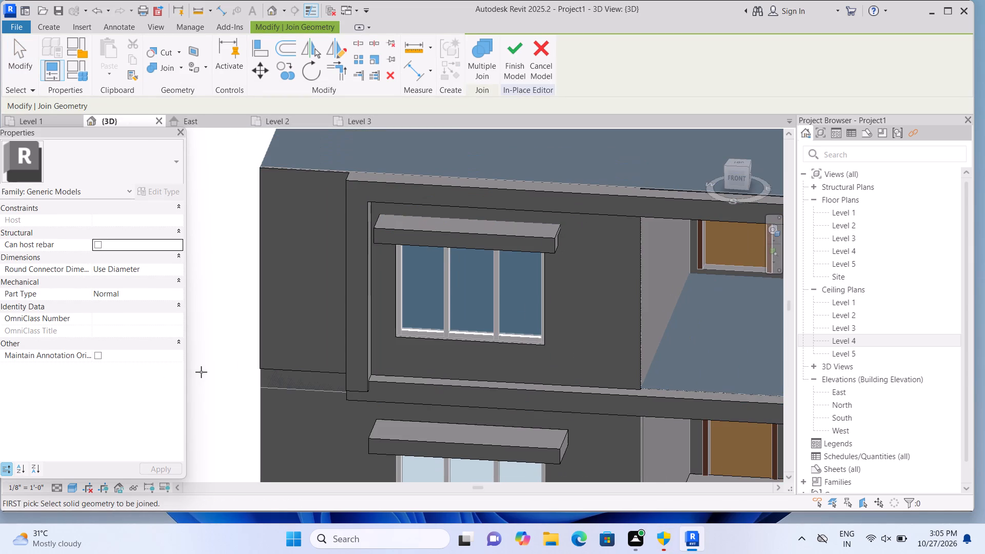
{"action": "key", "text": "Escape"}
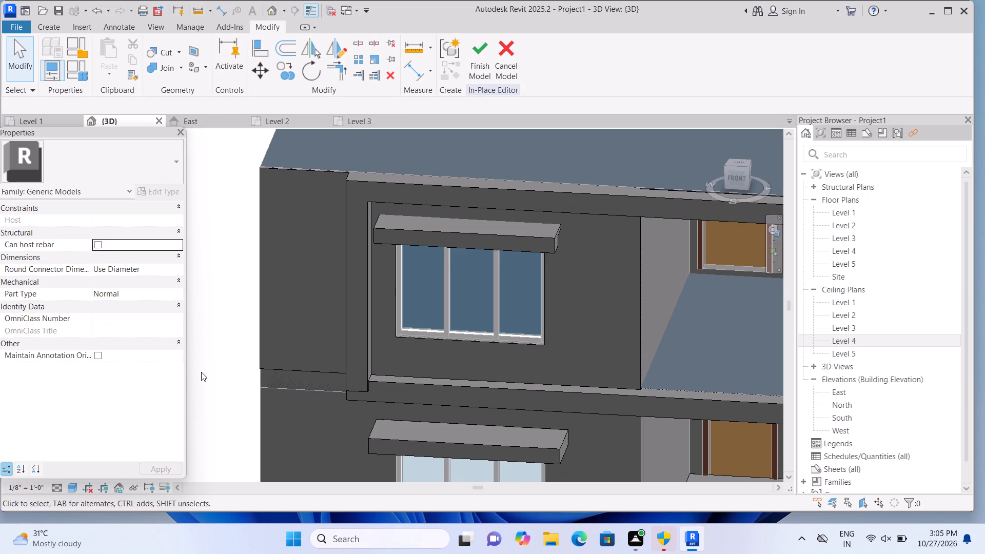
Pull the lower end of the window-side vertical strip back up to the top of the floor-line band.
{"action": "left_click", "coordinate": [398, 385]}
{"action": "scroll", "coordinate": [398, 385], "scroll_direction": "up", "scroll_amount": 4}
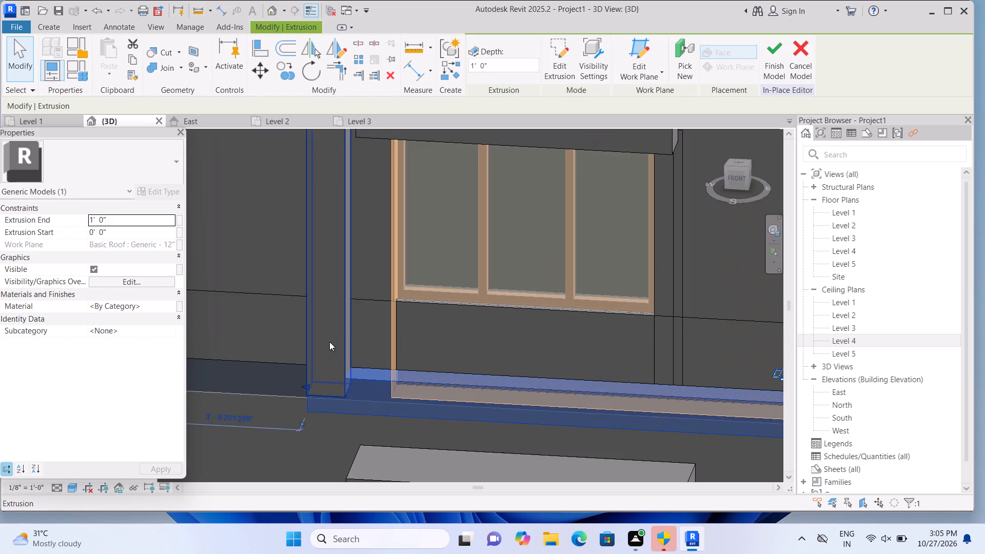
{"action": "left_click", "coordinate": [329, 342]}
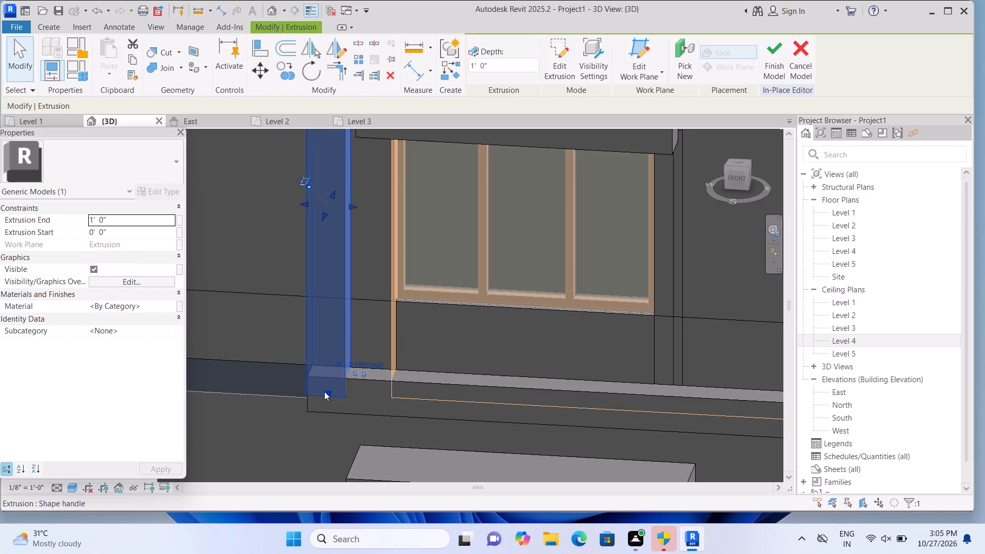
{"action": "left_click_drag", "start_coordinate": [328, 391], "coordinate": [329, 381]}
{"action": "left_click", "coordinate": [329, 381]}
{"action": "left_click", "coordinate": [330, 378]}
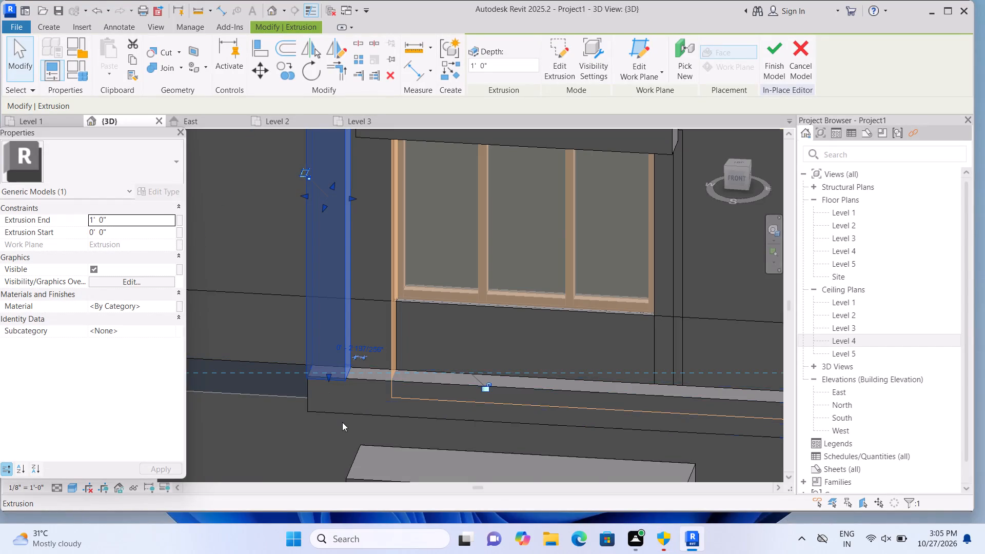
Delete the void extrusion spanning the upper-storey window wall and the porch opening.
{"action": "scroll", "coordinate": [342, 423], "scroll_direction": "down", "scroll_amount": 6}
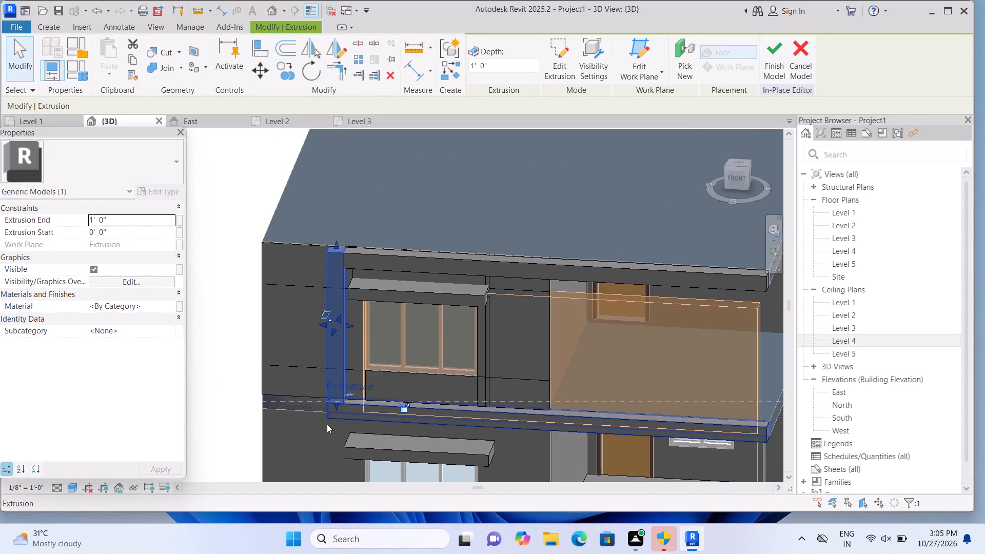
{"action": "middle_click_drag", "start_coordinate": [323, 424], "coordinate": [283, 403]}
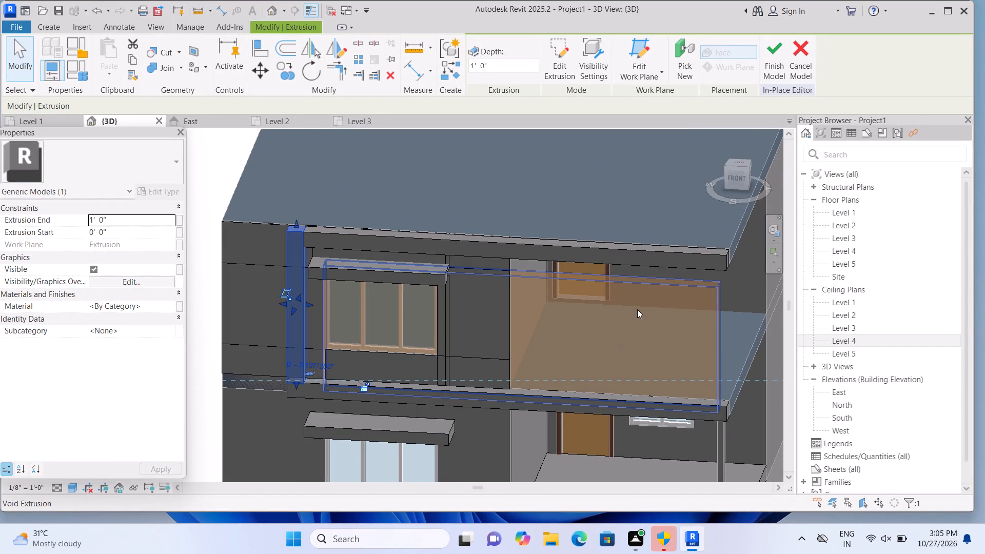
{"action": "left_click", "coordinate": [637, 309]}
{"action": "key", "text": "Delete"}
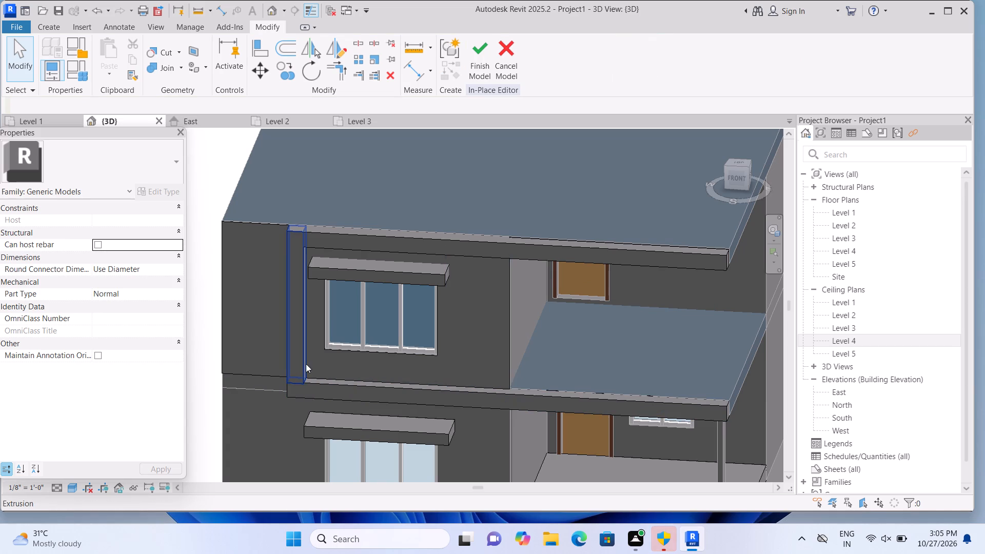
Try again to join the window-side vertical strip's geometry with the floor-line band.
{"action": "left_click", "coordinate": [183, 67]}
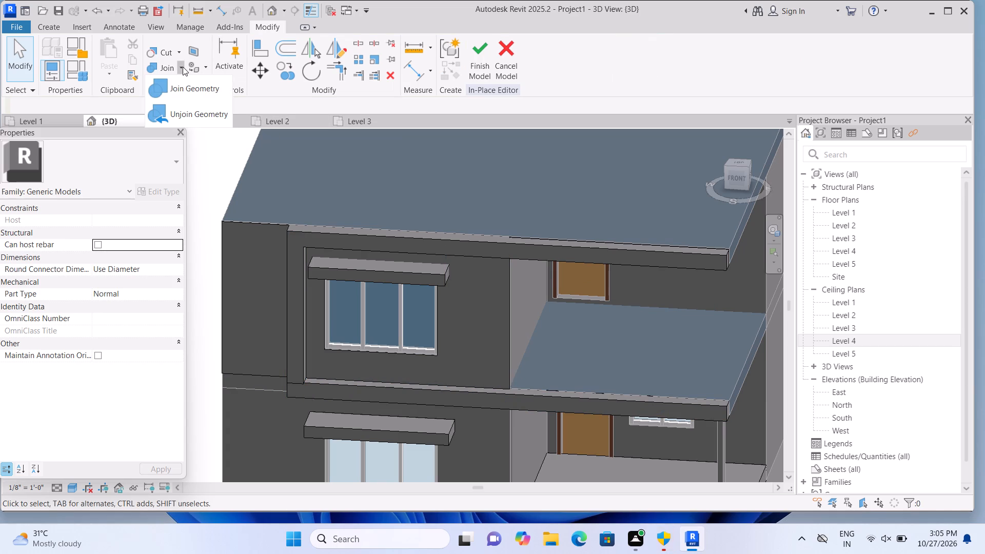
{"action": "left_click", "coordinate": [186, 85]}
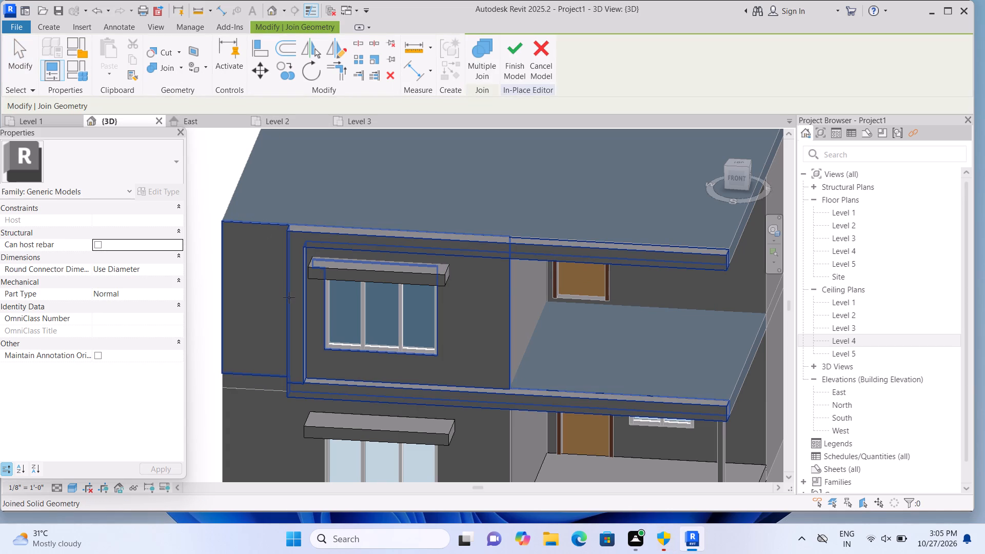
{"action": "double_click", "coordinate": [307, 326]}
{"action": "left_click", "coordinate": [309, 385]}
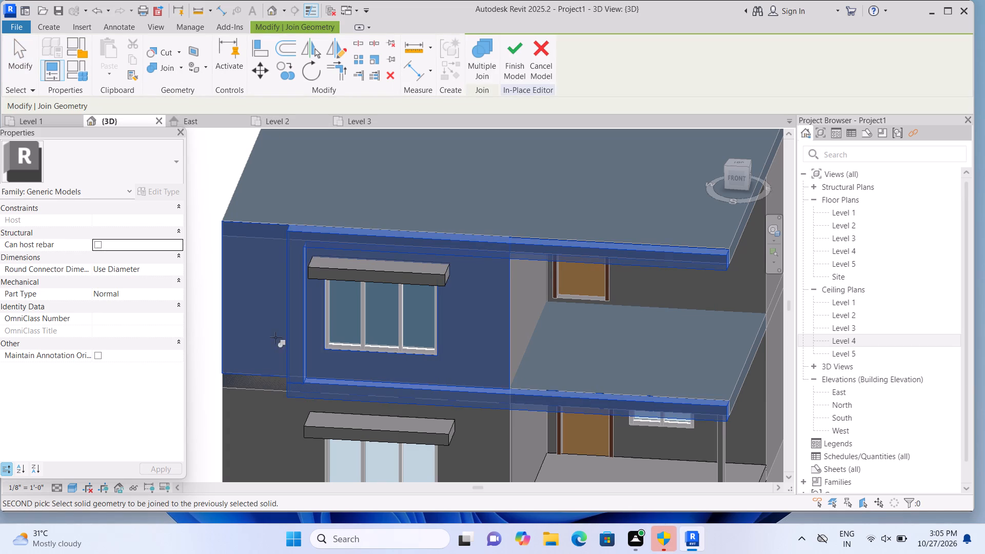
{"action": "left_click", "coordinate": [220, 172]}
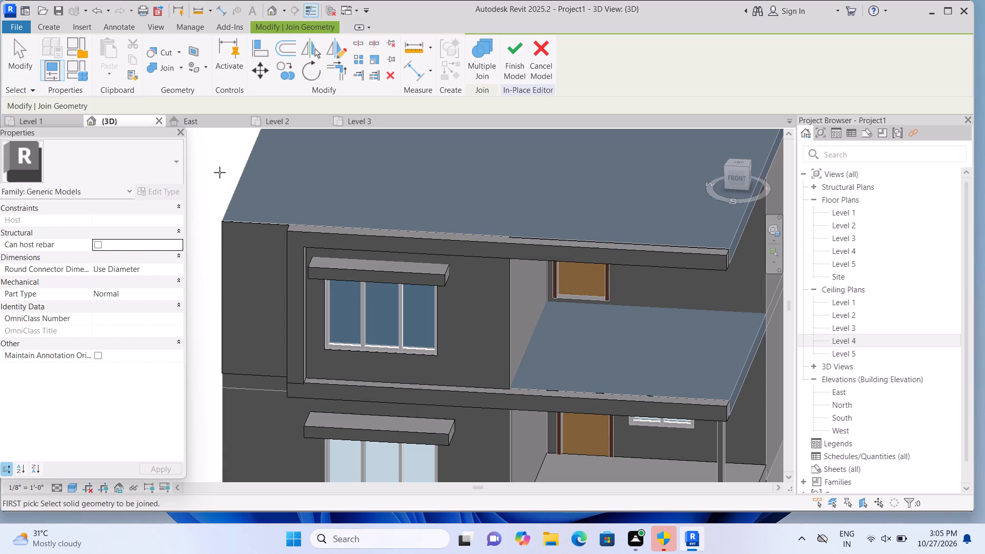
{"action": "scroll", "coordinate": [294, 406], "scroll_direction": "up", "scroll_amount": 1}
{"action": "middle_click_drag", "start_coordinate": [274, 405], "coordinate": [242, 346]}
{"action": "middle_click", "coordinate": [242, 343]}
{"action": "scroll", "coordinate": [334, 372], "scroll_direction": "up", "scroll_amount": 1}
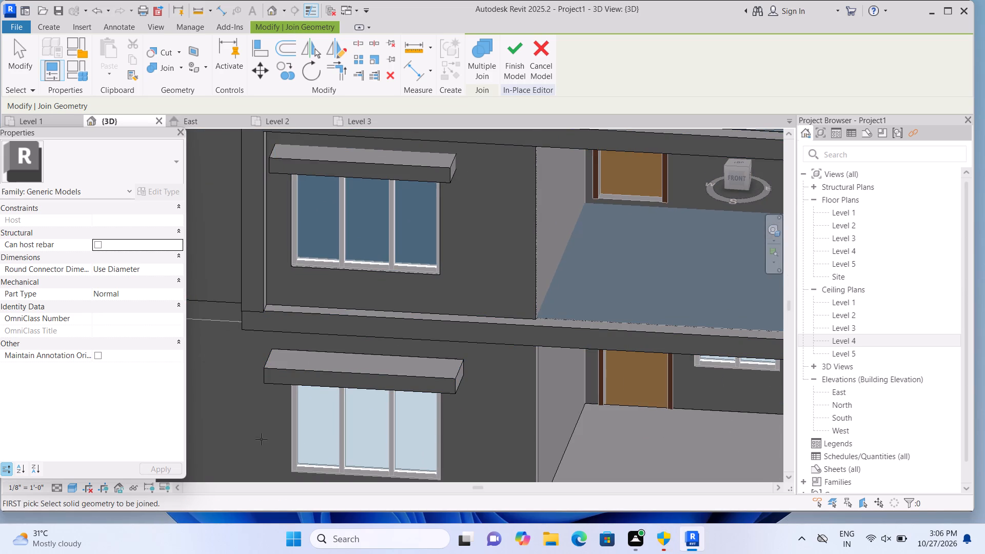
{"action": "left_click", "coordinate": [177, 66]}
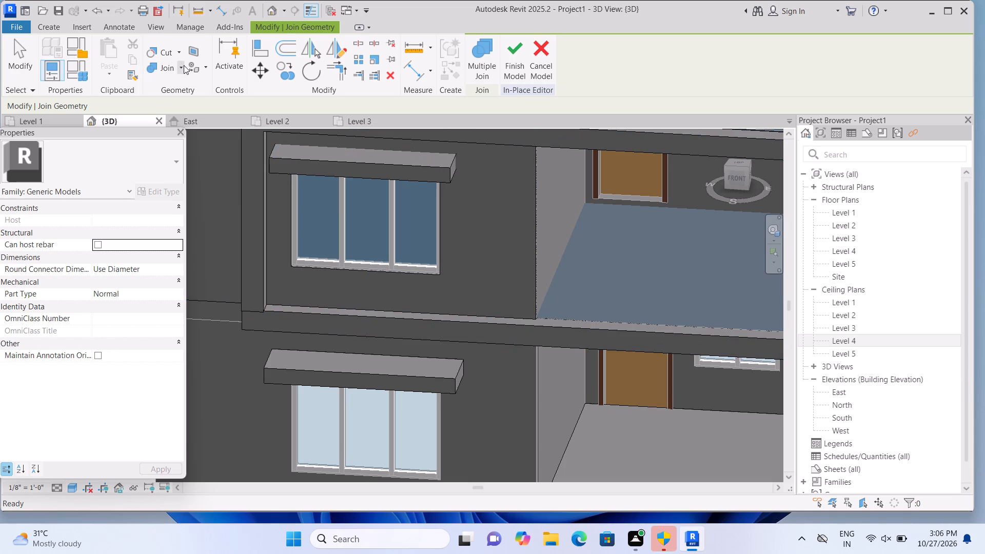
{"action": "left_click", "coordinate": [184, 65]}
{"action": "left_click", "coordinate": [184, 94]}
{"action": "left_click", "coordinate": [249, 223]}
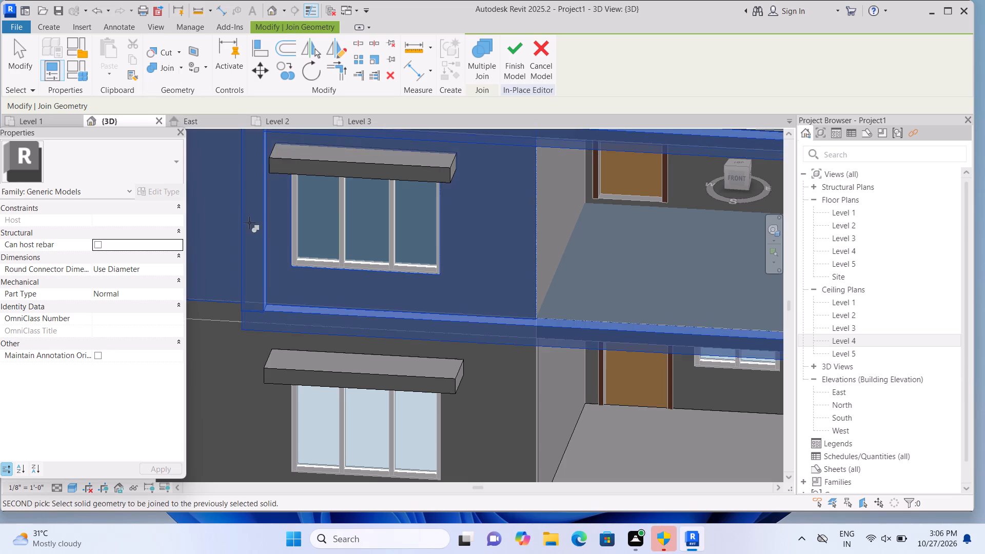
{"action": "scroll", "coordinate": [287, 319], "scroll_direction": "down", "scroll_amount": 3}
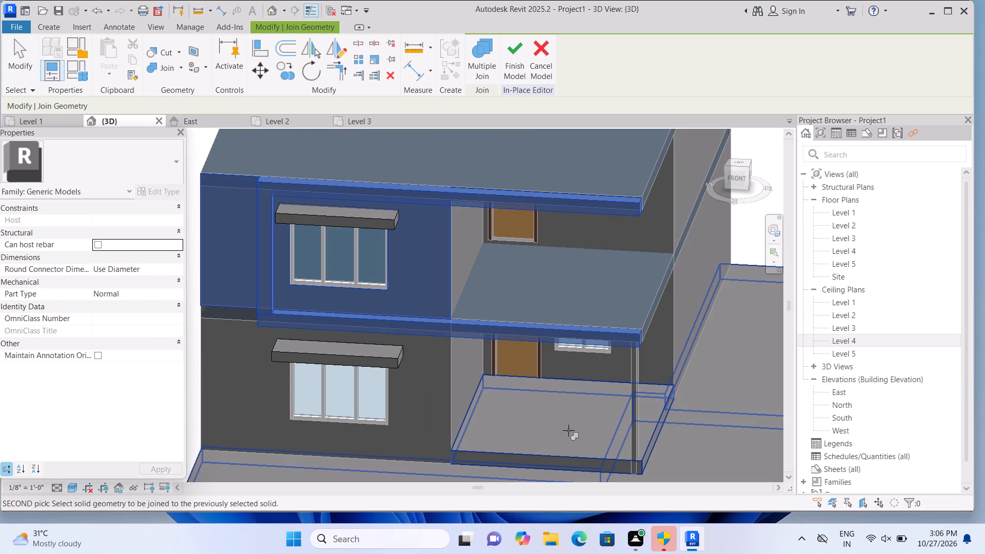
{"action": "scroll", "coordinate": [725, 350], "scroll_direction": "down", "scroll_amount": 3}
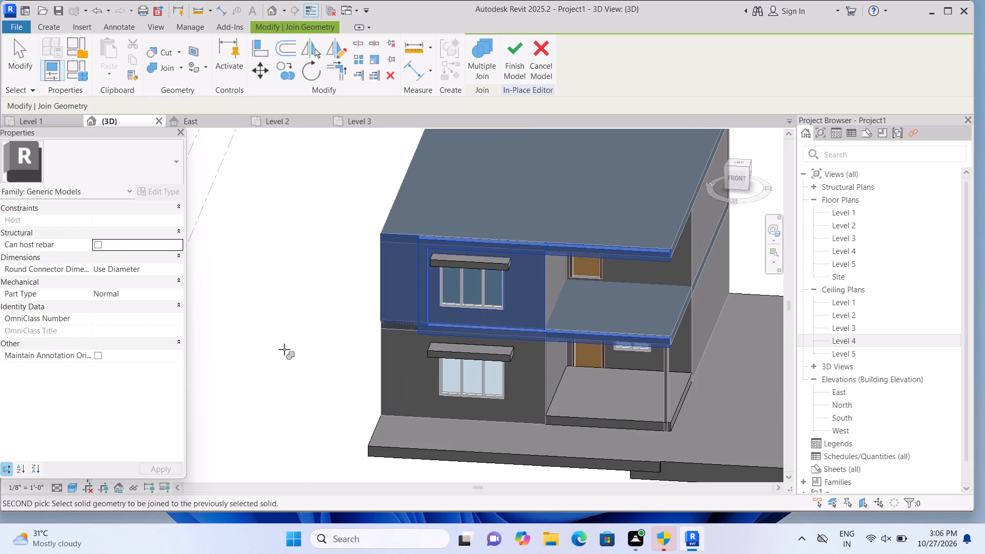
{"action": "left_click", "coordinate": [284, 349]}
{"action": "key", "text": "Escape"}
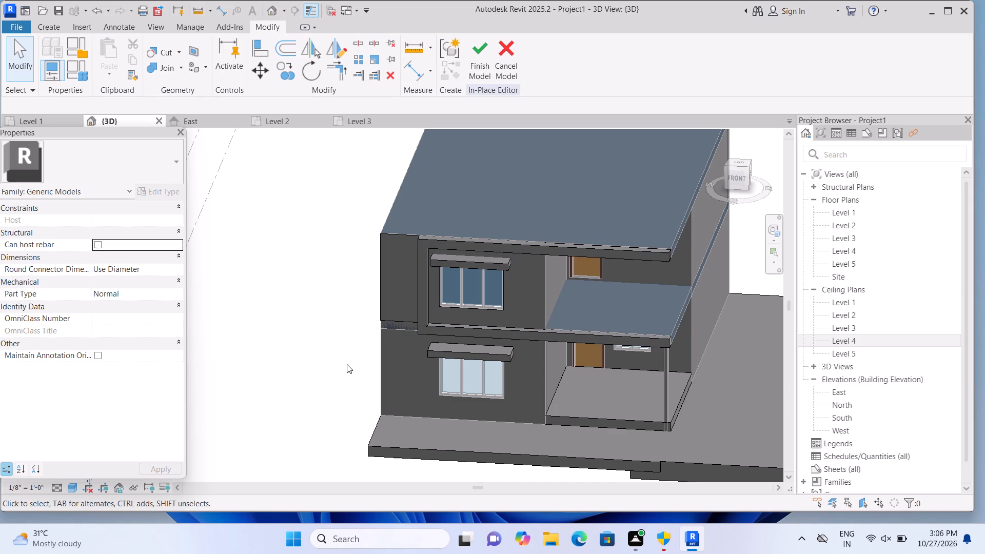
Delete the floor-line band running beneath the upper storey.
{"action": "left_click", "coordinate": [448, 329]}
{"action": "key", "text": "Delete"}
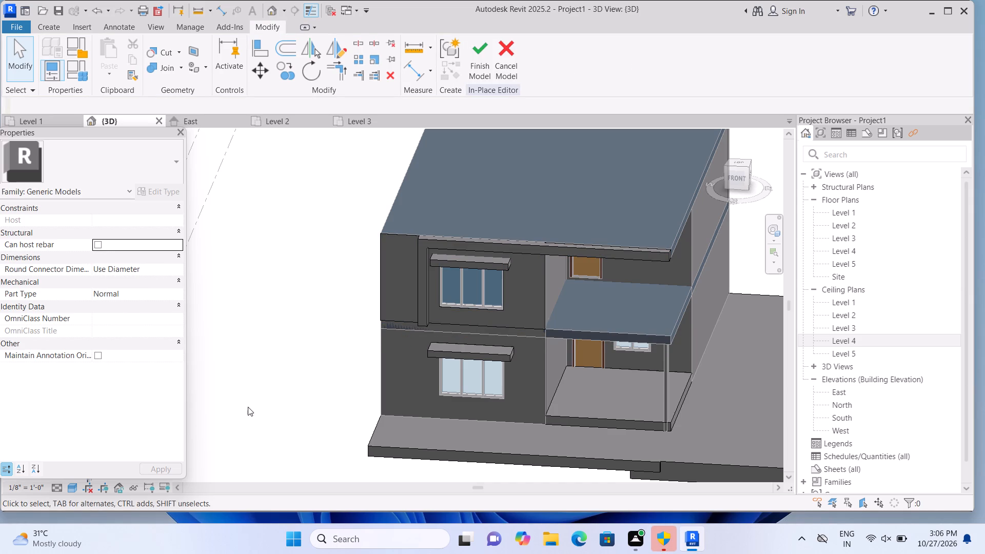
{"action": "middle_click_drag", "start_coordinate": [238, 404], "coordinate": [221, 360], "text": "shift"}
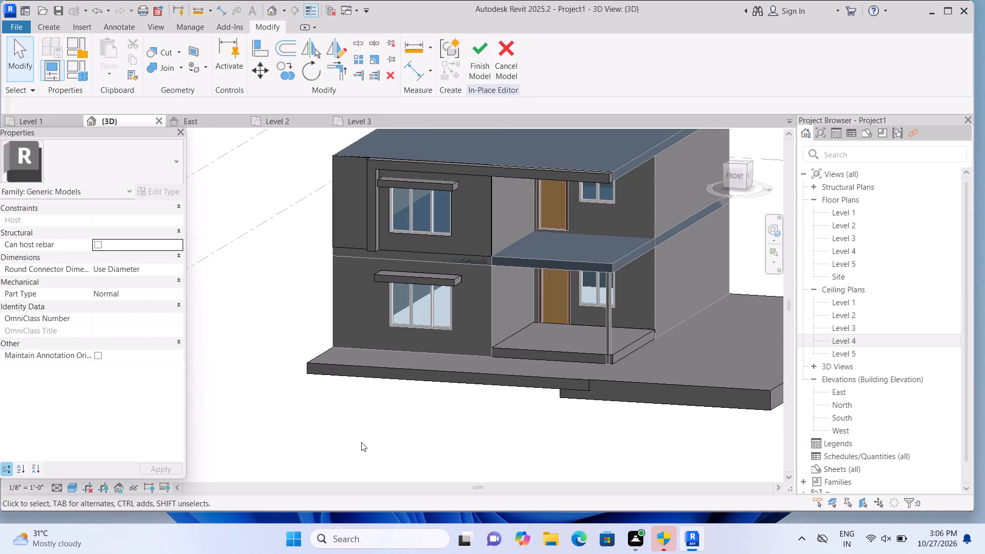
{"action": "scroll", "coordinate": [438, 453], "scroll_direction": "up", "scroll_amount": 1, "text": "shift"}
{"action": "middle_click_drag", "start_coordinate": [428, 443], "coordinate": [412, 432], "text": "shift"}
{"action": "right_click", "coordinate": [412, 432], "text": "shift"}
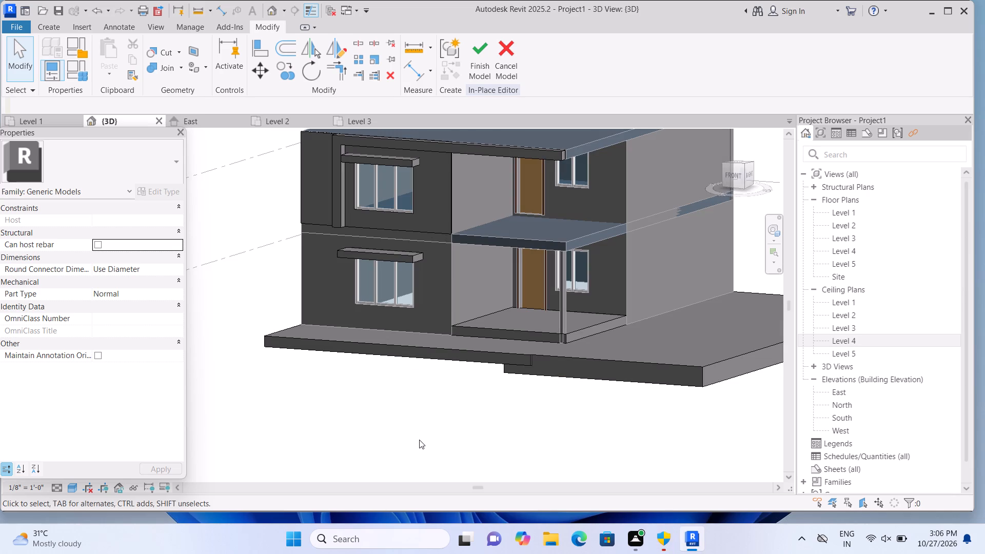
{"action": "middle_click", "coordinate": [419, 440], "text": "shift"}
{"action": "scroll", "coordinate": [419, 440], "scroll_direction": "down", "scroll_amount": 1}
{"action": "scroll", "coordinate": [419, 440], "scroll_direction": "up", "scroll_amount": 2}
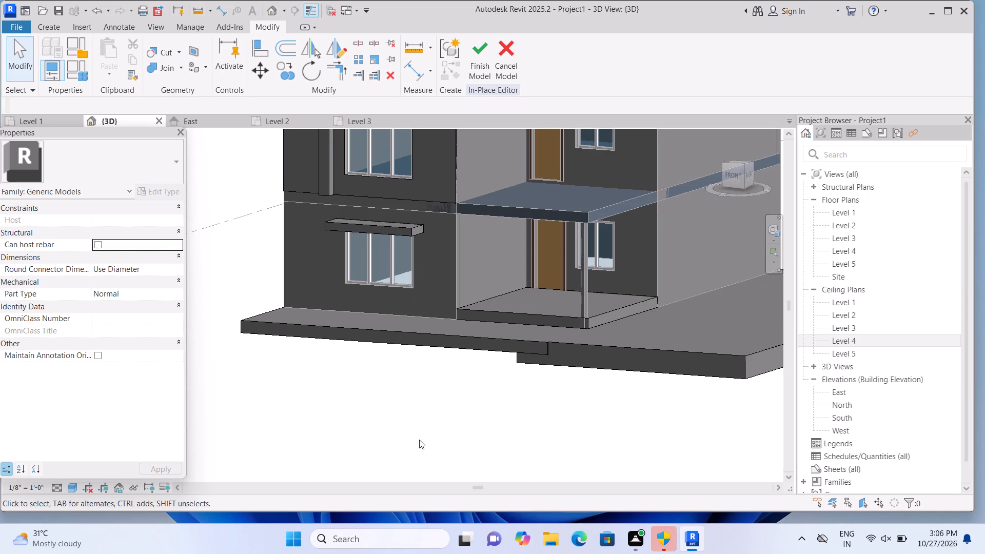
Examine the front facade and its remaining upper-storey frame in 3D, both close up and as a whole.
{"action": "middle_click", "coordinate": [419, 440], "text": "shift"}
{"action": "scroll", "coordinate": [419, 440], "scroll_direction": "down", "scroll_amount": 2}
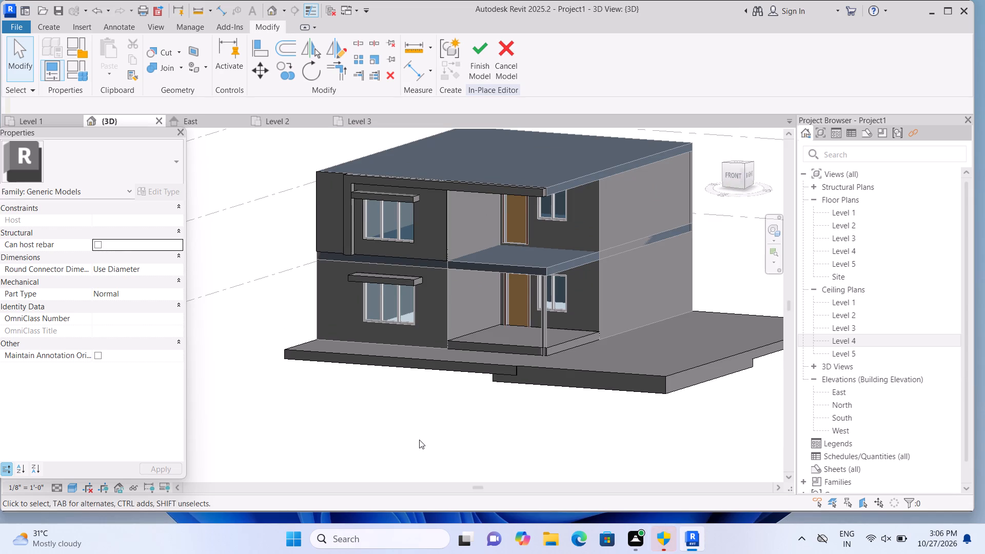
{"action": "scroll", "coordinate": [419, 440], "scroll_direction": "down", "scroll_amount": 1}
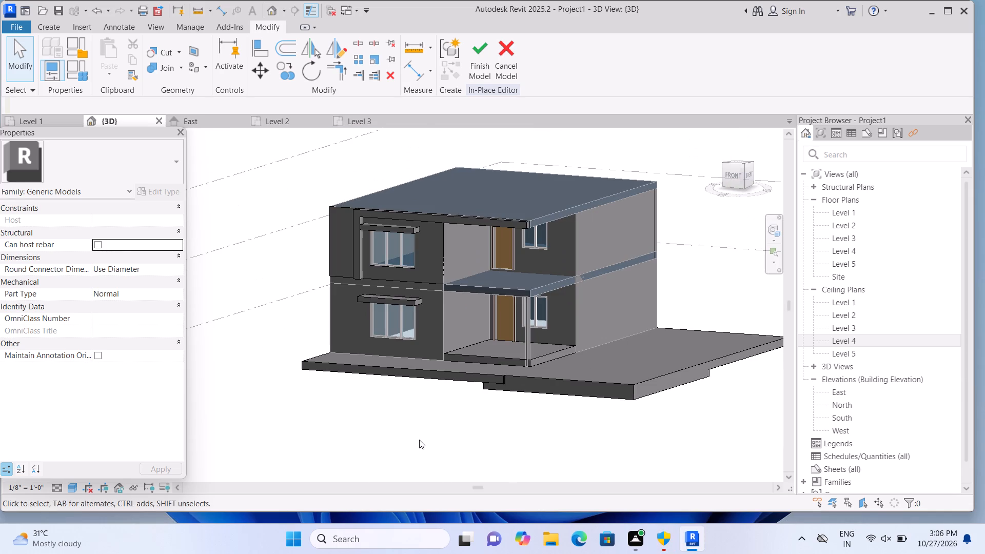
{"action": "scroll", "coordinate": [419, 440], "scroll_direction": "down", "scroll_amount": 4}
{"action": "scroll", "coordinate": [419, 440], "scroll_direction": "up", "scroll_amount": 3}
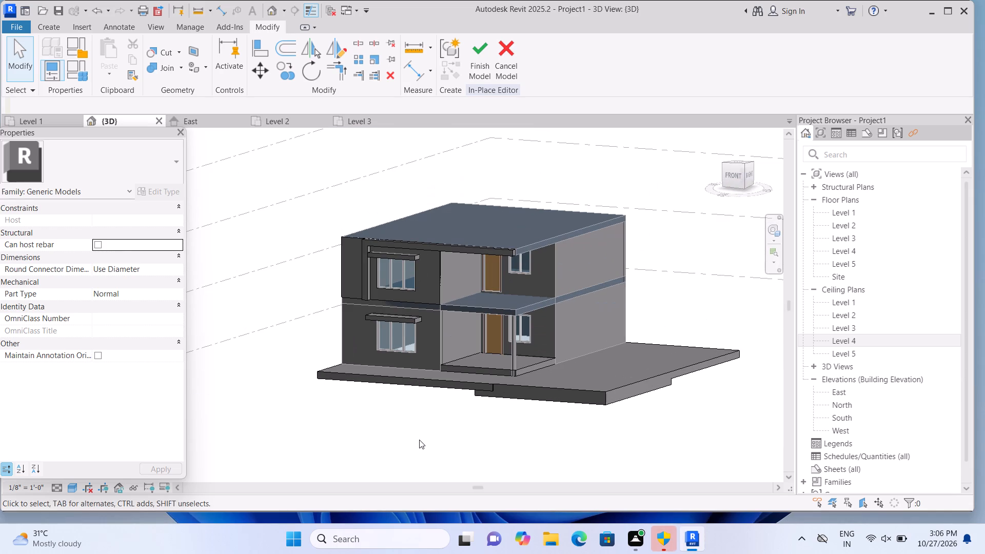
{"action": "scroll", "coordinate": [419, 437], "scroll_direction": "up", "scroll_amount": 2}
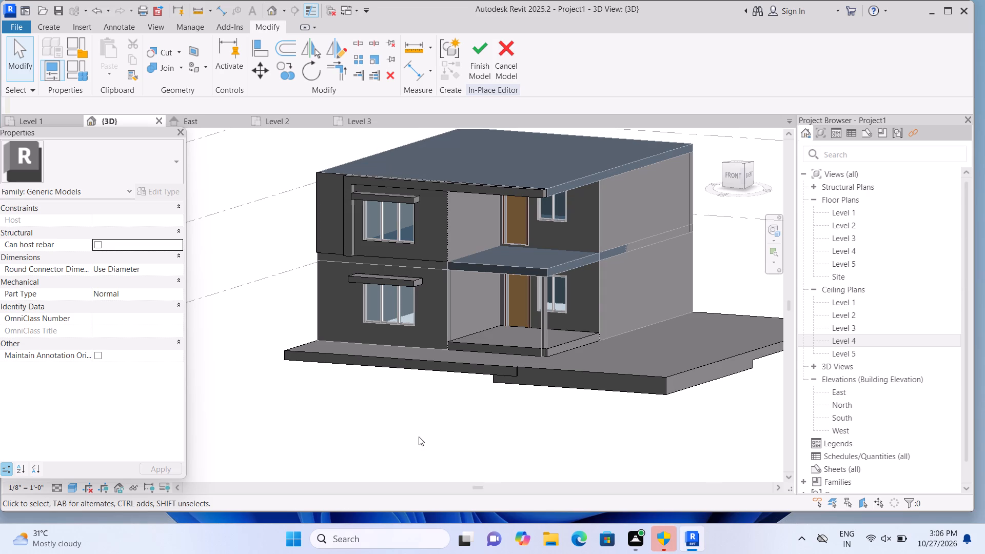
{"action": "middle_click", "coordinate": [419, 437], "text": "shift"}
{"action": "scroll", "coordinate": [419, 437], "scroll_direction": "down", "scroll_amount": 4}
{"action": "scroll", "coordinate": [423, 428], "scroll_direction": "up", "scroll_amount": 3}
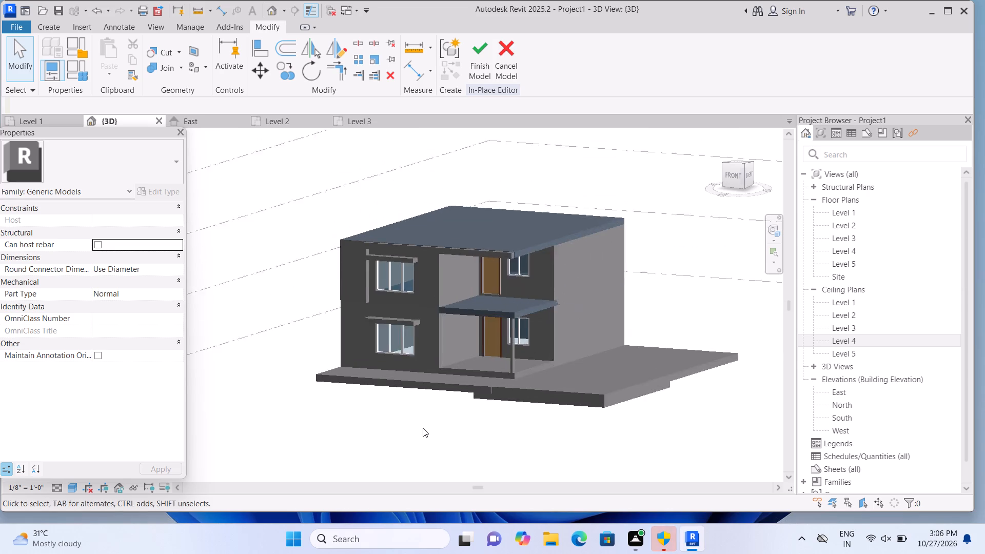
{"action": "scroll", "coordinate": [423, 428], "scroll_direction": "up", "scroll_amount": 2}
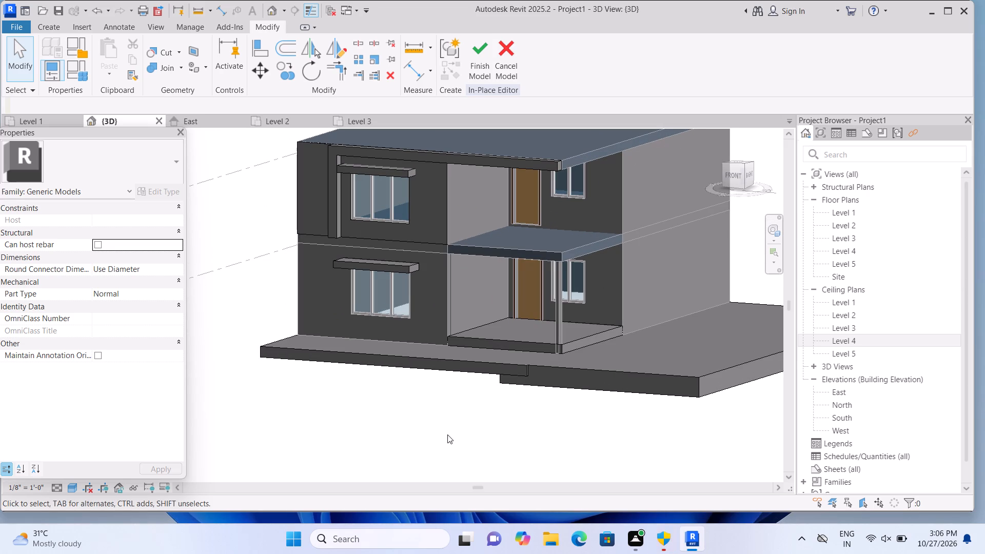
{"action": "scroll", "coordinate": [644, 326], "scroll_direction": "up", "scroll_amount": 1}
{"action": "scroll", "coordinate": [606, 350], "scroll_direction": "down", "scroll_amount": 1}
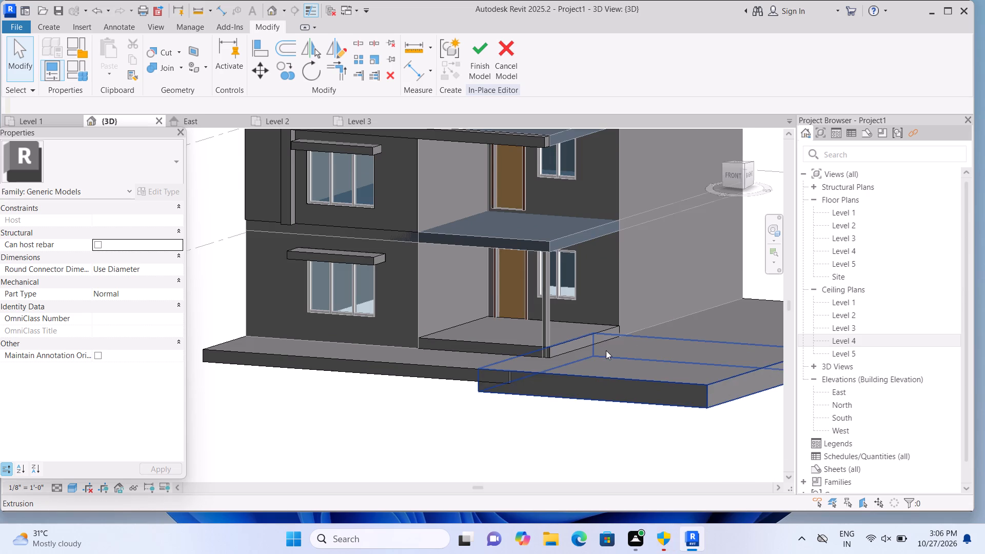
{"action": "scroll", "coordinate": [606, 350], "scroll_direction": "down", "scroll_amount": 1}
{"action": "scroll", "coordinate": [567, 433], "scroll_direction": "up", "scroll_amount": 1}
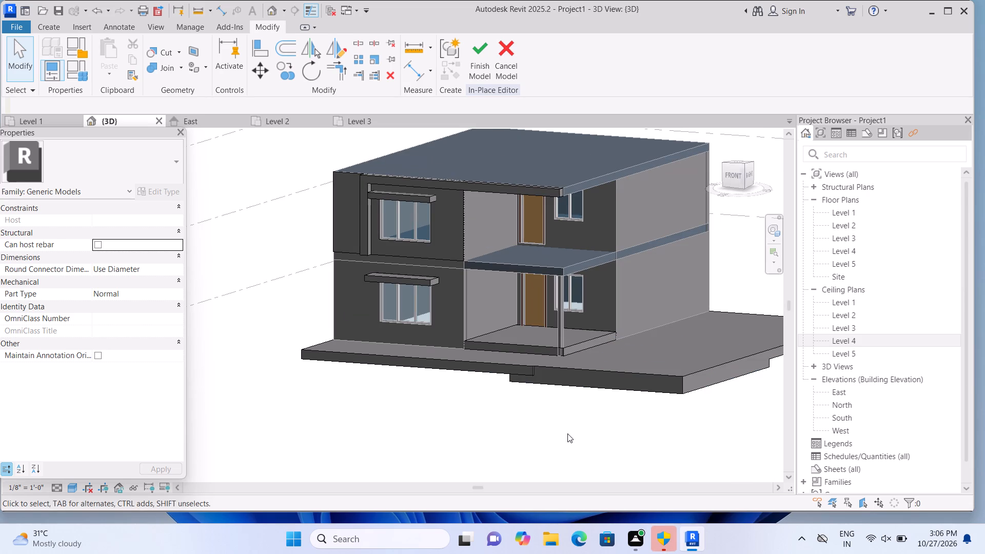
{"action": "scroll", "coordinate": [567, 433], "scroll_direction": "up", "scroll_amount": 1}
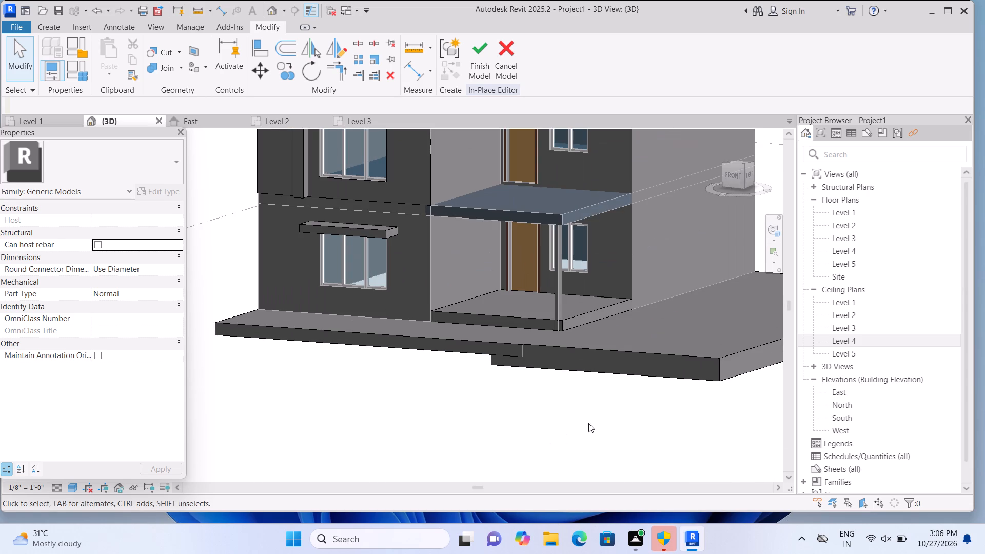
{"action": "scroll", "coordinate": [588, 423], "scroll_direction": "down", "scroll_amount": 2, "text": "ctrl"}
{"action": "scroll", "coordinate": [587, 422], "scroll_direction": "down", "scroll_amount": 1}
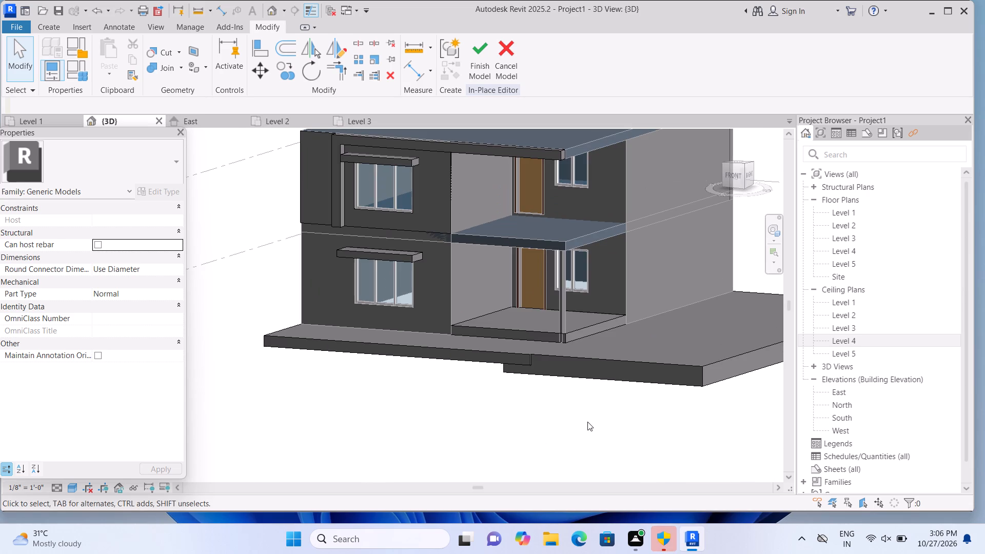
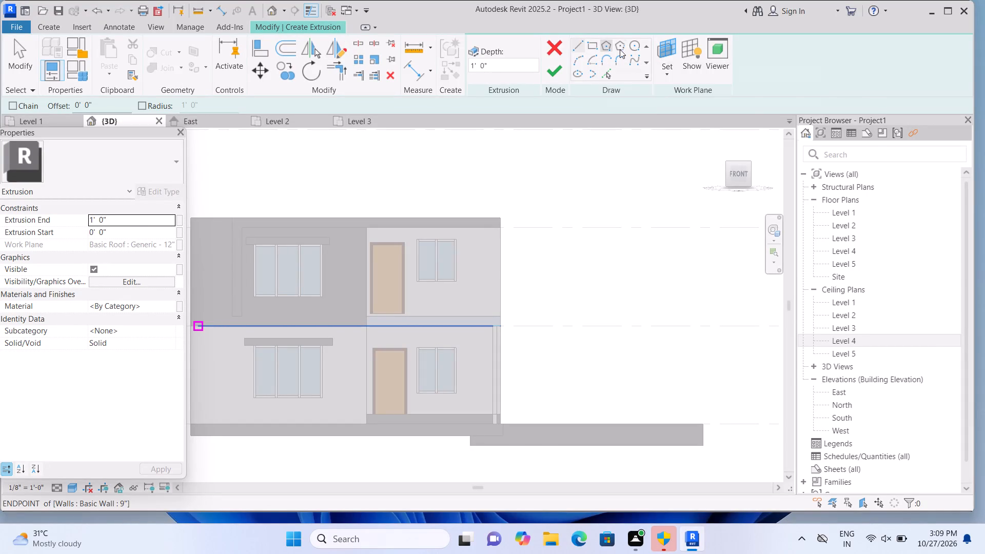
Using the front face beside the upper window as work plane, extrude a floor-line band about 27'-3" by 1'-0", 1'-0" deep, beneath the upper storey.
{"action": "left_click", "coordinate": [660, 70]}
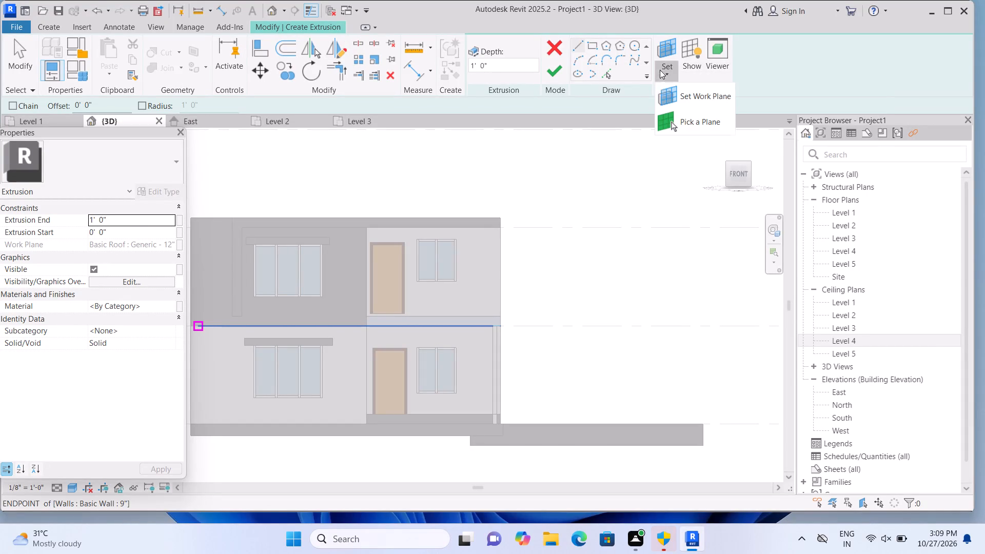
{"action": "left_click", "coordinate": [669, 112]}
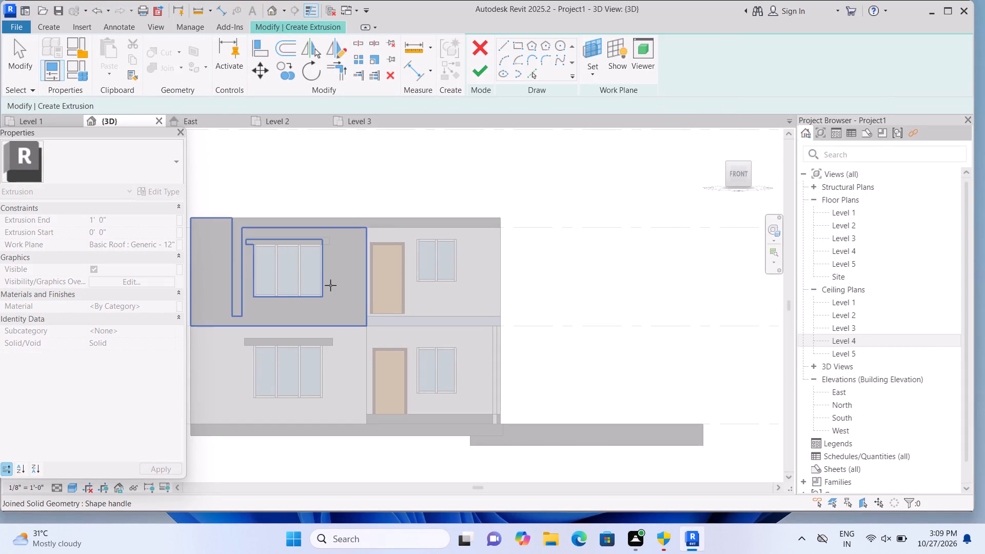
{"action": "left_click", "coordinate": [330, 285]}
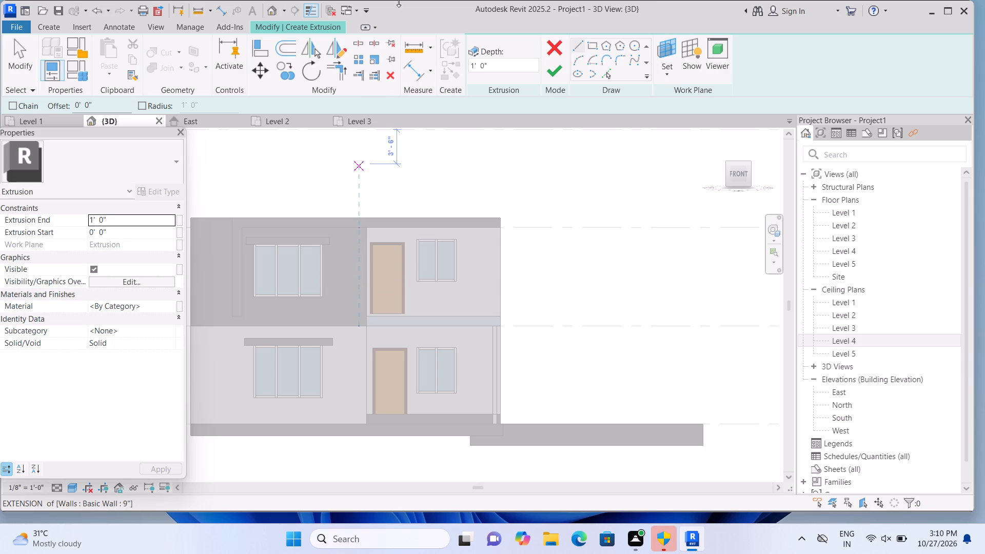
{"action": "left_click", "coordinate": [597, 46]}
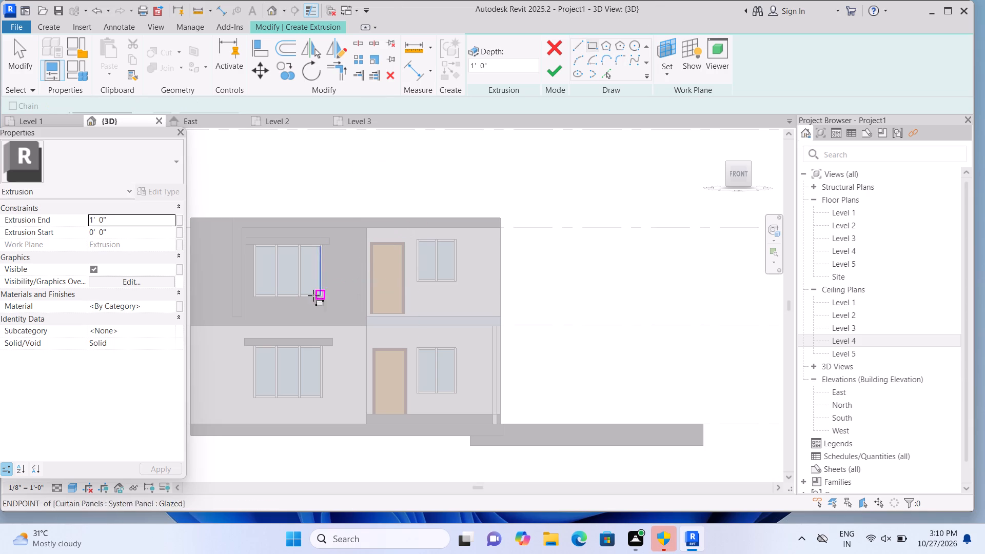
{"action": "left_click", "coordinate": [227, 315]}
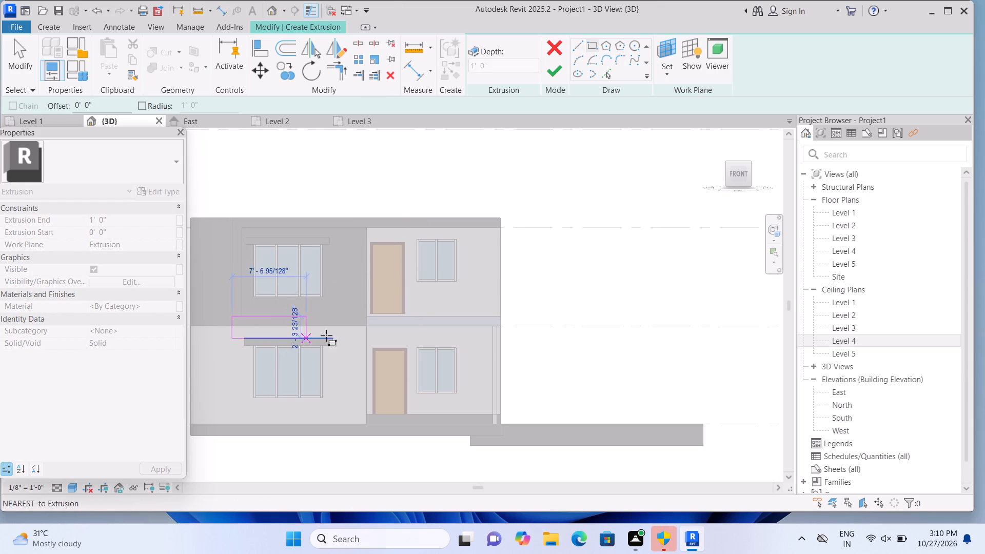
{"action": "left_click", "coordinate": [501, 330]}
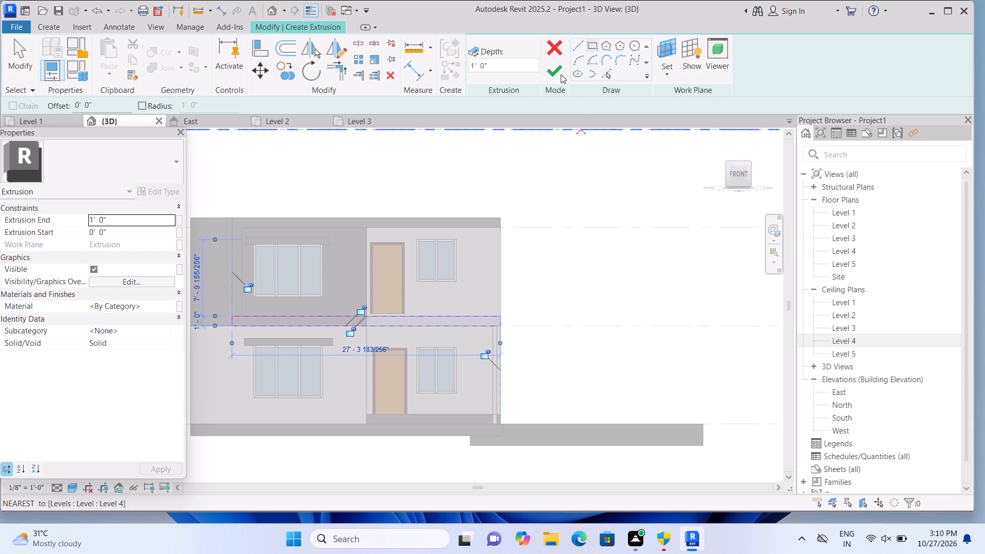
{"action": "left_click", "coordinate": [553, 69]}
{"action": "left_click", "coordinate": [498, 197]}
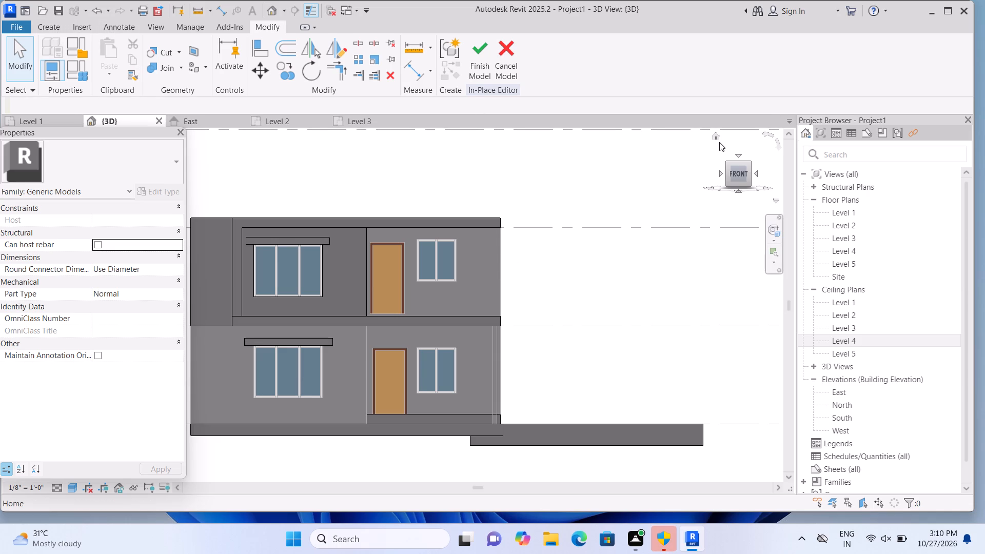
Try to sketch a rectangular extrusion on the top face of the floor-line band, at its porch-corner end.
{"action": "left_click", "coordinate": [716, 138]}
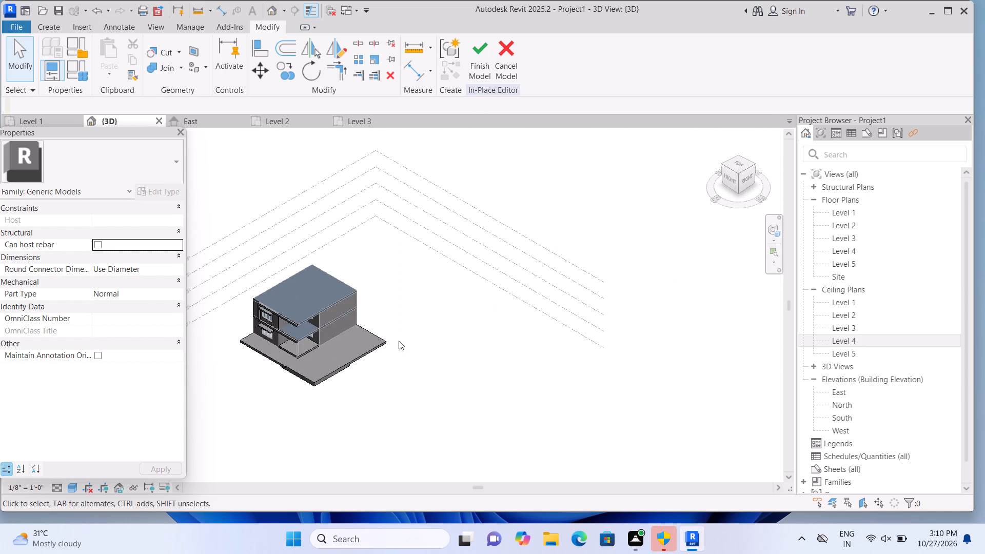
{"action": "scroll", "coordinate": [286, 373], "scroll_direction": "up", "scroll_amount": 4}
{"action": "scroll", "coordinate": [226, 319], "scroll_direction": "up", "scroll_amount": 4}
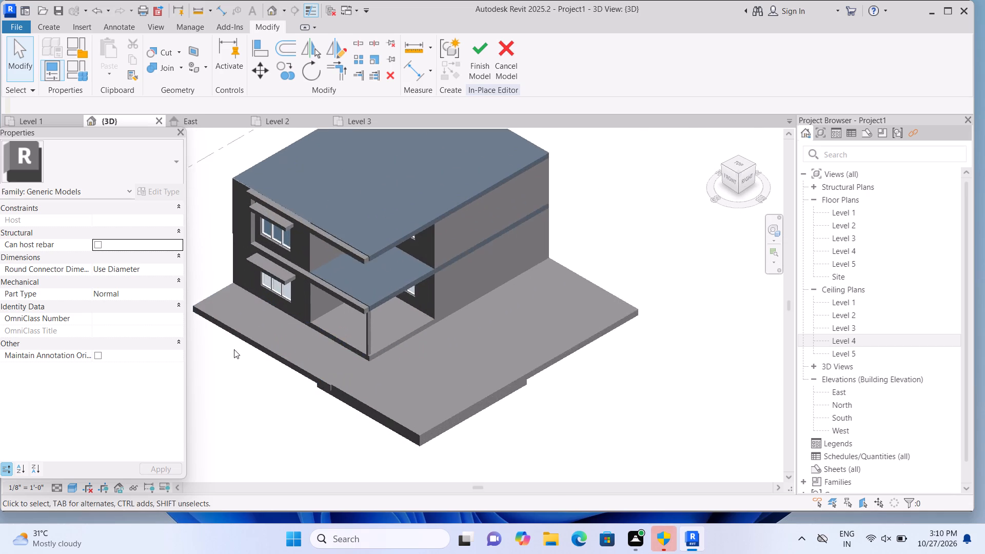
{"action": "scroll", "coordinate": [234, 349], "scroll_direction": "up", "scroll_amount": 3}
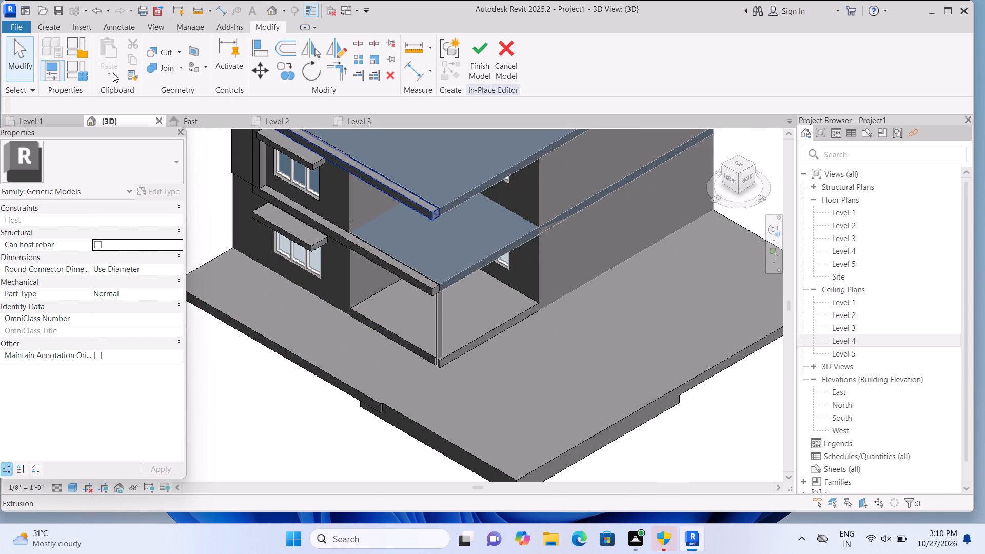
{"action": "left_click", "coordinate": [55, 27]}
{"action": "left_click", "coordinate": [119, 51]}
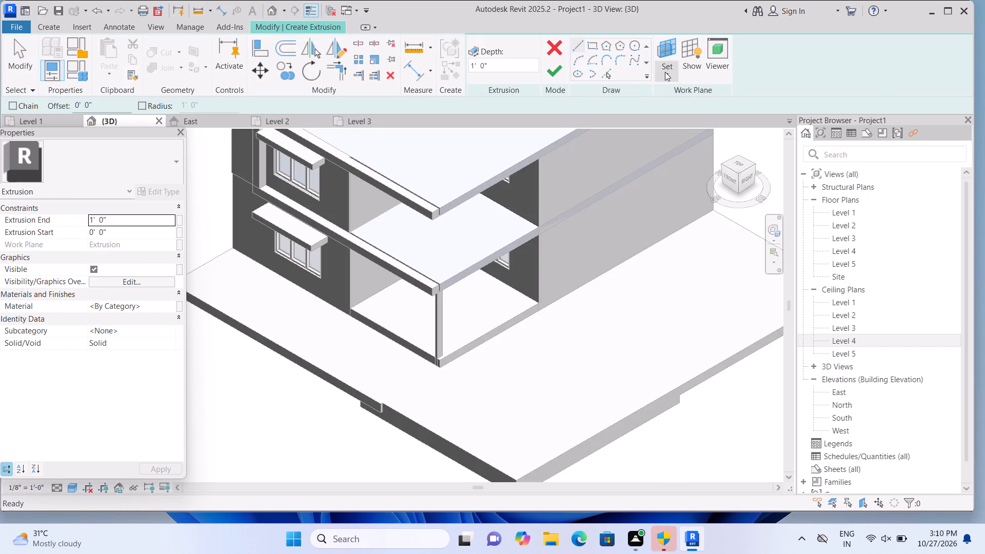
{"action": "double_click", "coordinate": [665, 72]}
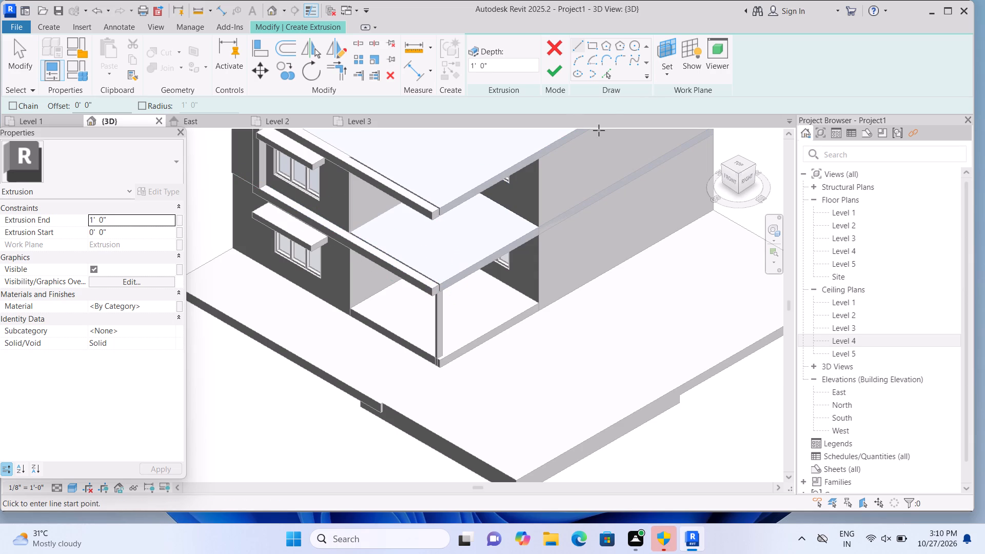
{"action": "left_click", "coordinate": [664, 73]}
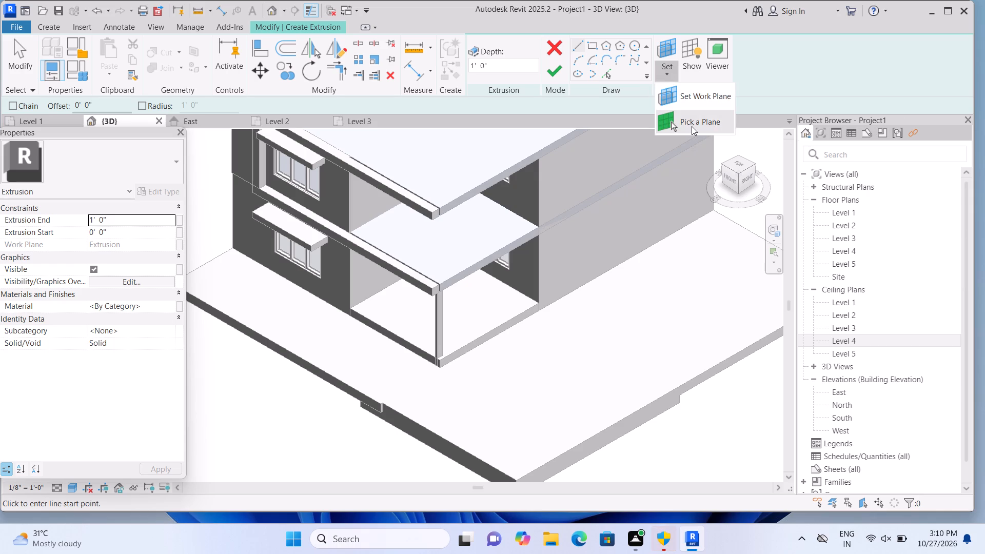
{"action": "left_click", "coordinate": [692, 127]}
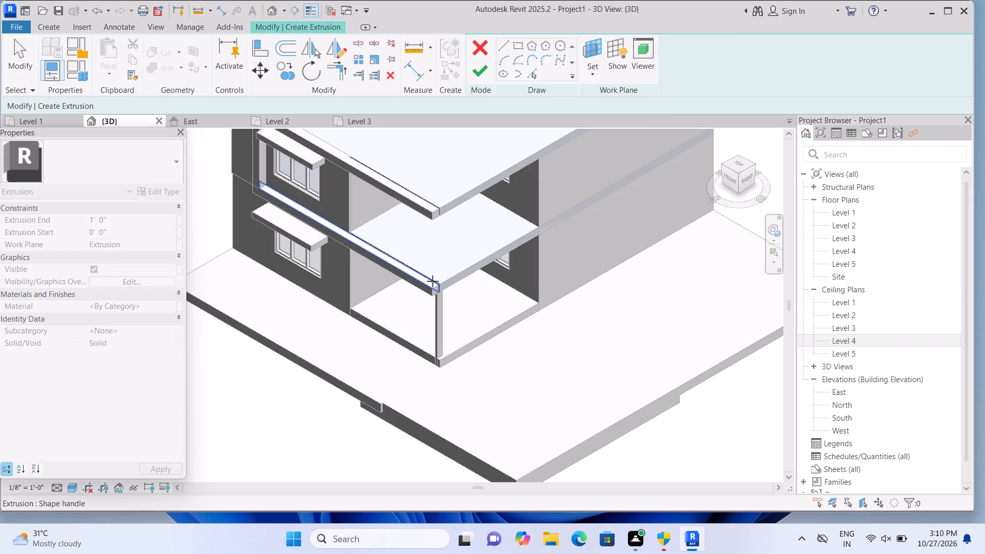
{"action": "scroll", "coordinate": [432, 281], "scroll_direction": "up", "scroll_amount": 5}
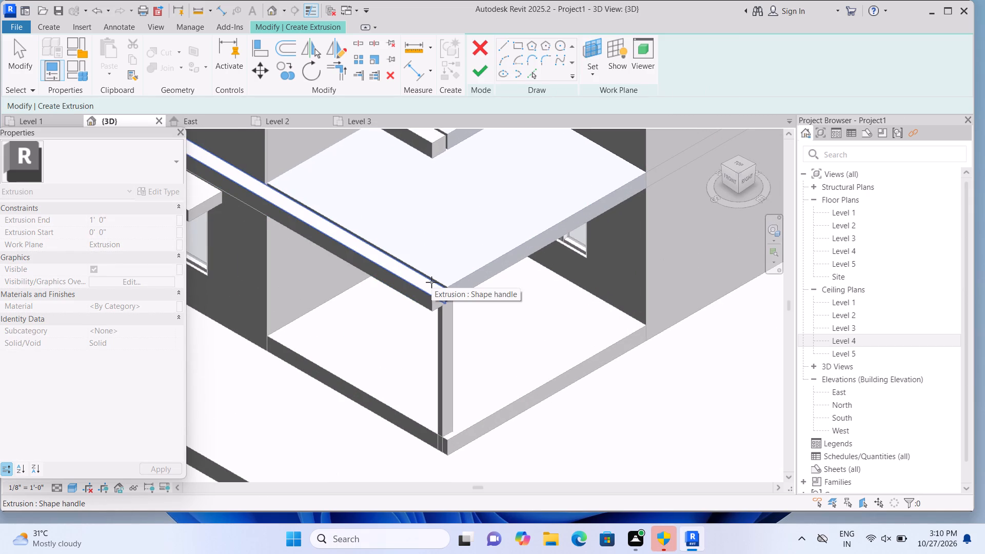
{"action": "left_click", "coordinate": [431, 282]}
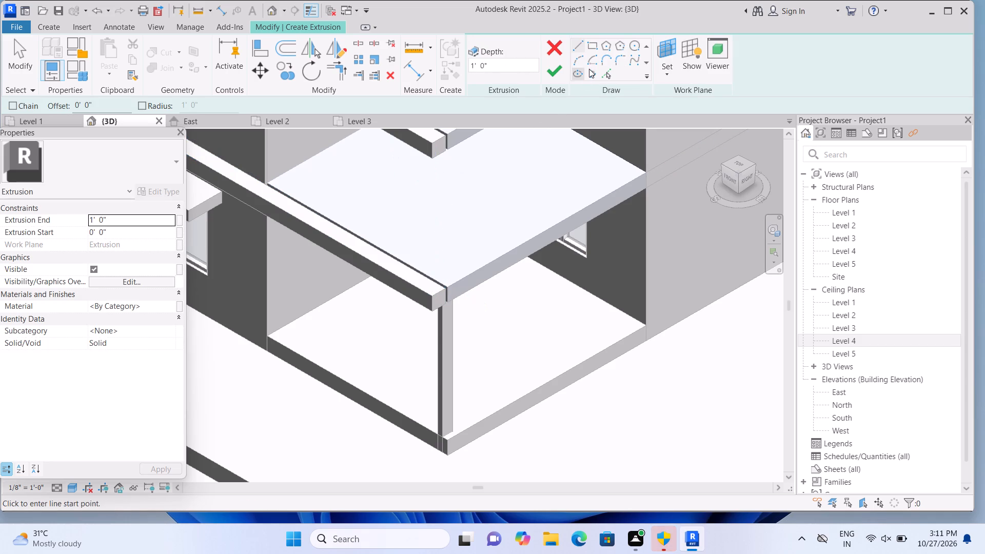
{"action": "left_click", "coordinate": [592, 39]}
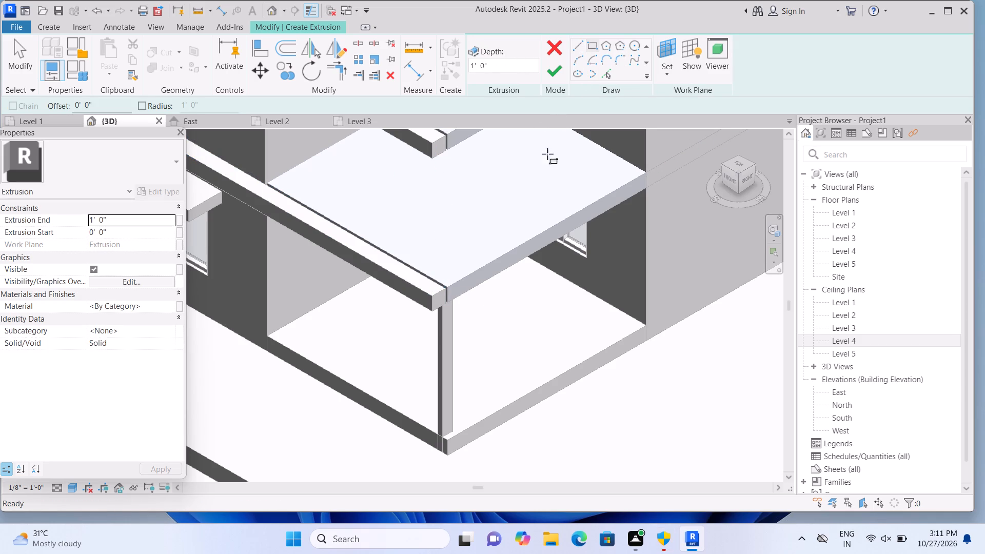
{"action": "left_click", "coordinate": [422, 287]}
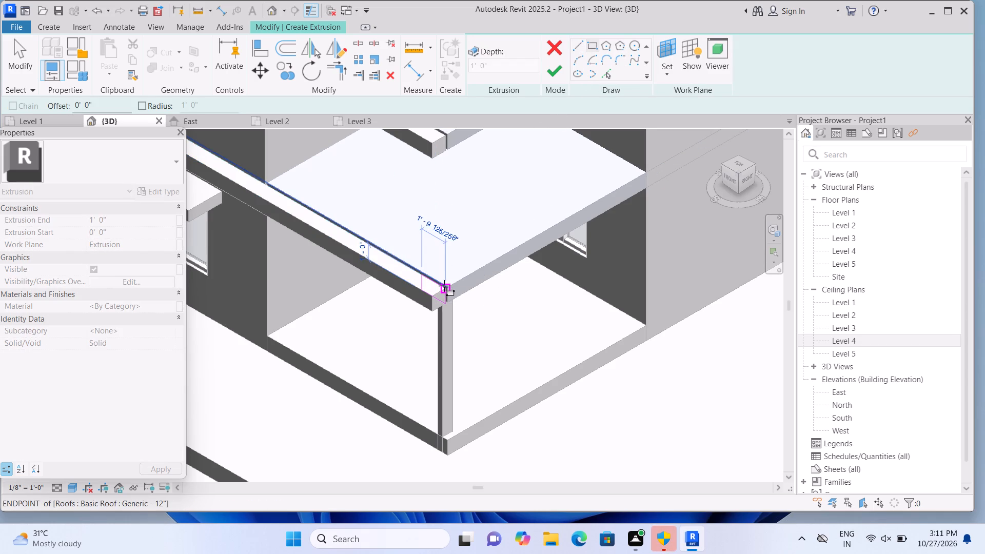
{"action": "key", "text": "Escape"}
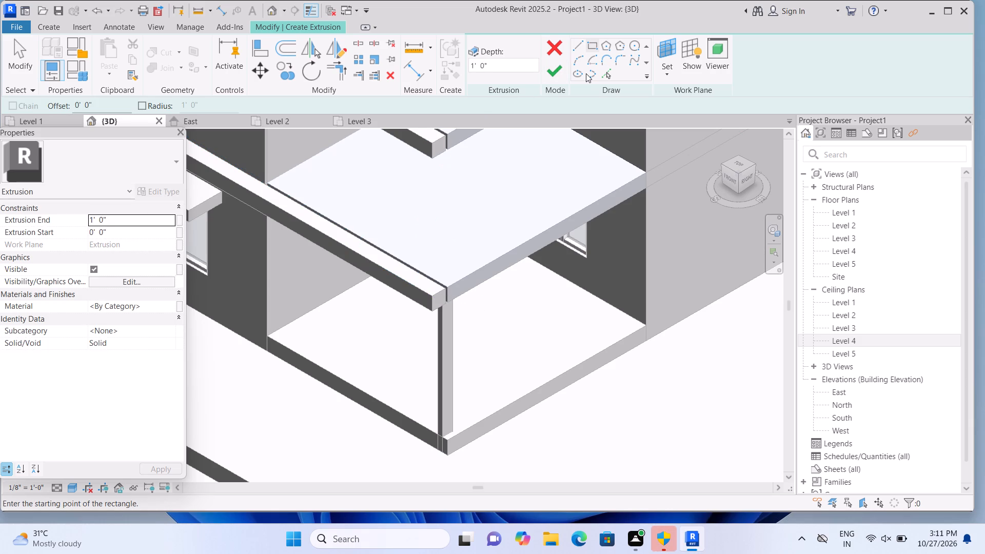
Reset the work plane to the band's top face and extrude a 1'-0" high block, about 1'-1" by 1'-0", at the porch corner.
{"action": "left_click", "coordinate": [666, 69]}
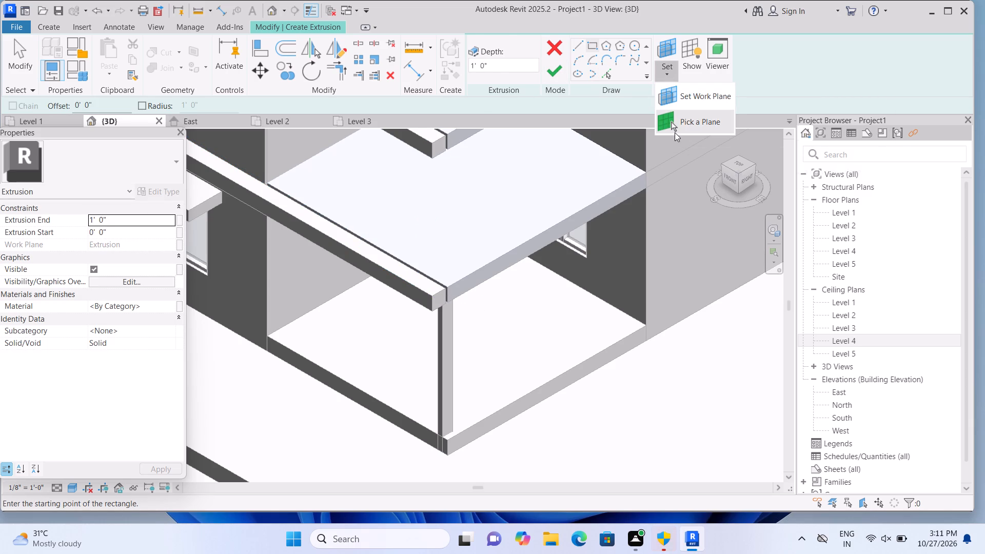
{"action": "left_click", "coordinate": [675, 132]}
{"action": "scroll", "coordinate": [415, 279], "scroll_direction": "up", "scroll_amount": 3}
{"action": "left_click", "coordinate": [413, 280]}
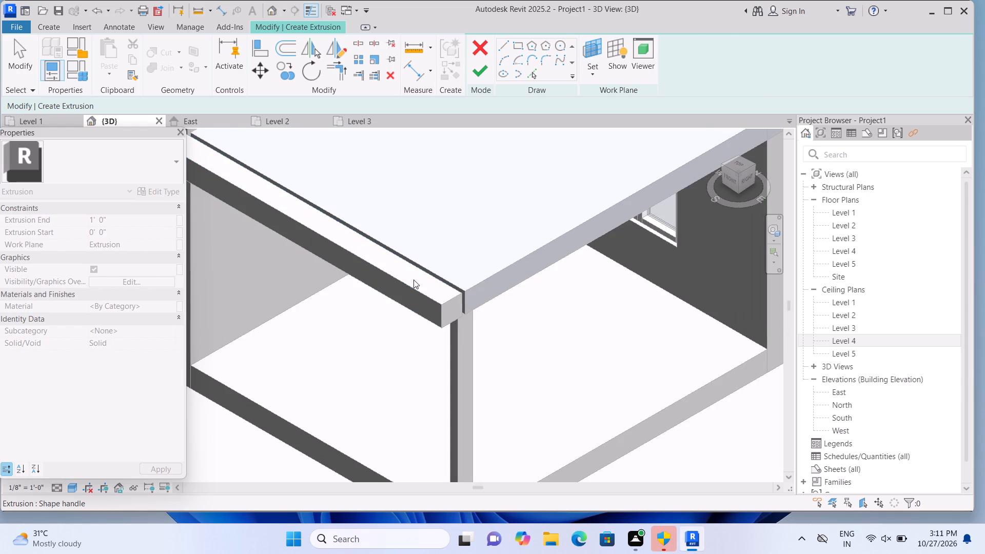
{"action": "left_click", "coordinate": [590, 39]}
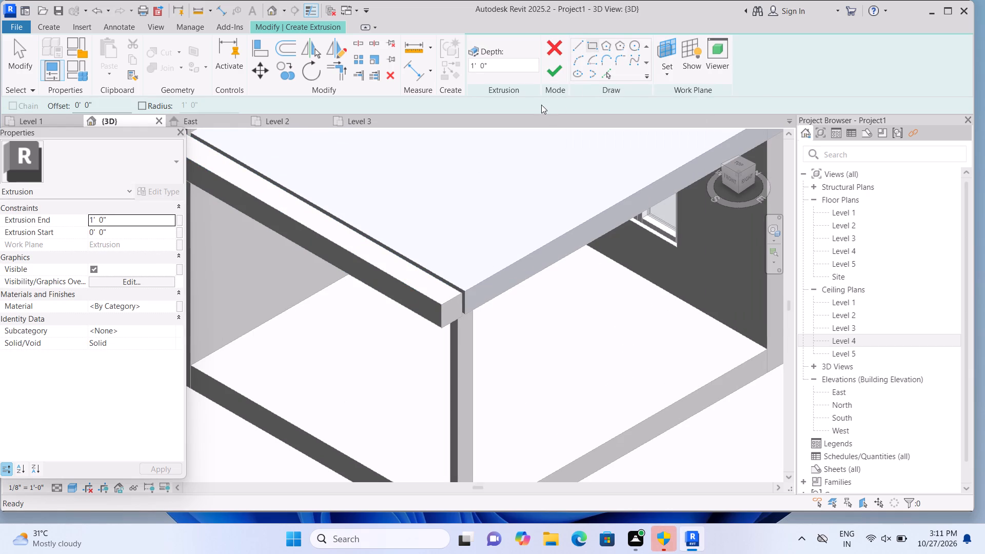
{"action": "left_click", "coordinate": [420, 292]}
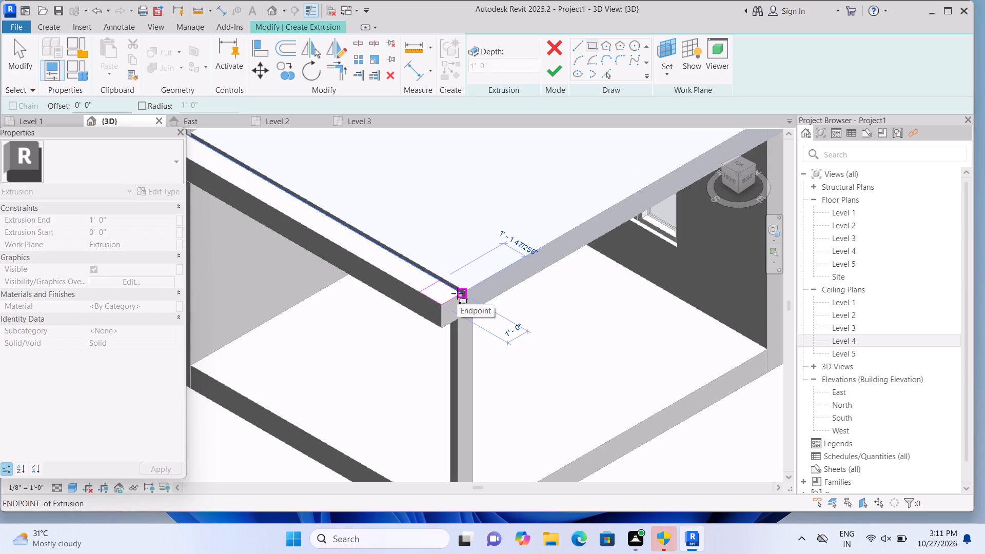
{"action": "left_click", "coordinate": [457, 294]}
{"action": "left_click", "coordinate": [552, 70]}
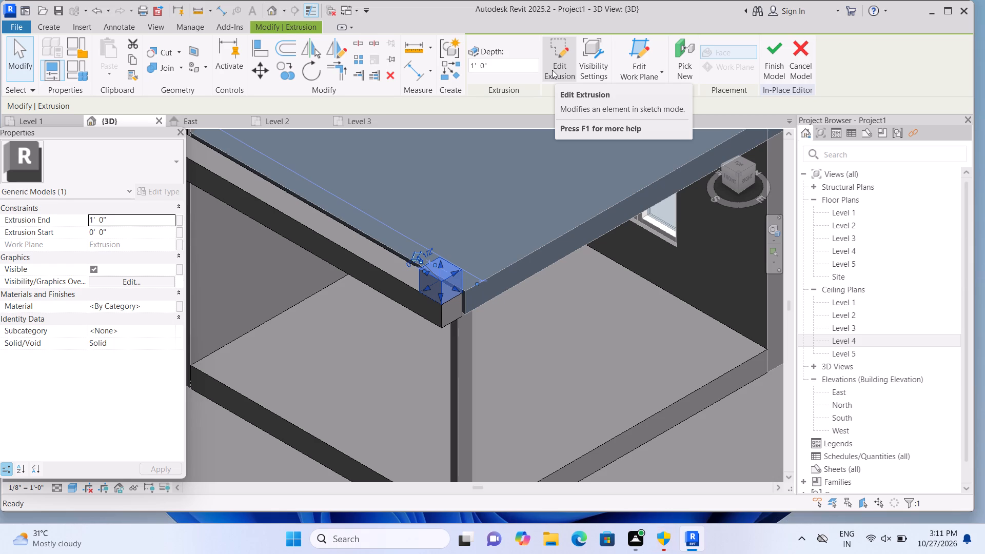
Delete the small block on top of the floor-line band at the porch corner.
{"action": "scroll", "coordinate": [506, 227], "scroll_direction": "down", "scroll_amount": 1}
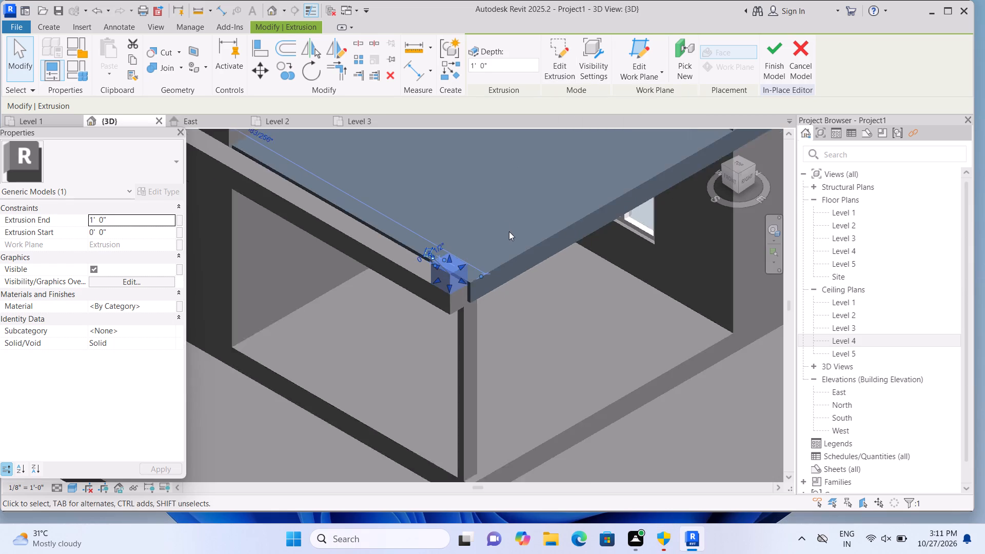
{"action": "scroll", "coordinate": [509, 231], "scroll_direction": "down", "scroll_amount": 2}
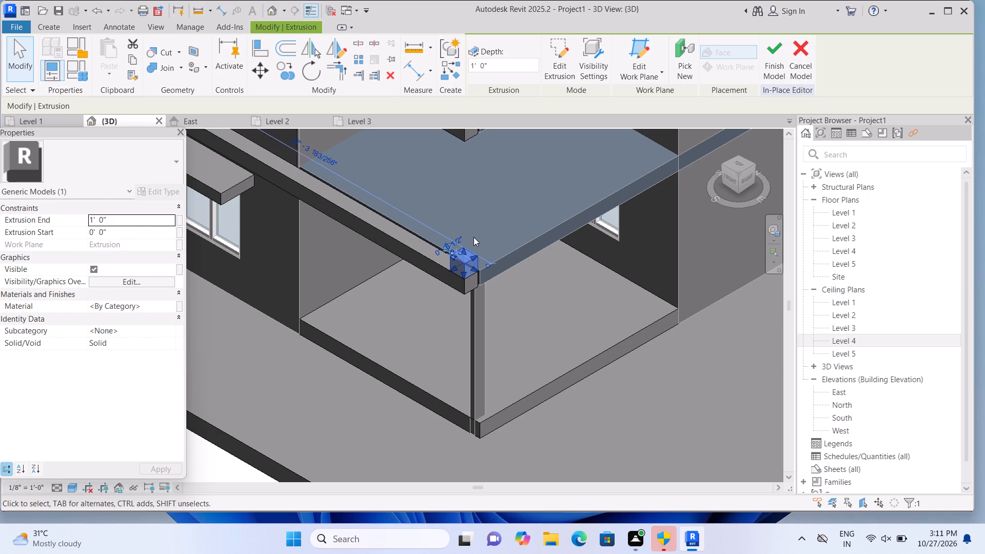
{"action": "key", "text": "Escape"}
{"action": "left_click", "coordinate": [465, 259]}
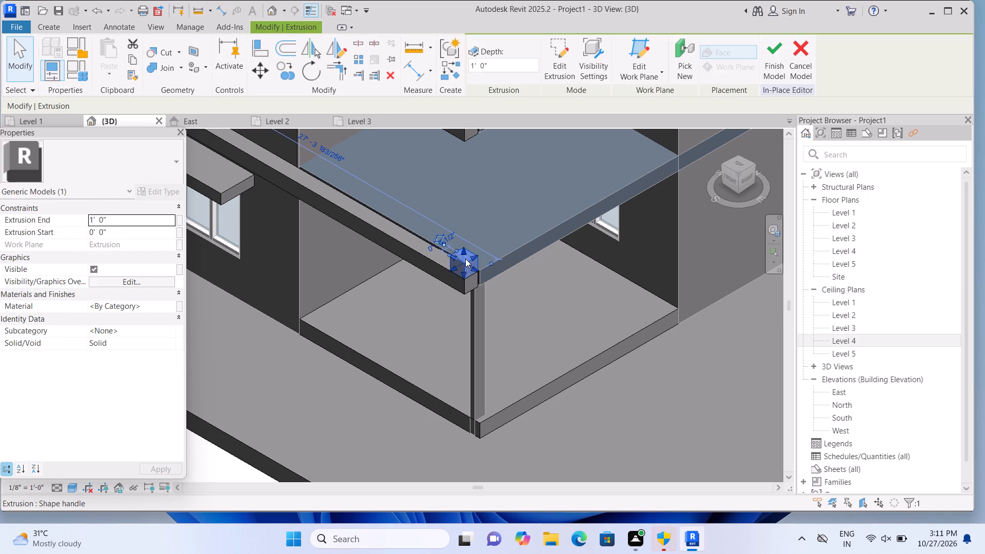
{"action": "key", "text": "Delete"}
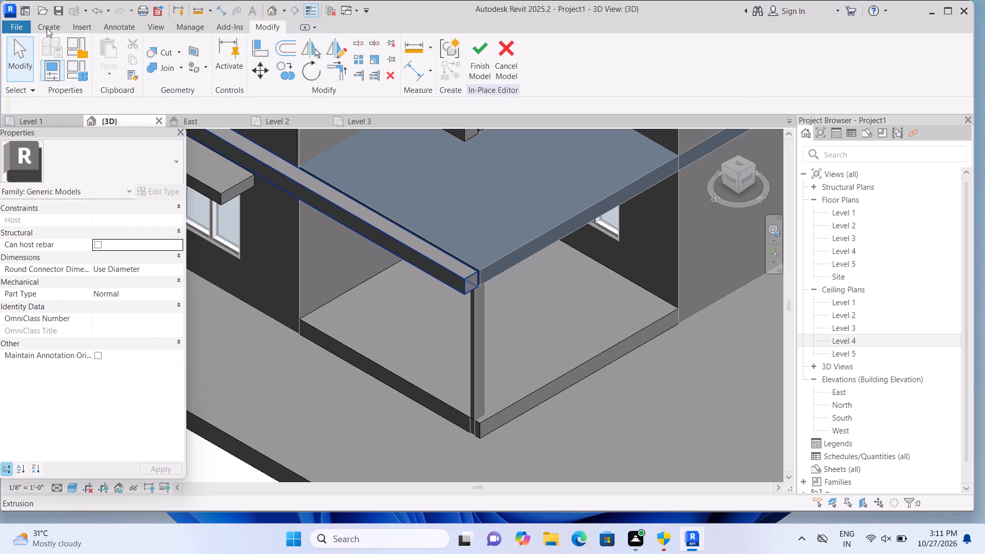
Extrude a 1'-0" high strip about 13'-7 1/2" long on the upper porch slab's top face, along its front edge.
{"action": "left_click", "coordinate": [47, 28]}
{"action": "left_click", "coordinate": [123, 79]}
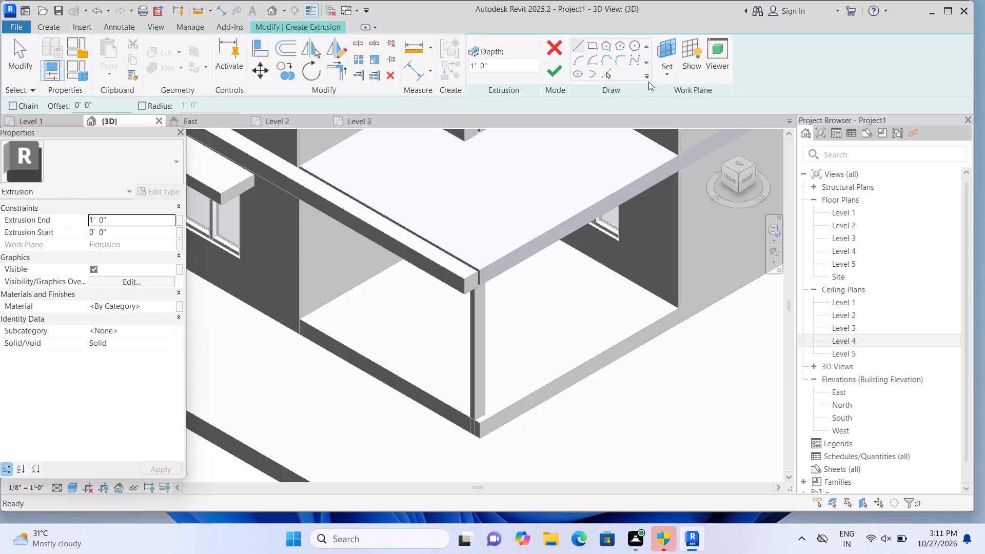
{"action": "left_click", "coordinate": [668, 76]}
{"action": "left_click", "coordinate": [673, 122]}
{"action": "left_click", "coordinate": [504, 219]}
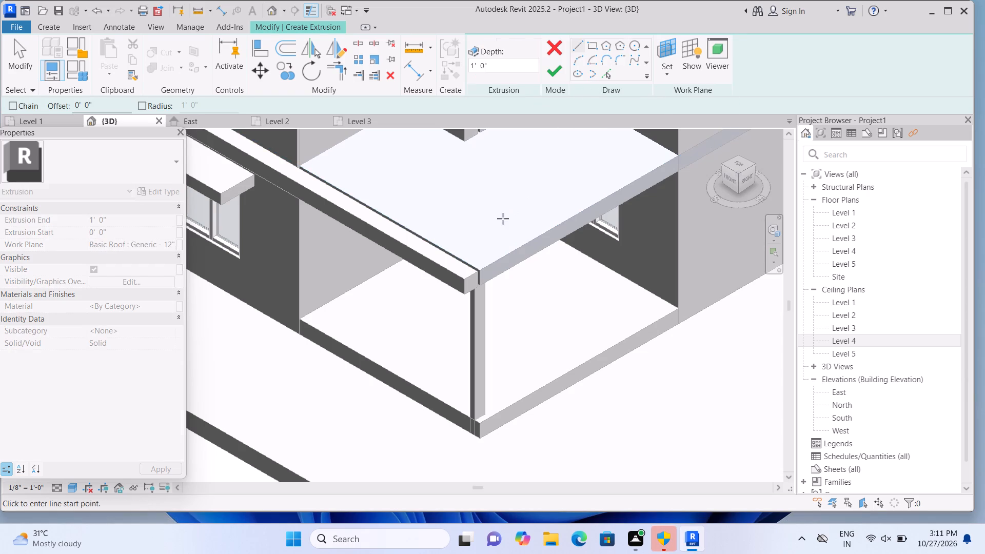
{"action": "left_click", "coordinate": [596, 43]}
{"action": "left_click", "coordinate": [299, 166]}
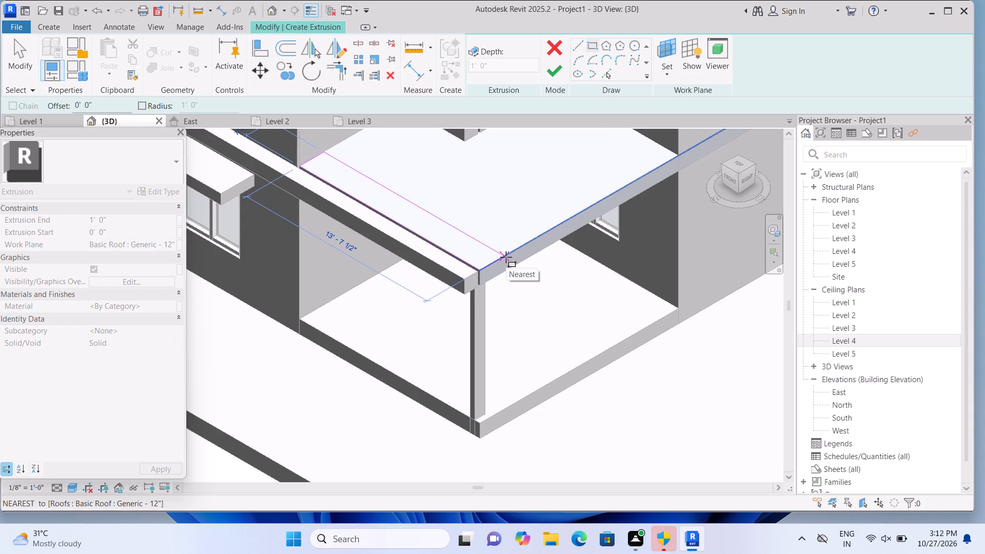
{"action": "left_click", "coordinate": [506, 257]}
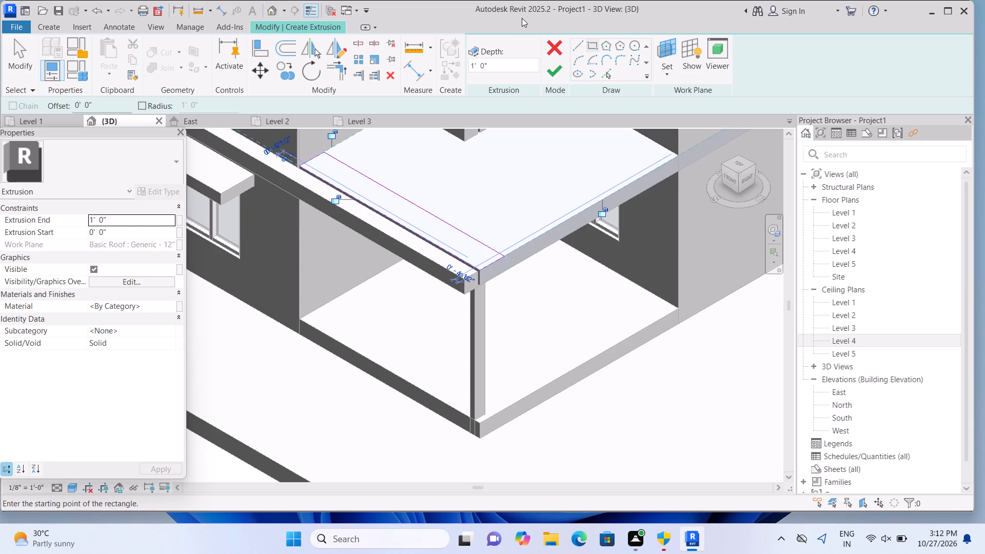
{"action": "left_click", "coordinate": [547, 65]}
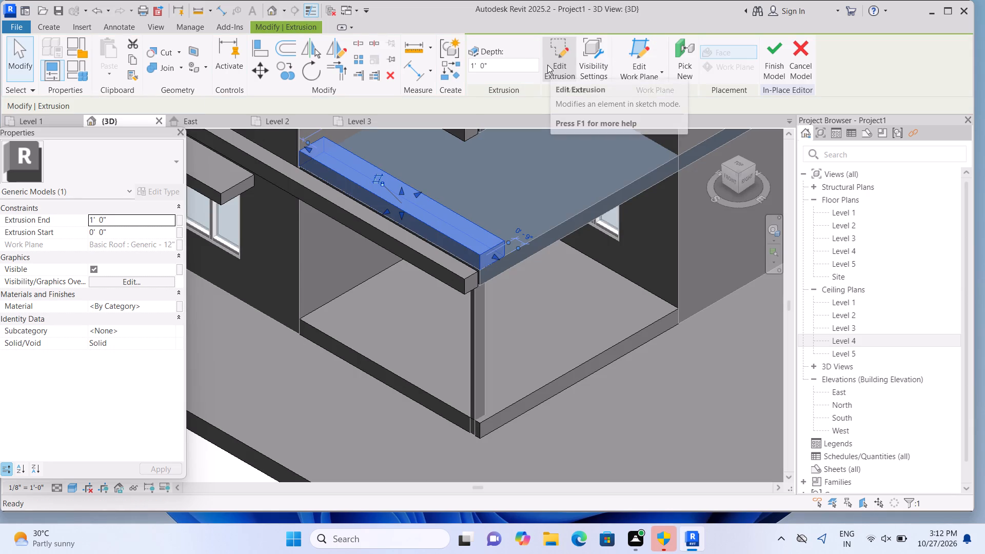
{"action": "left_click", "coordinate": [545, 197]}
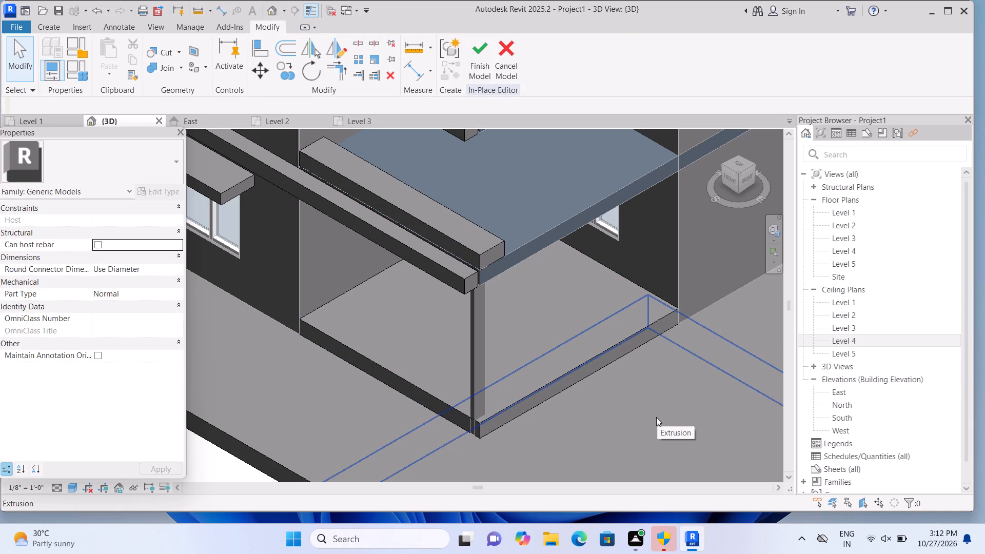
Extrude a 1'-0" high strip, about 12'-0" by 2'-0", on the upper porch slab's top face along its side edge.
{"action": "scroll", "coordinate": [646, 426], "scroll_direction": "down", "scroll_amount": 4}
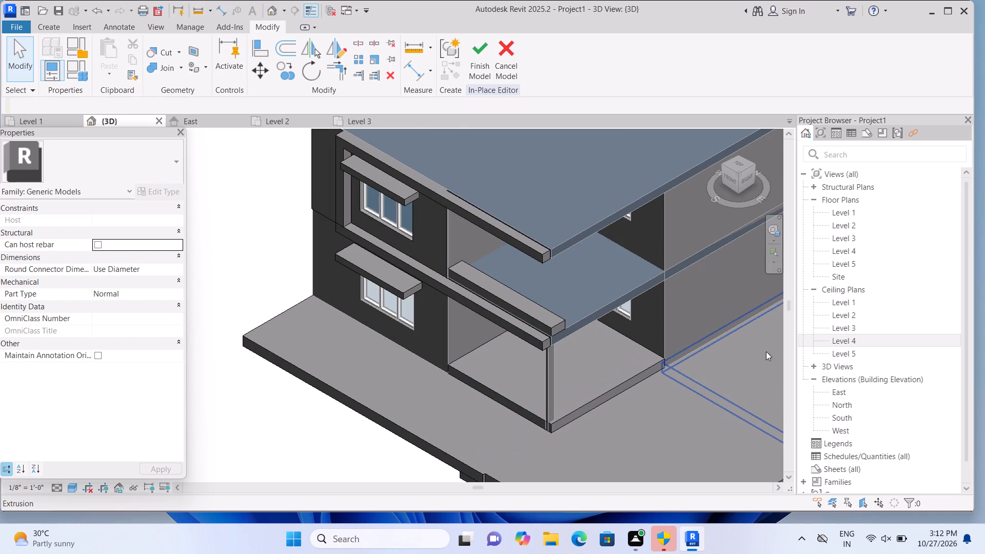
{"action": "scroll", "coordinate": [649, 369], "scroll_direction": "up", "scroll_amount": 2}
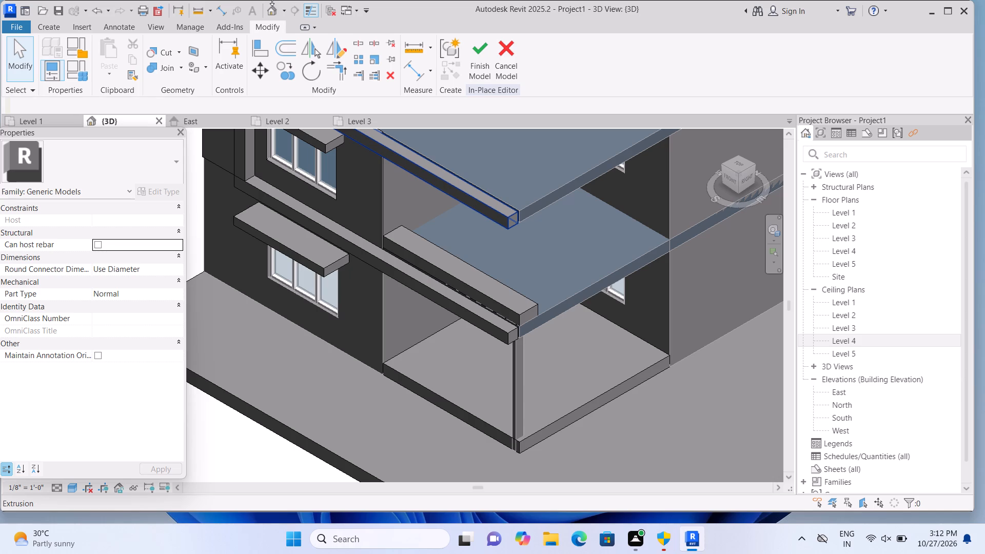
{"action": "scroll", "coordinate": [272, 0], "scroll_direction": "down", "scroll_amount": 5}
{"action": "scroll", "coordinate": [272, 0], "scroll_direction": "up", "scroll_amount": 5}
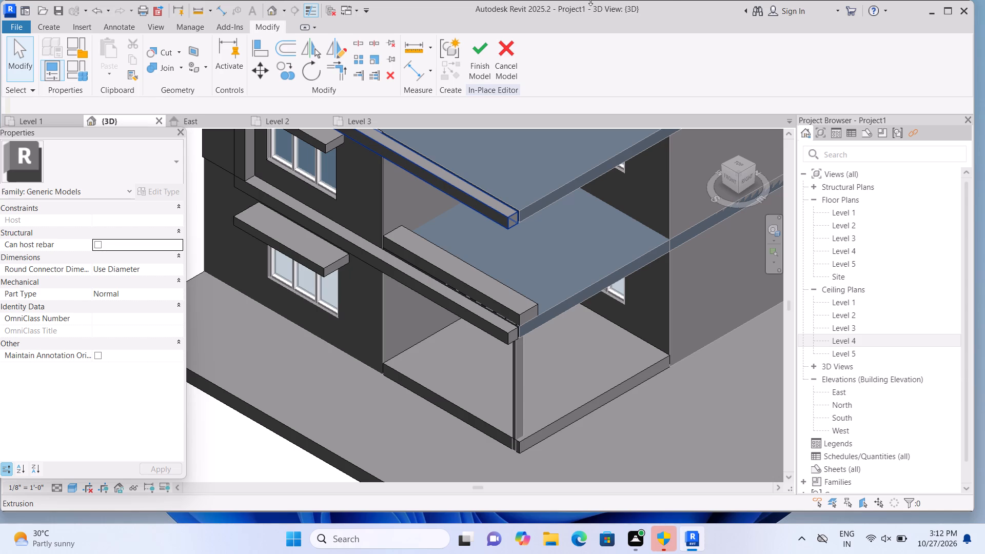
{"action": "left_click", "coordinate": [51, 23]}
{"action": "left_click", "coordinate": [113, 36]}
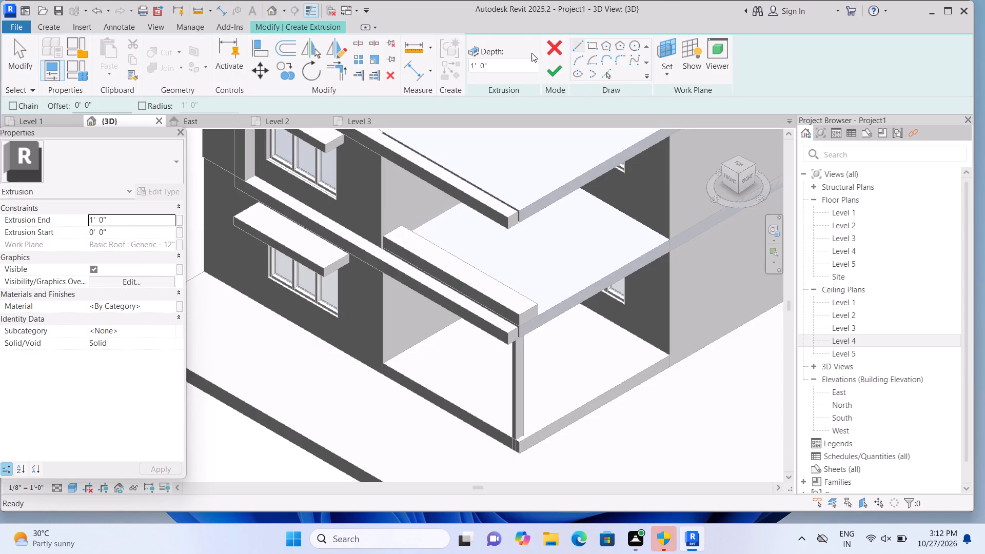
{"action": "left_click", "coordinate": [663, 76]}
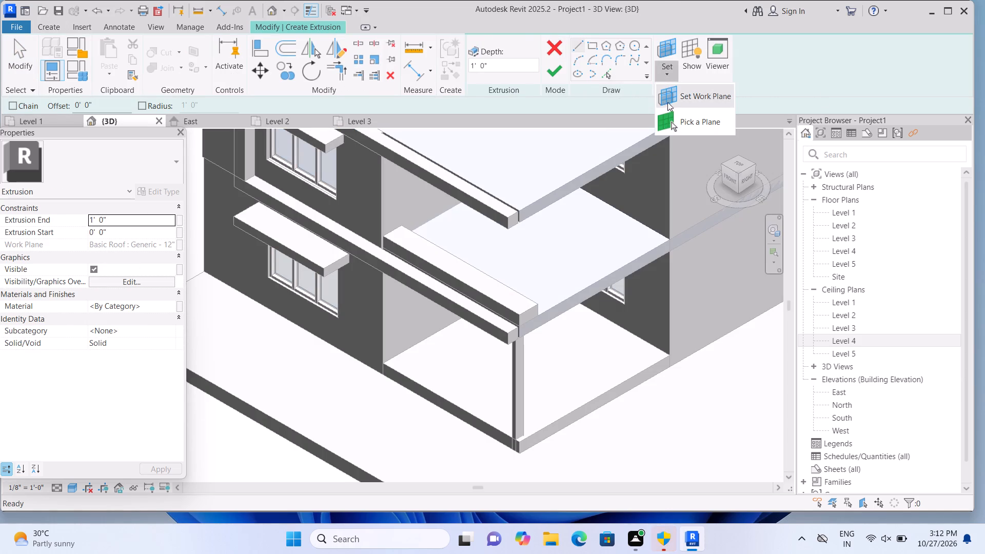
{"action": "left_click", "coordinate": [668, 122]}
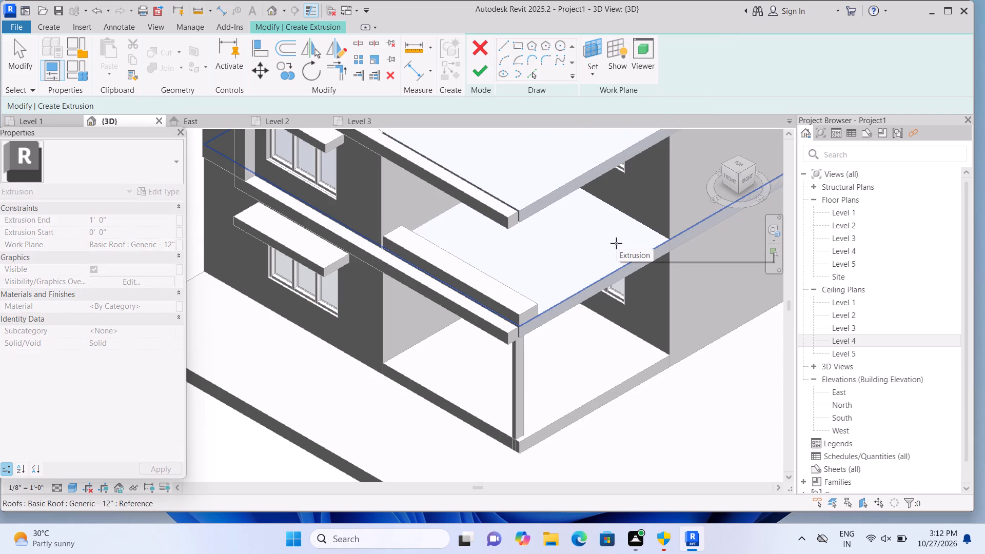
{"action": "left_click", "coordinate": [616, 243]}
{"action": "left_click", "coordinate": [593, 41]}
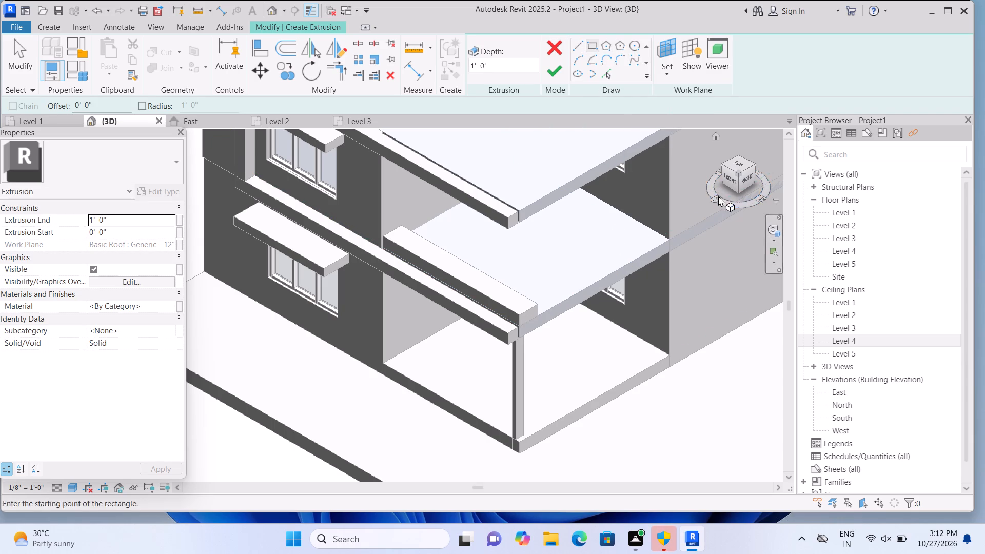
{"action": "left_click", "coordinate": [666, 239]}
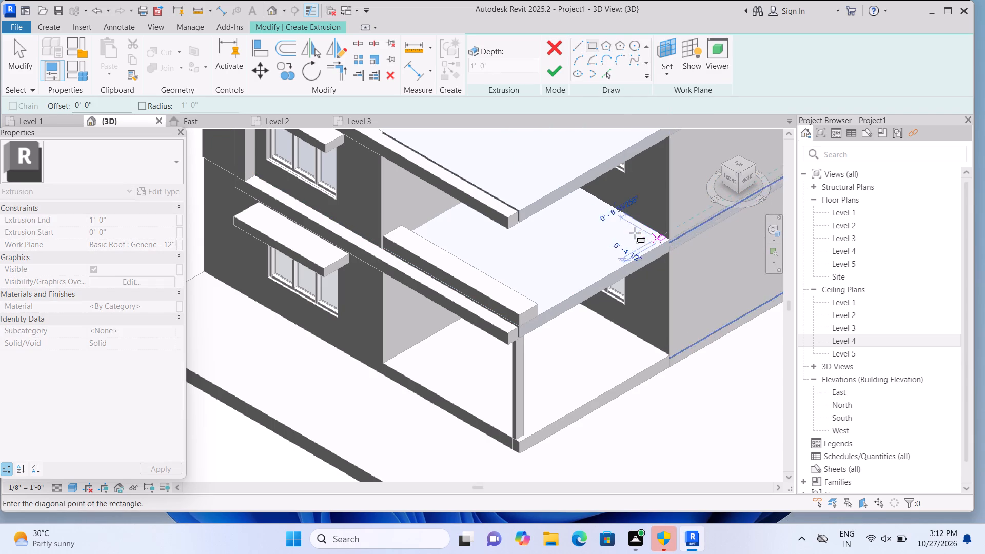
{"action": "key", "text": "Escape"}
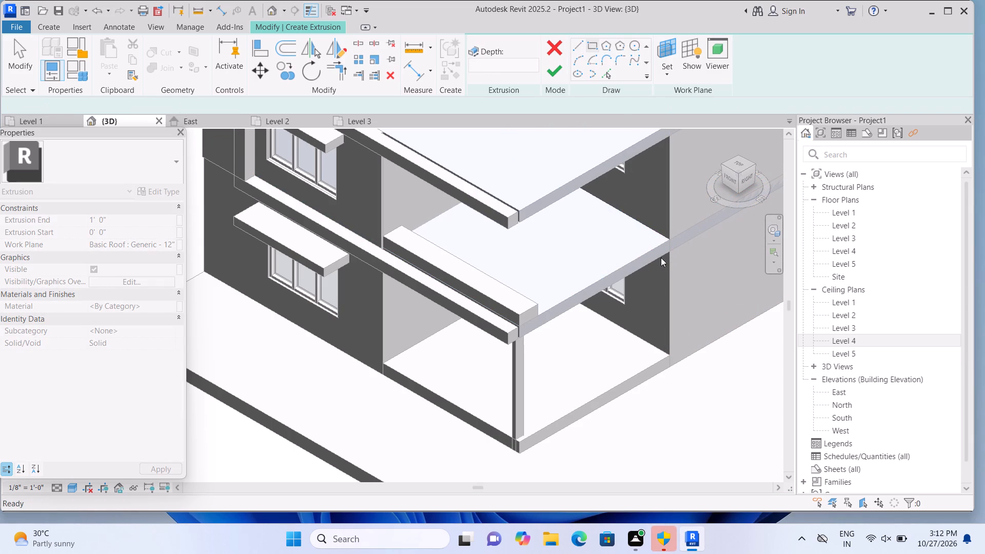
{"action": "scroll", "coordinate": [665, 253], "scroll_direction": "up", "scroll_amount": 3}
{"action": "left_click", "coordinate": [669, 235]}
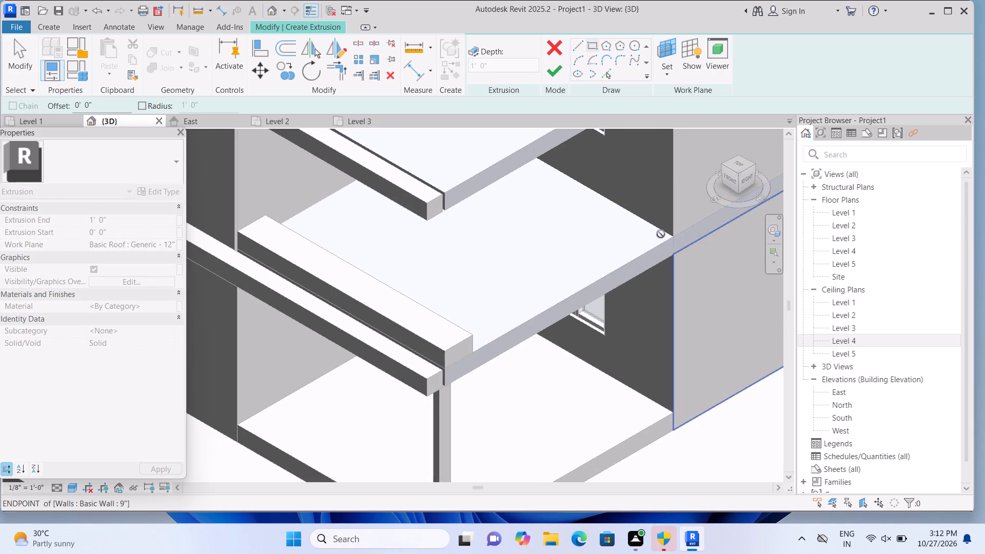
{"action": "left_click", "coordinate": [465, 326]}
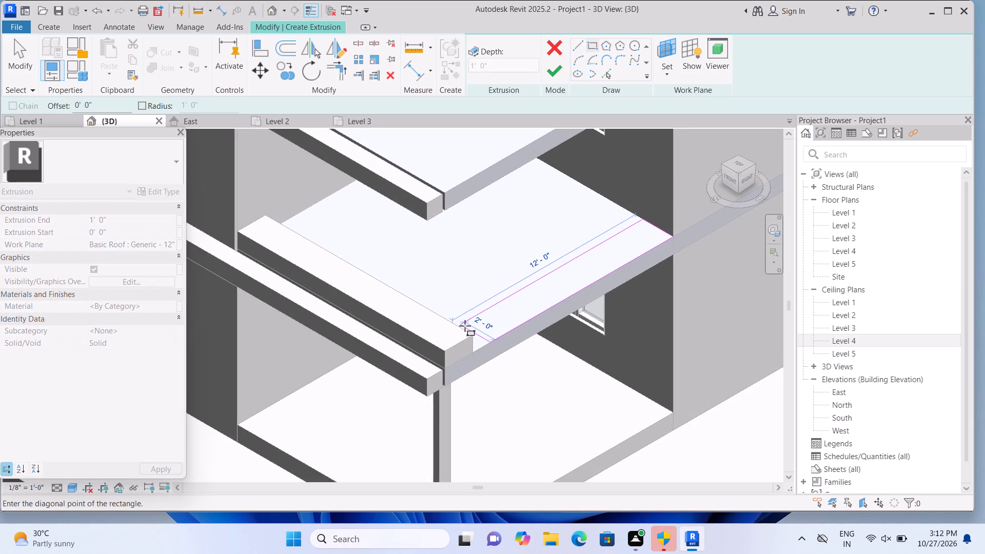
{"action": "left_click", "coordinate": [553, 79]}
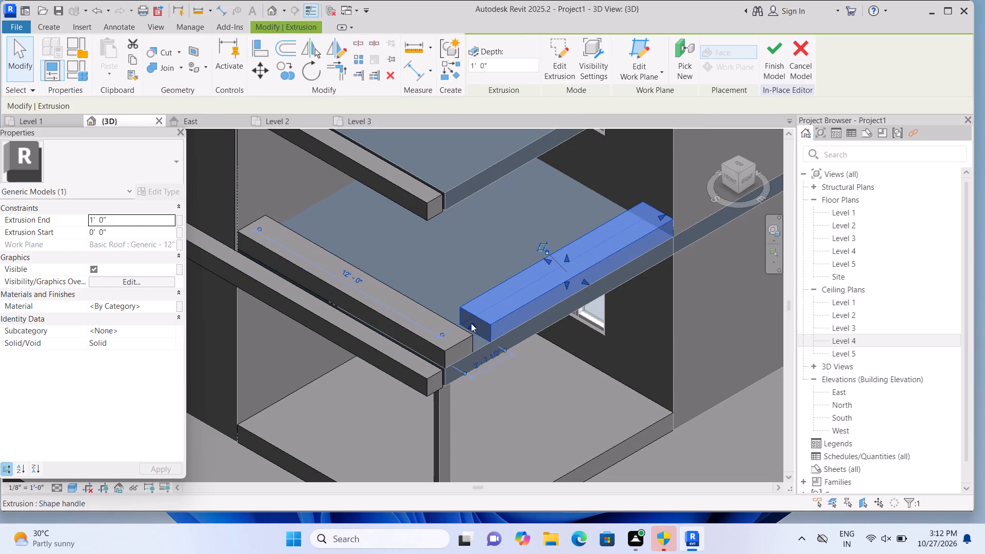
Stretch the side strip's free end until it meets the strip along the porch's front edge.
{"action": "left_click_drag", "start_coordinate": [473, 326], "coordinate": [455, 338]}
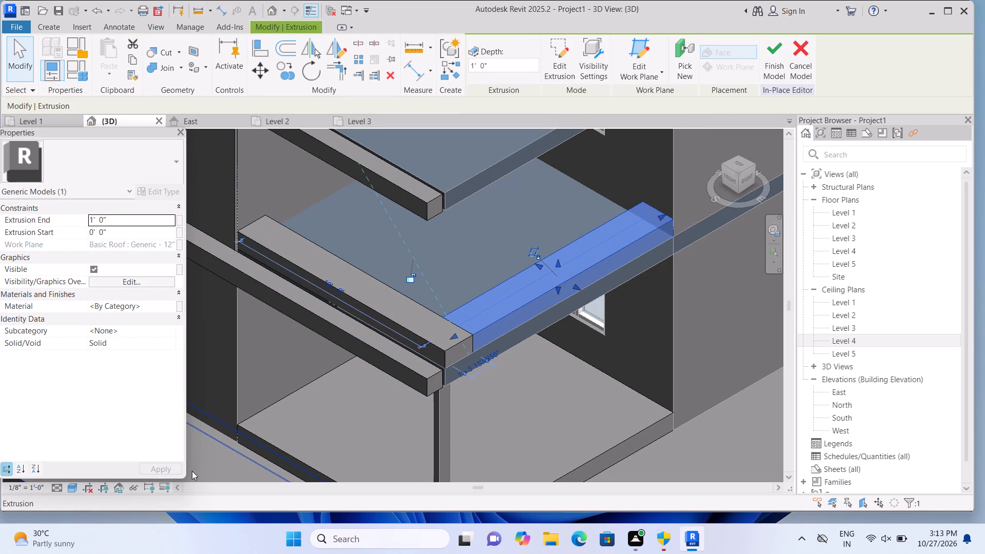
{"action": "key", "text": "Escape"}
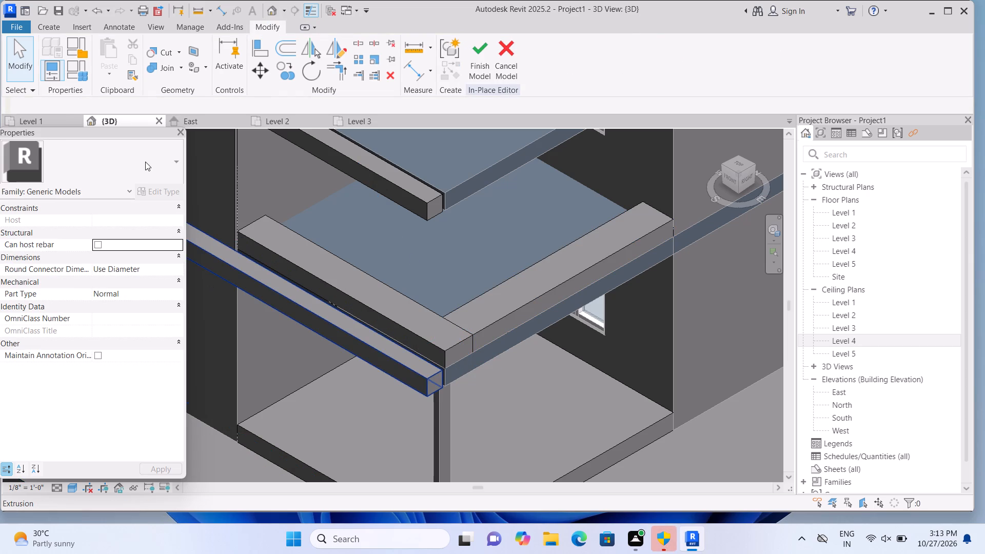
Join the front-edge and side-edge strips on the upper porch slab with Join Geometry.
{"action": "left_click", "coordinate": [178, 69]}
{"action": "left_click", "coordinate": [186, 85]}
{"action": "left_click", "coordinate": [376, 295]}
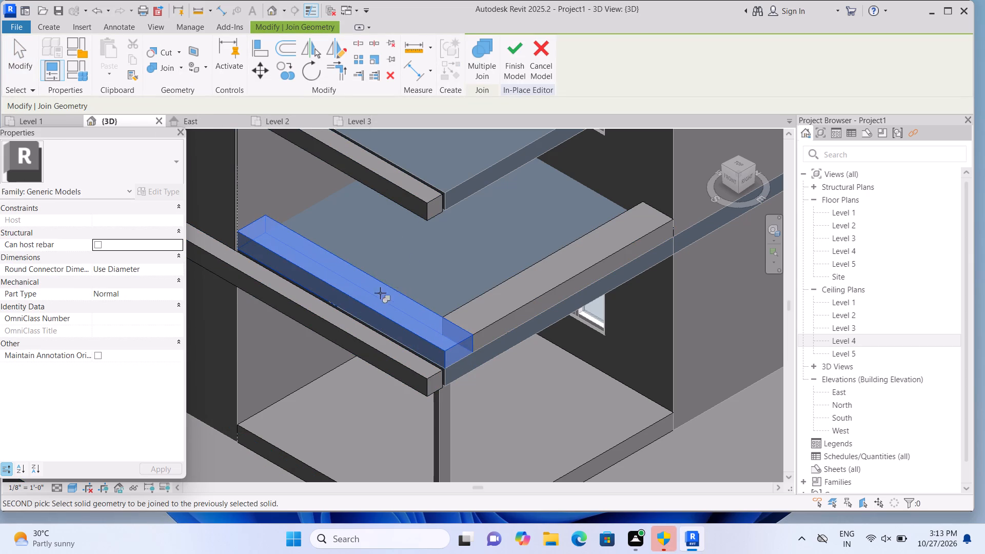
{"action": "left_click", "coordinate": [478, 299]}
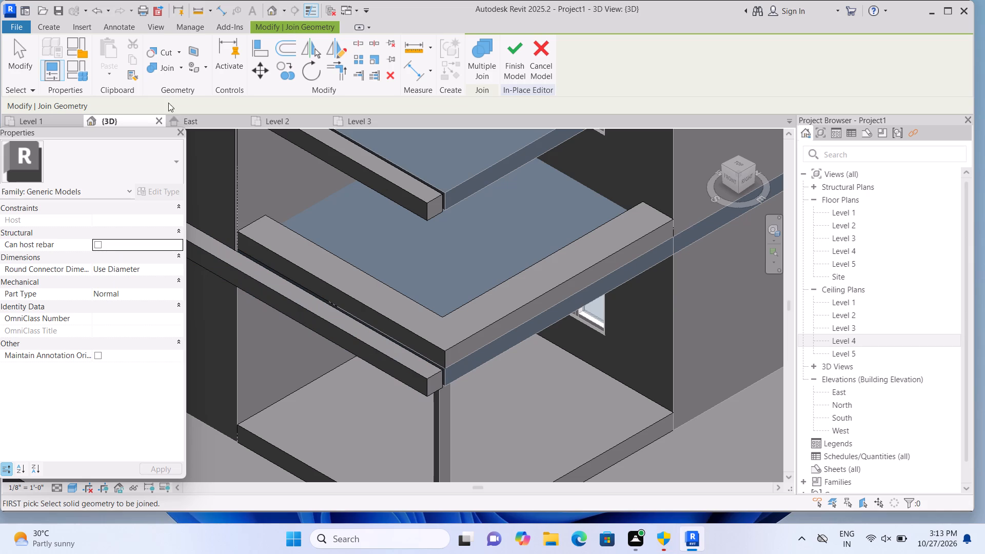
Extrude a 1'-0" high block, about 1'-0" by 0'-9", on the floor-line band's top face at the porch corner.
{"action": "left_click", "coordinate": [38, 24]}
{"action": "left_click", "coordinate": [121, 50]}
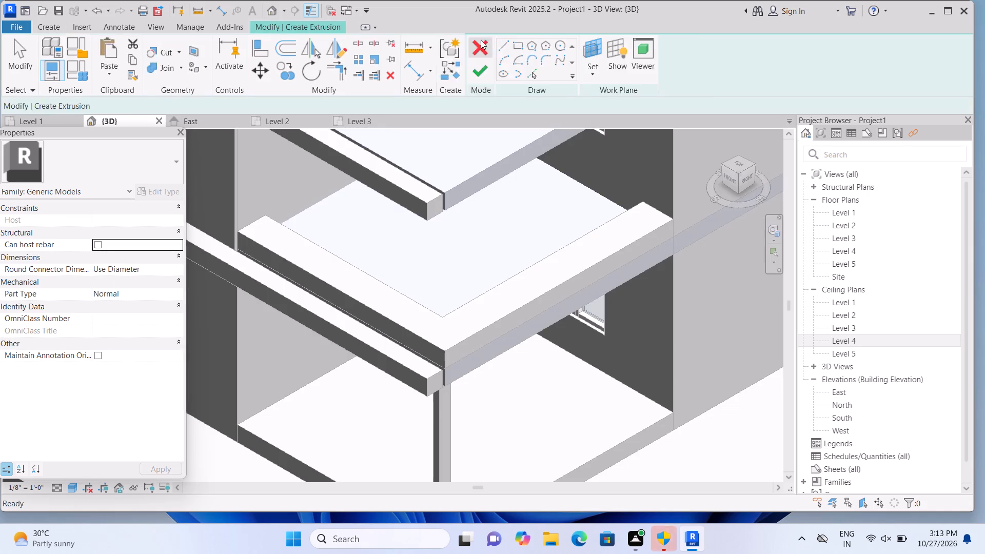
{"action": "left_click", "coordinate": [671, 76]}
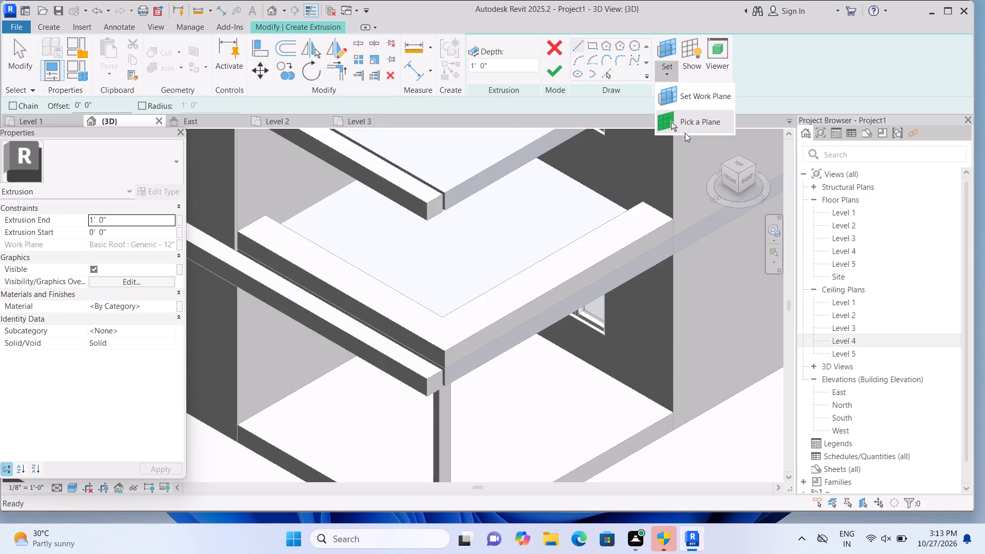
{"action": "left_click", "coordinate": [684, 133]}
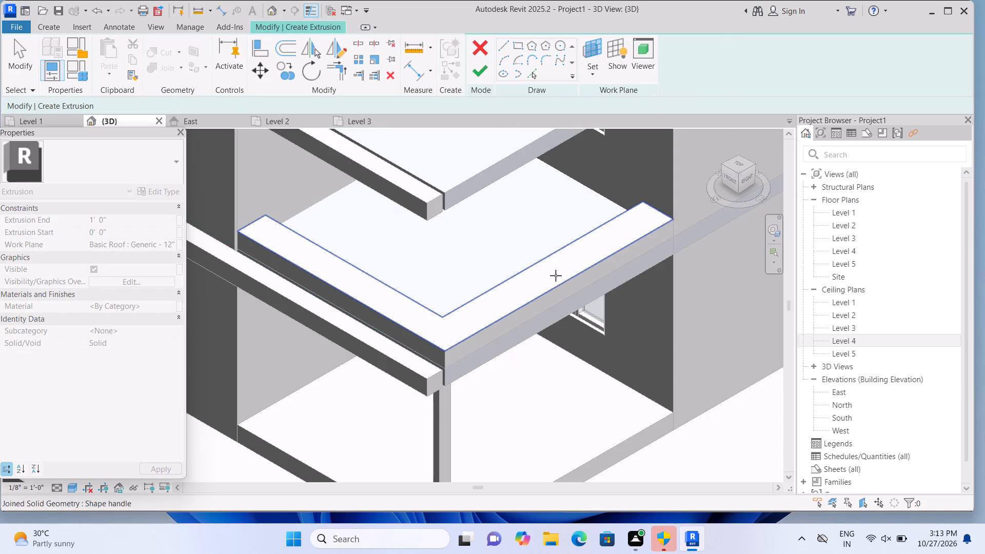
{"action": "left_click", "coordinate": [422, 367]}
{"action": "left_click", "coordinate": [597, 45]}
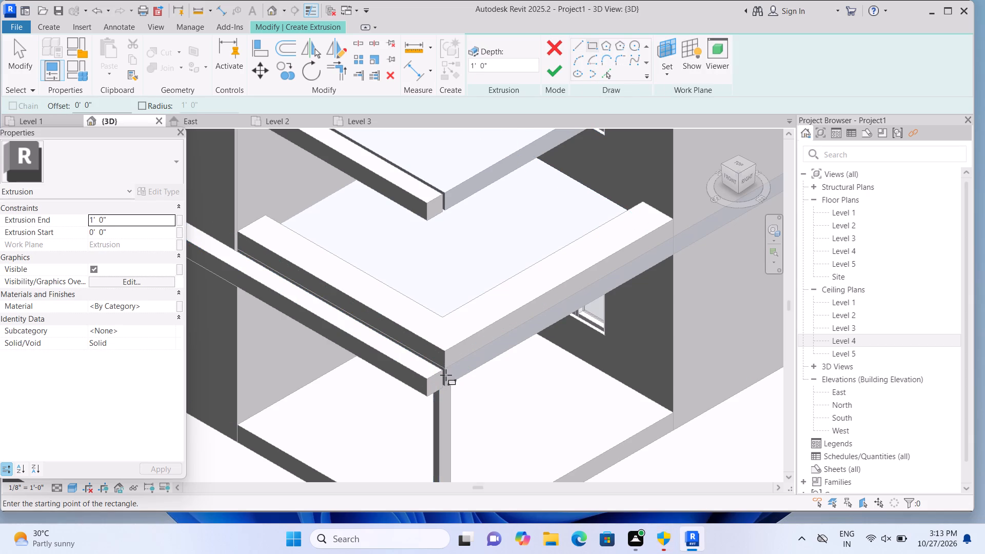
{"action": "scroll", "coordinate": [446, 375], "scroll_direction": "up", "scroll_amount": 3}
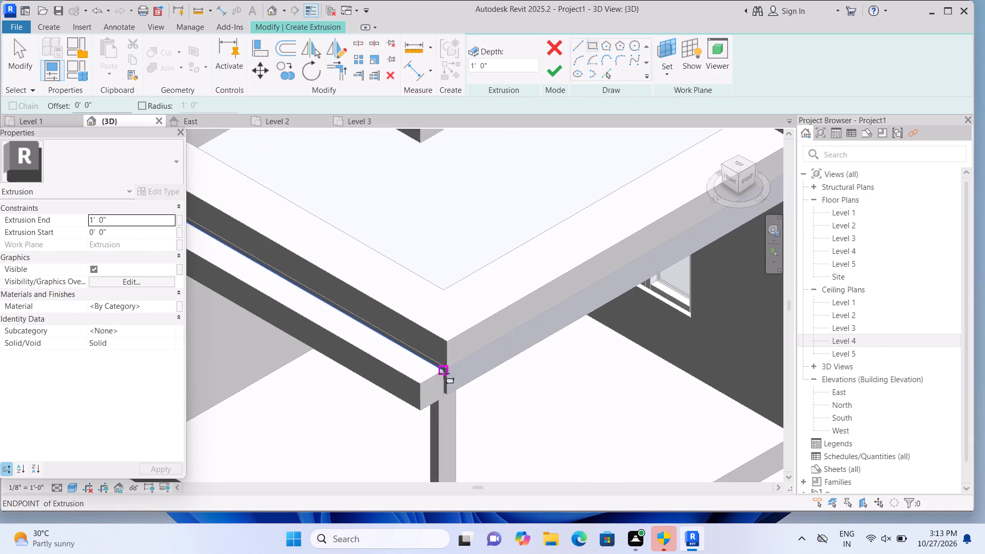
{"action": "left_click", "coordinate": [444, 373]}
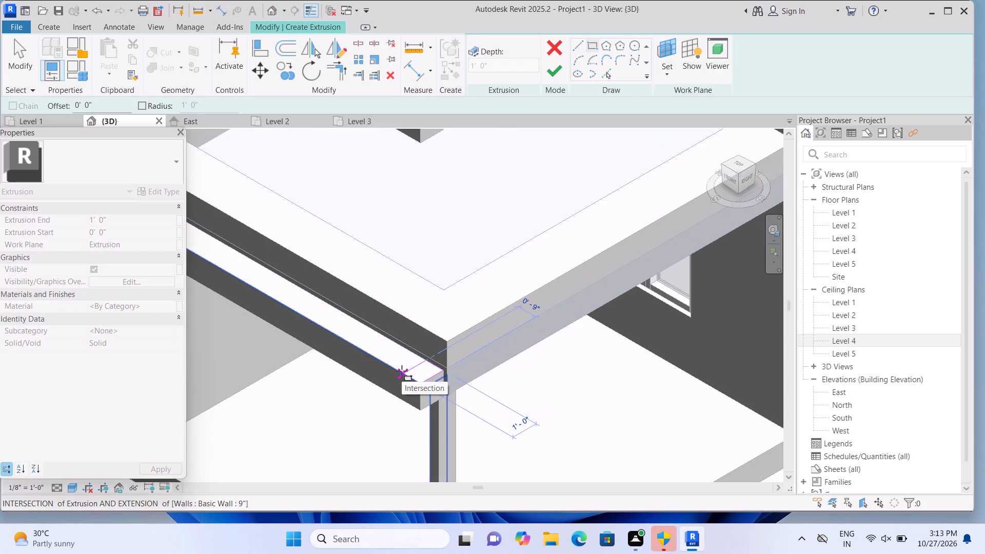
{"action": "left_click", "coordinate": [402, 371]}
{"action": "double_click", "coordinate": [556, 71]}
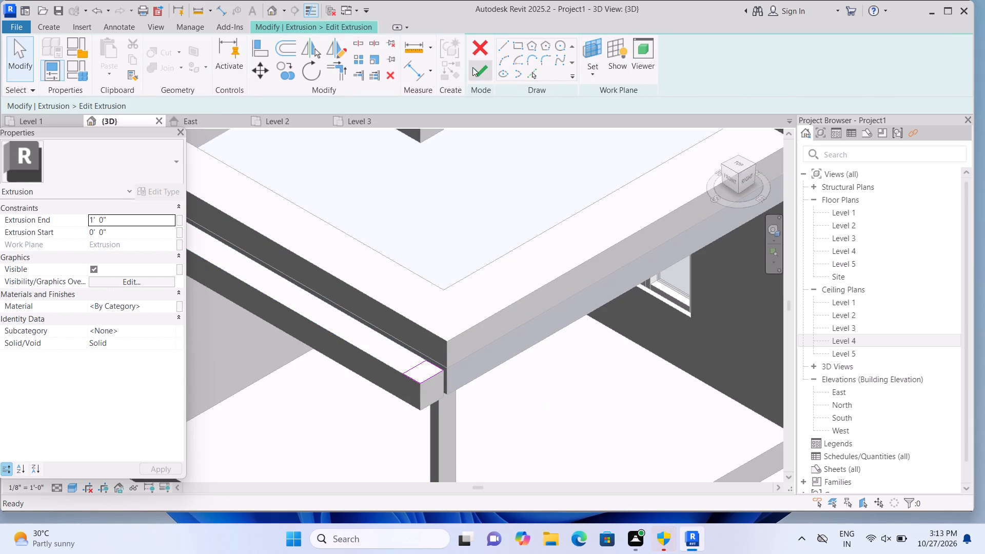
{"action": "left_click", "coordinate": [472, 67]}
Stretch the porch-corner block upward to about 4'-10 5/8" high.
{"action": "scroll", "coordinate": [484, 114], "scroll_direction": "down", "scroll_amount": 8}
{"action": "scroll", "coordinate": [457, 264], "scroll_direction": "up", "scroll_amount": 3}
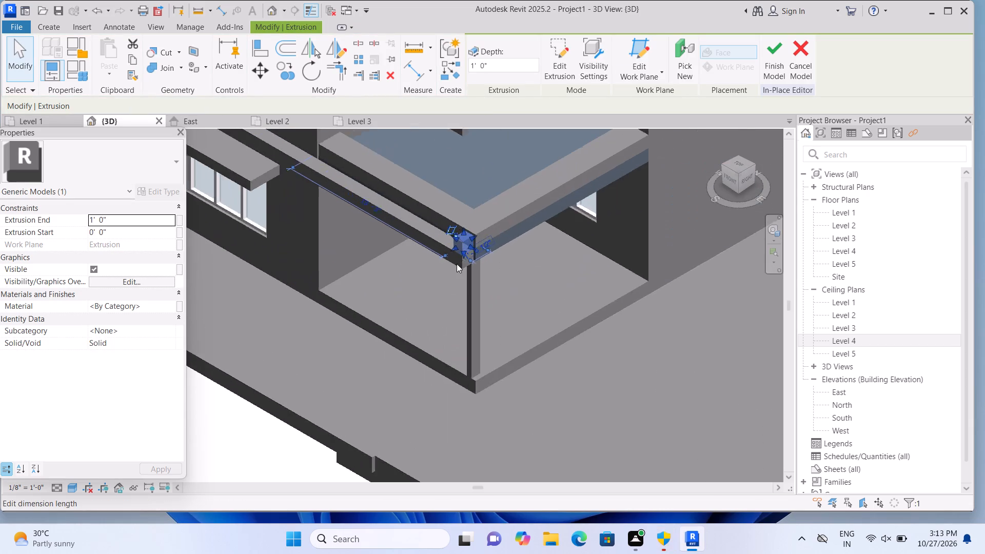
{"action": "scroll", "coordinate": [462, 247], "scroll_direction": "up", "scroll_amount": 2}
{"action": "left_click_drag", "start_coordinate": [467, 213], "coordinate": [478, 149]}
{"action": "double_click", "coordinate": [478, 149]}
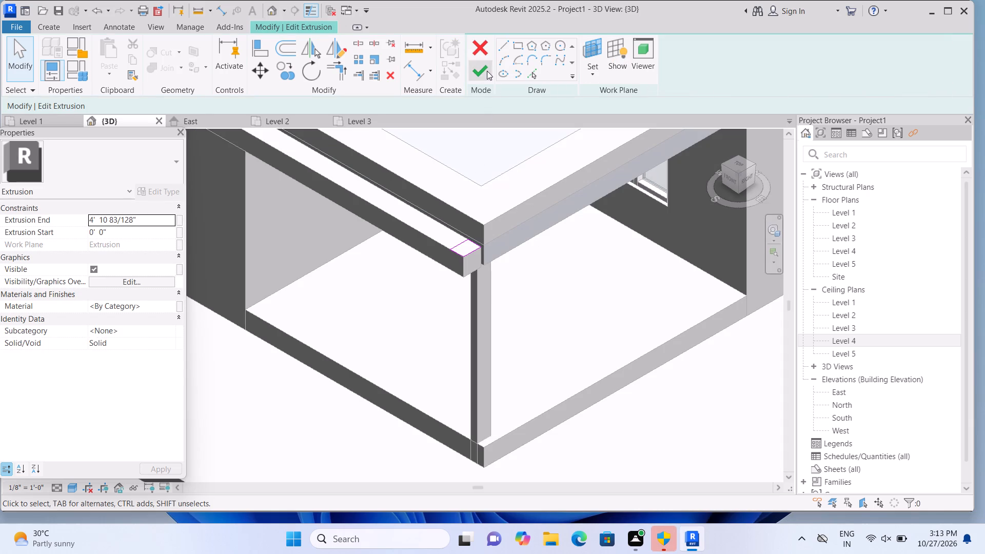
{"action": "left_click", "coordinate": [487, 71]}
Stretch the porch-corner post's top up to the top face of the upper frame band, making it 10'-0" high.
{"action": "scroll", "coordinate": [581, 248], "scroll_direction": "down", "scroll_amount": 4}
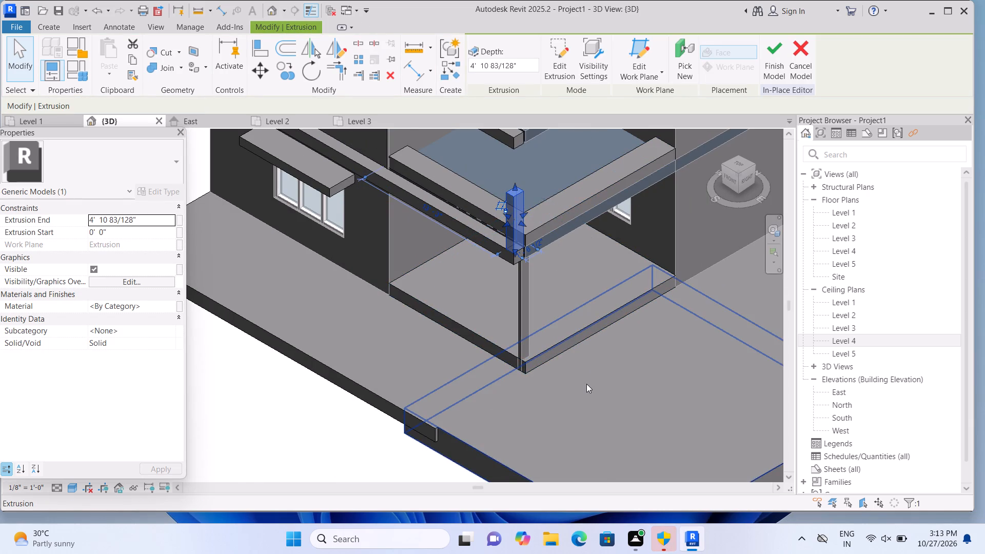
{"action": "scroll", "coordinate": [586, 384], "scroll_direction": "down", "scroll_amount": 3}
{"action": "middle_click_drag", "start_coordinate": [381, 383], "coordinate": [357, 424]}
{"action": "middle_click", "coordinate": [357, 424]}
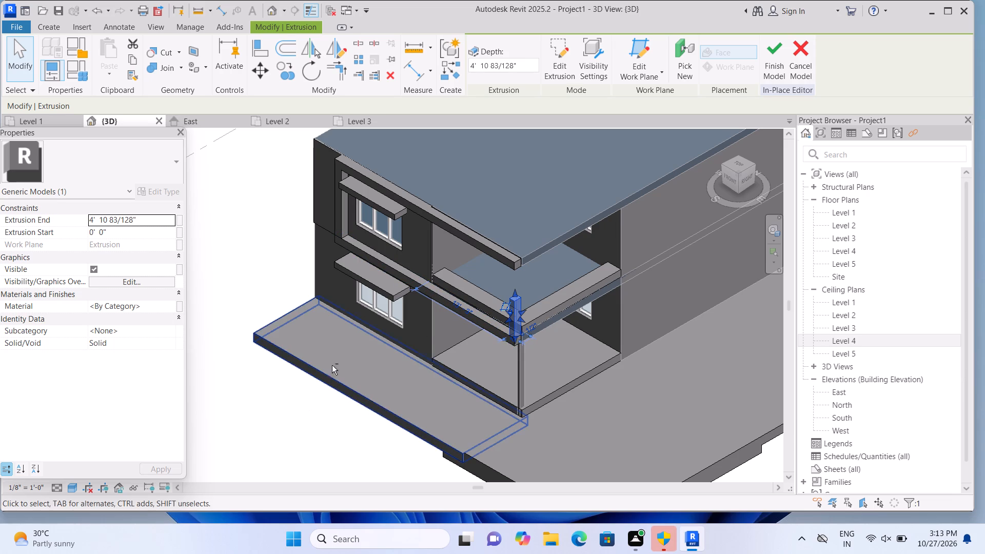
{"action": "middle_click", "coordinate": [352, 347], "text": "shift"}
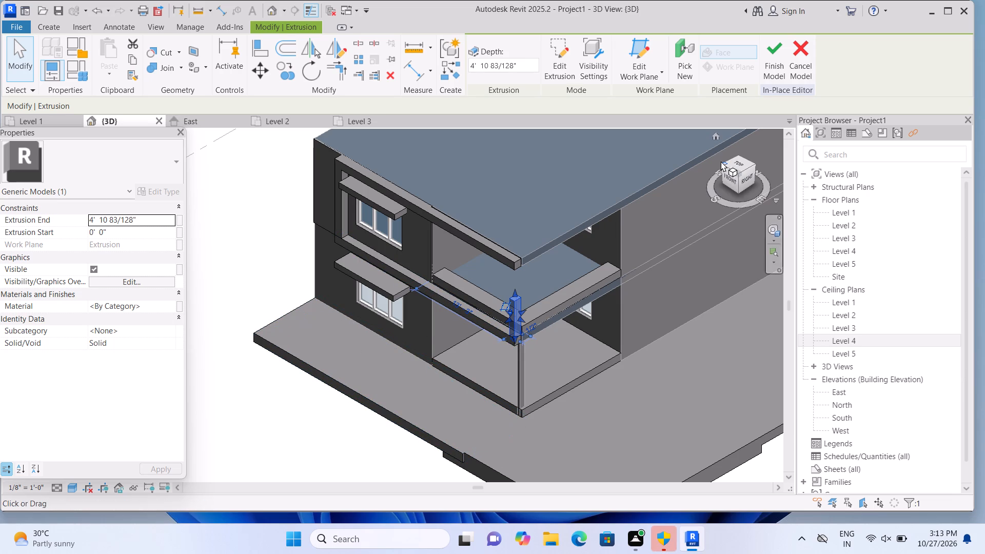
{"action": "left_click", "coordinate": [716, 134]}
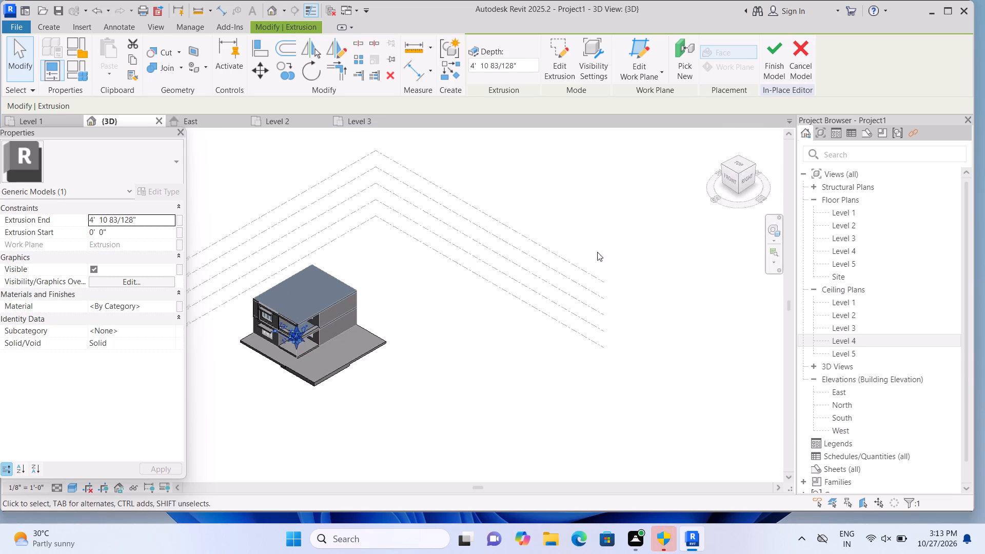
{"action": "scroll", "coordinate": [249, 349], "scroll_direction": "up", "scroll_amount": 10}
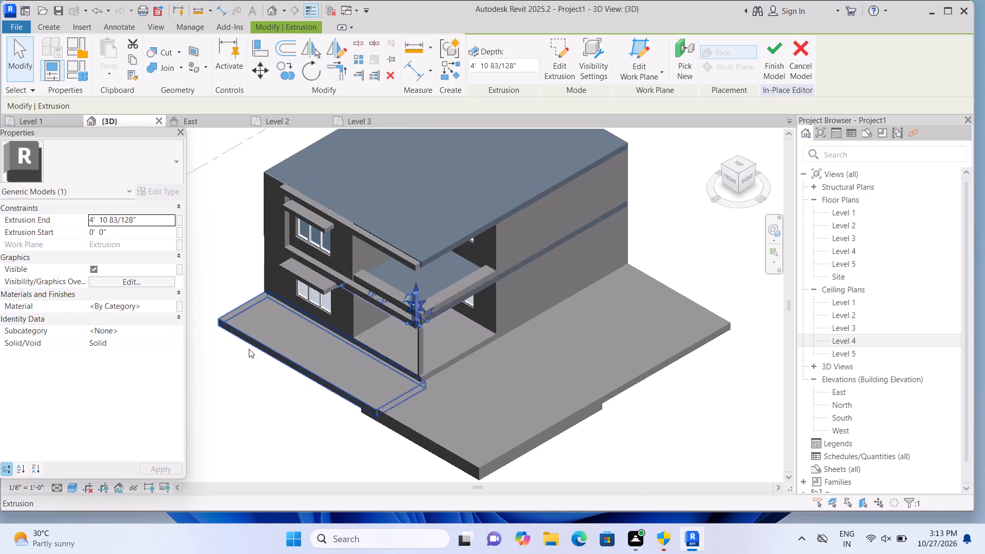
{"action": "scroll", "coordinate": [249, 349], "scroll_direction": "up", "scroll_amount": 1}
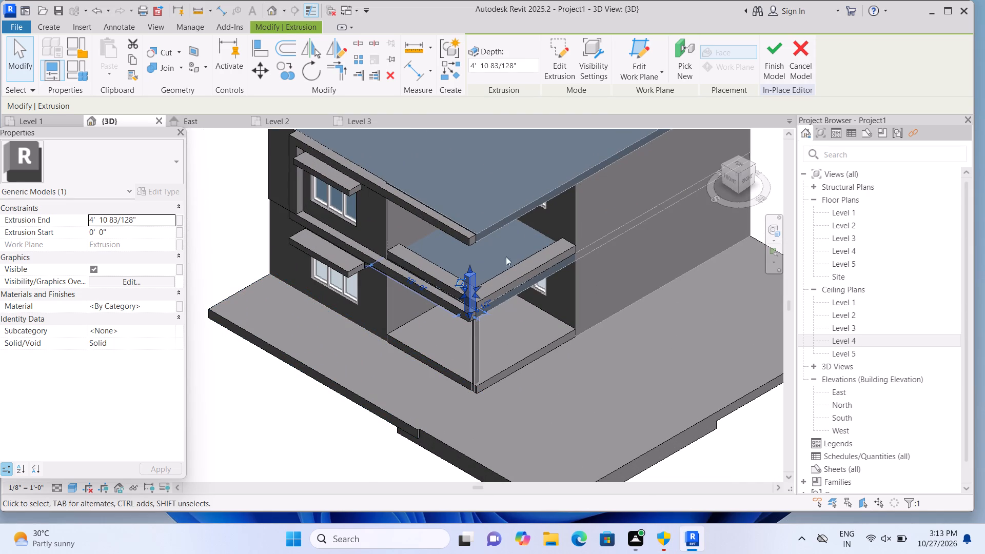
{"action": "left_click_drag", "start_coordinate": [470, 256], "coordinate": [476, 238]}
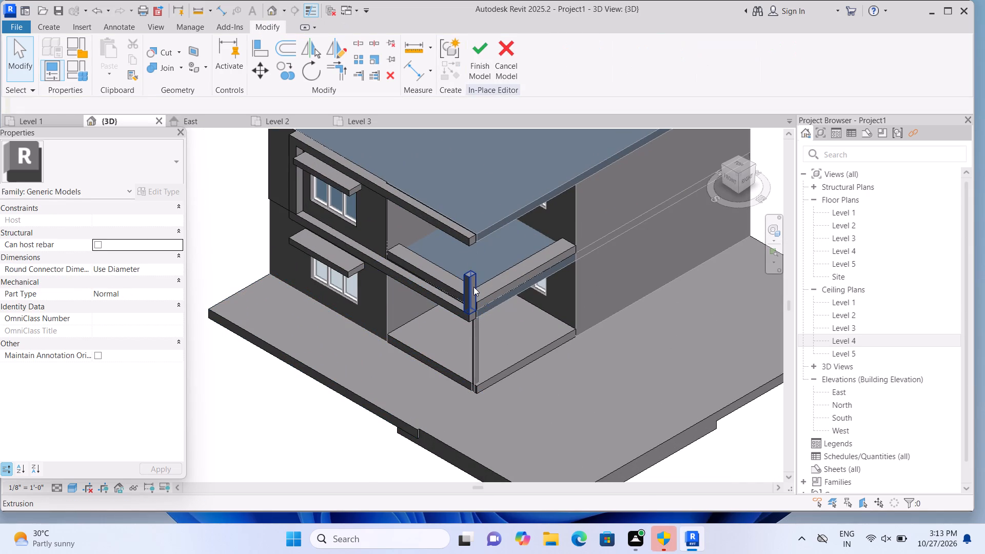
{"action": "left_click", "coordinate": [474, 287]}
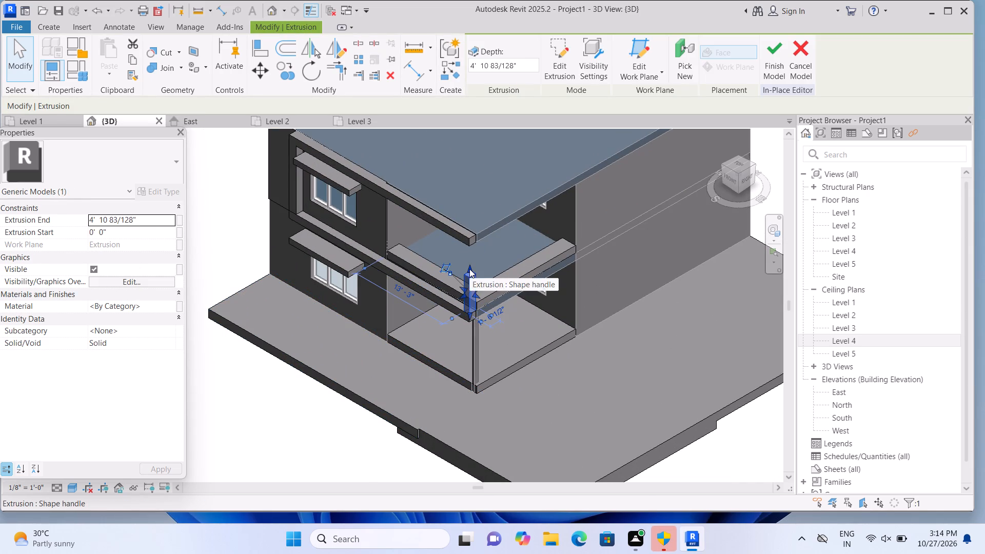
{"action": "left_click_drag", "start_coordinate": [469, 269], "coordinate": [479, 239]}
{"action": "left_click", "coordinate": [479, 239]}
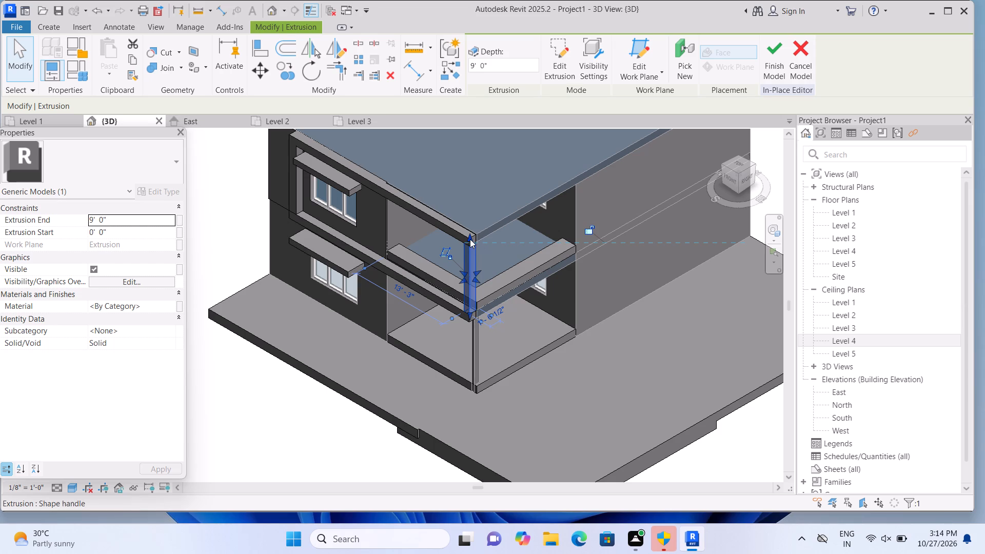
{"action": "left_click_drag", "start_coordinate": [470, 239], "coordinate": [475, 232]}
{"action": "left_click", "coordinate": [475, 232]}
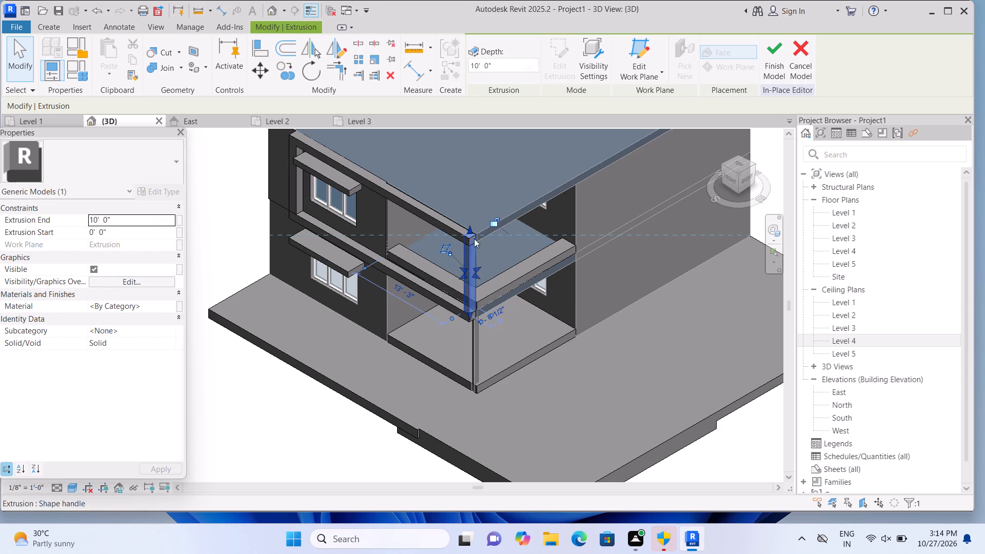
Inspect the front facade from the front, checking how the upper-storey frame bands, side piece and porch-corner post meet.
{"action": "left_click", "coordinate": [311, 422]}
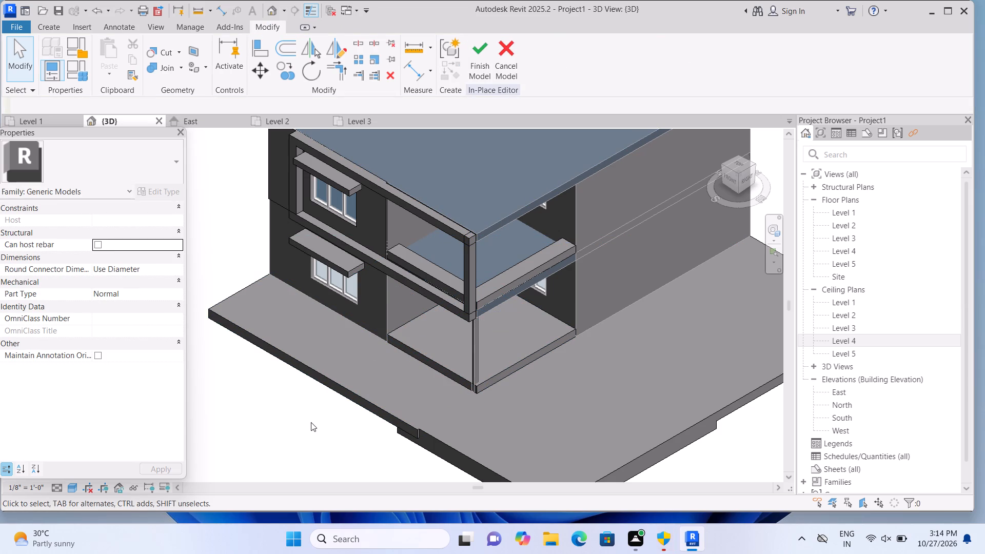
{"action": "scroll", "coordinate": [311, 422], "scroll_direction": "down", "scroll_amount": 1}
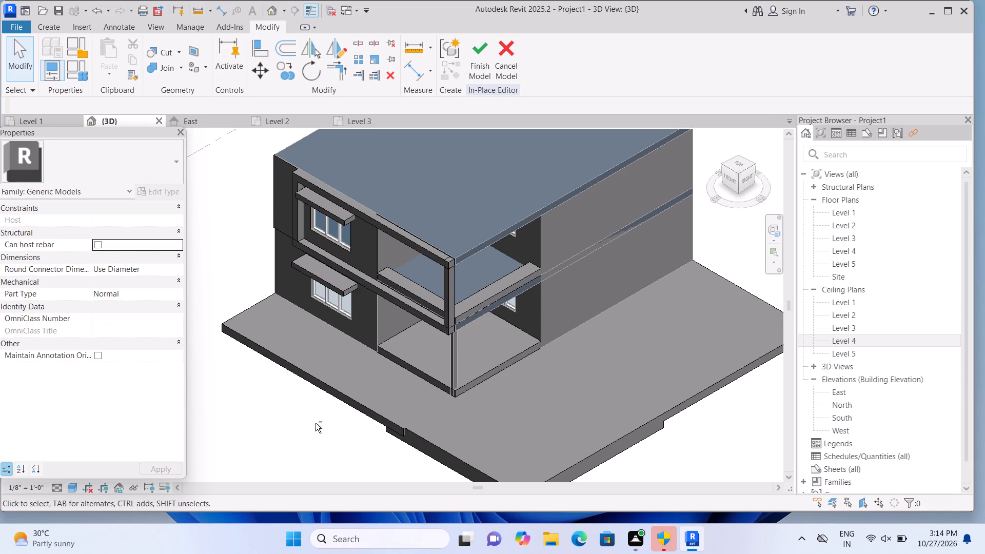
{"action": "scroll", "coordinate": [325, 412], "scroll_direction": "down", "scroll_amount": 1}
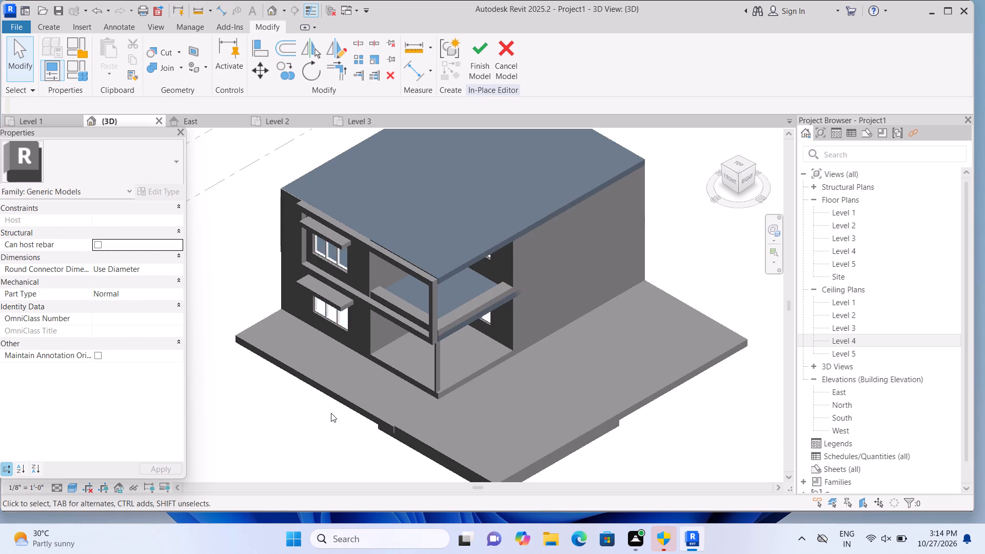
{"action": "right_click", "coordinate": [331, 413]}
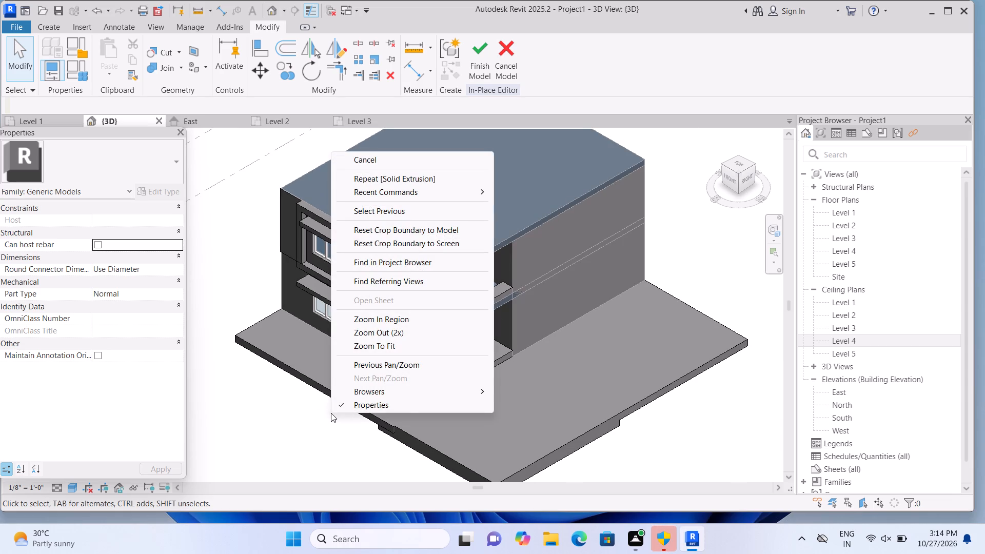
{"action": "double_click", "coordinate": [331, 413]}
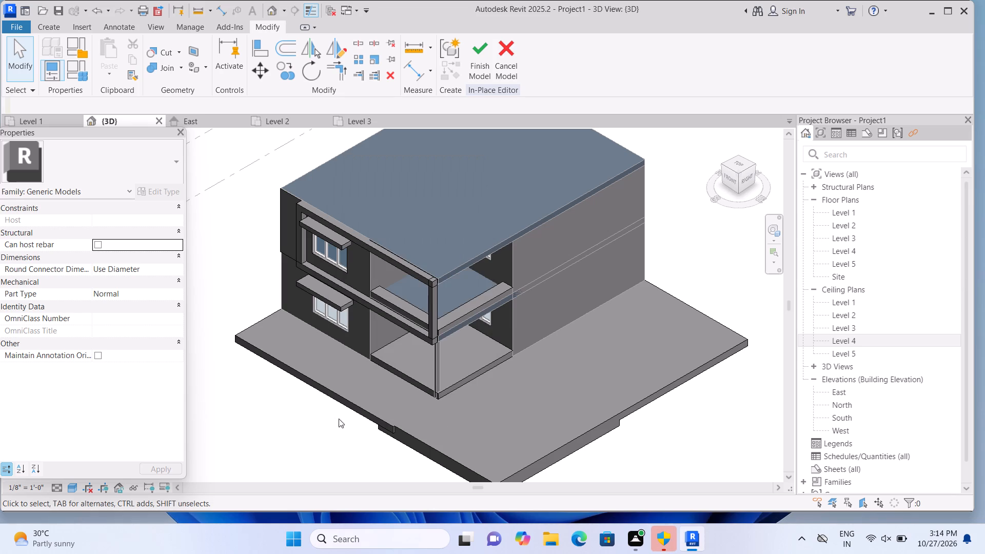
{"action": "middle_click_drag", "start_coordinate": [336, 428], "coordinate": [338, 399], "text": "shift"}
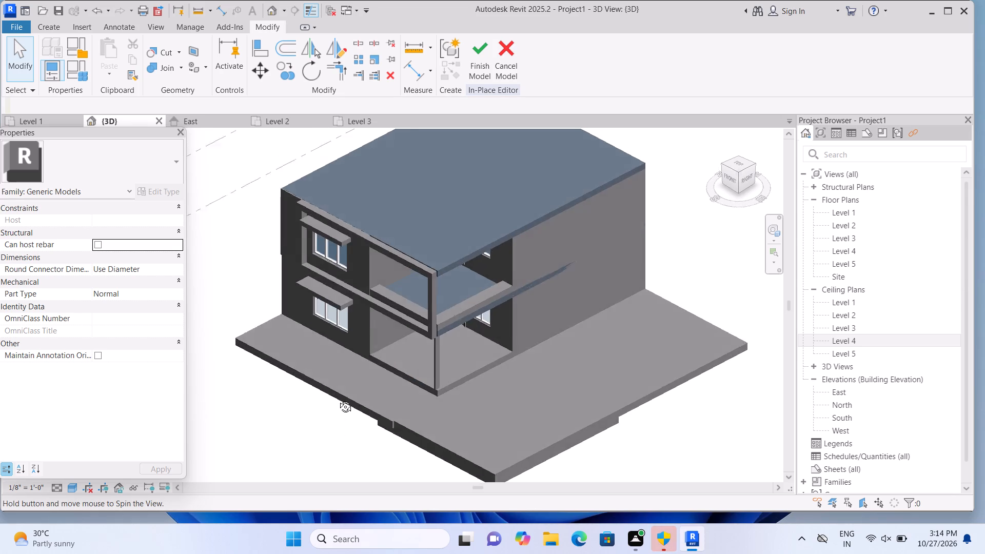
{"action": "middle_click_drag", "start_coordinate": [338, 399], "coordinate": [402, 302], "text": "shift"}
{"action": "scroll", "coordinate": [417, 305], "scroll_direction": "up", "scroll_amount": 2}
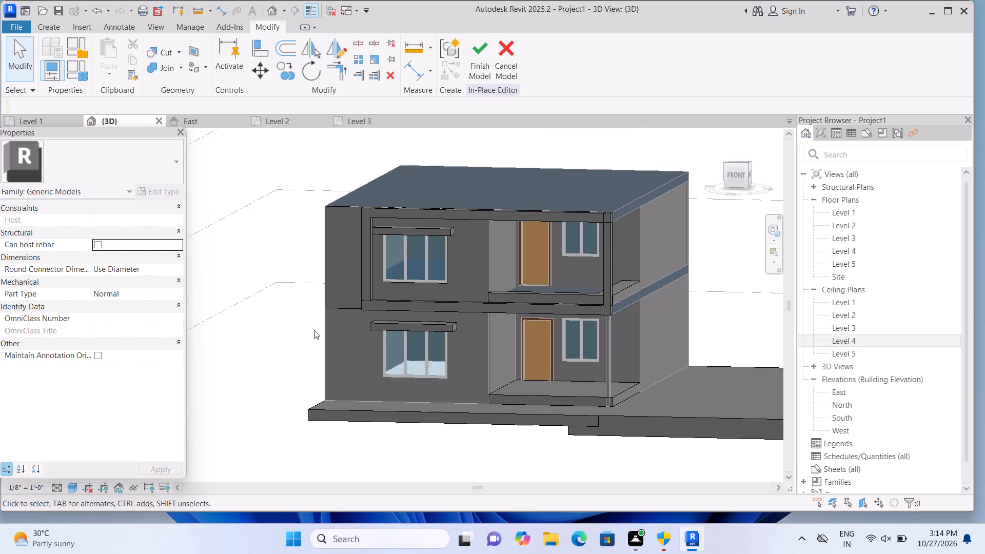
{"action": "middle_click_drag", "start_coordinate": [263, 337], "coordinate": [220, 369]}
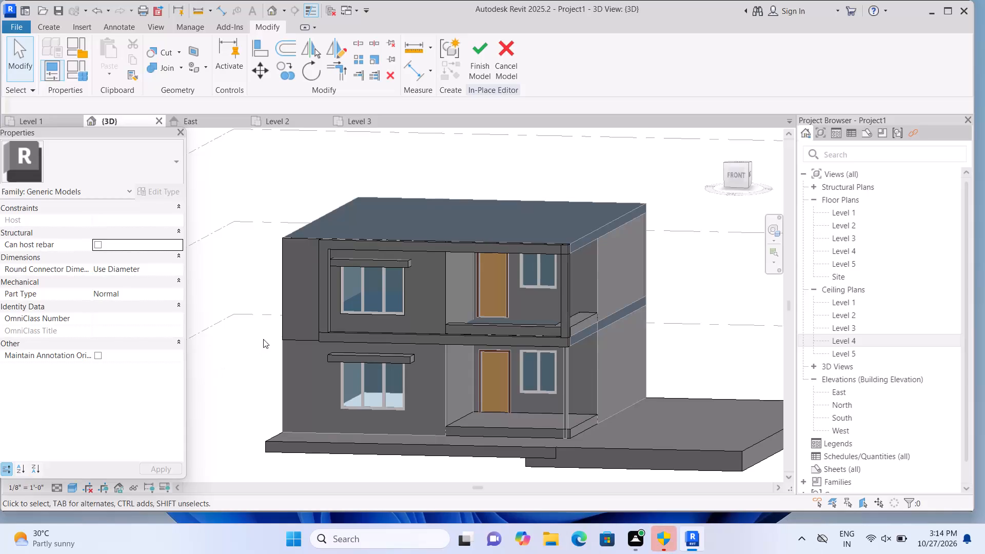
{"action": "scroll", "coordinate": [364, 295], "scroll_direction": "up", "scroll_amount": 2}
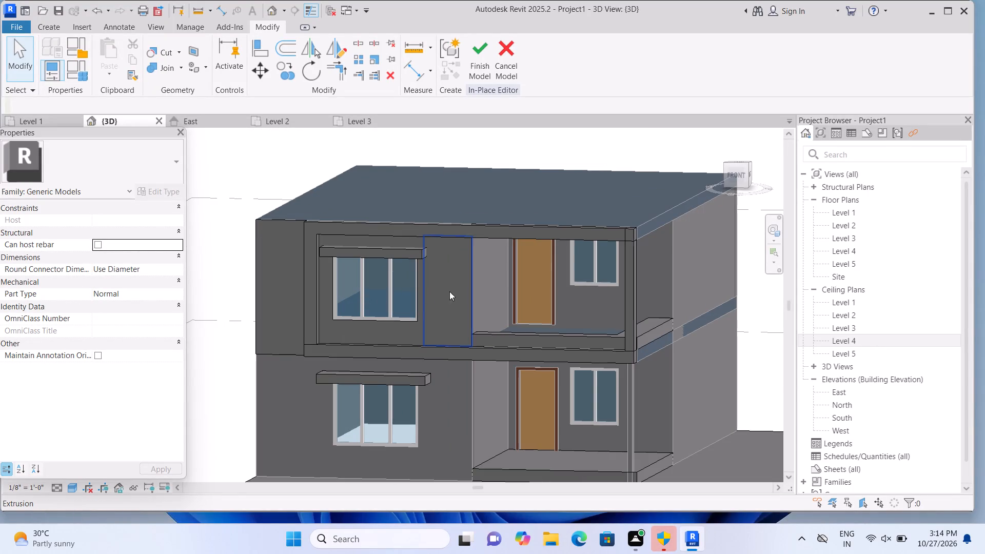
{"action": "scroll", "coordinate": [459, 290], "scroll_direction": "up", "scroll_amount": 1}
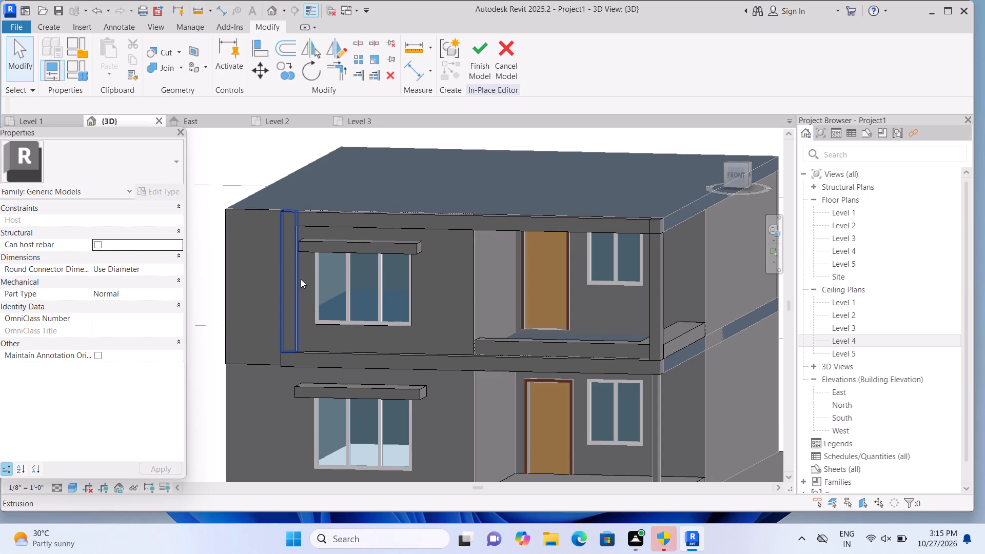
{"action": "scroll", "coordinate": [301, 279], "scroll_direction": "down", "scroll_amount": 2}
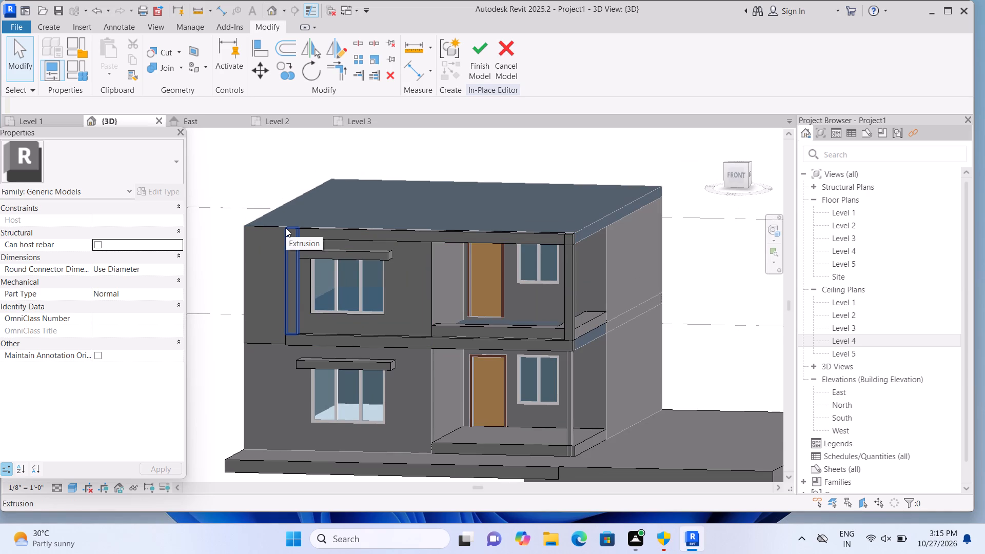
Join the upper-storey frame's window-side vertical, floor-line band, porch-corner post and upper band into one continuous frame with Join Geometry.
{"action": "scroll", "coordinate": [326, 293], "scroll_direction": "up", "scroll_amount": 3}
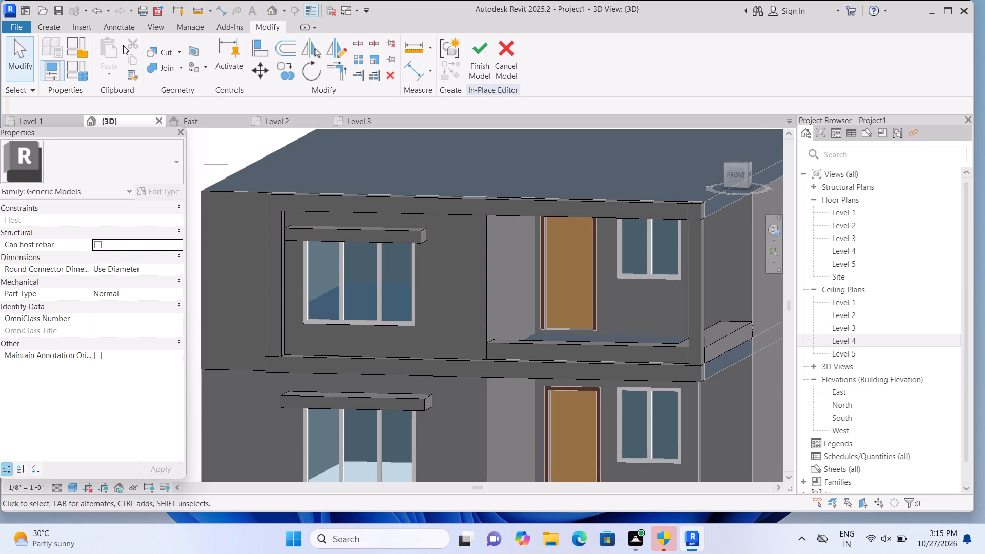
{"action": "left_click", "coordinate": [184, 68]}
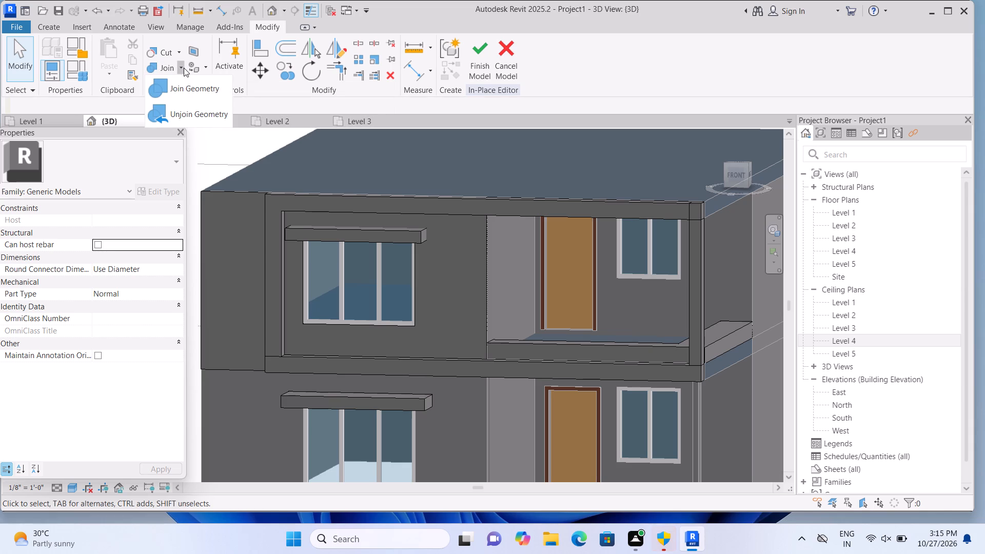
{"action": "left_click", "coordinate": [192, 83]}
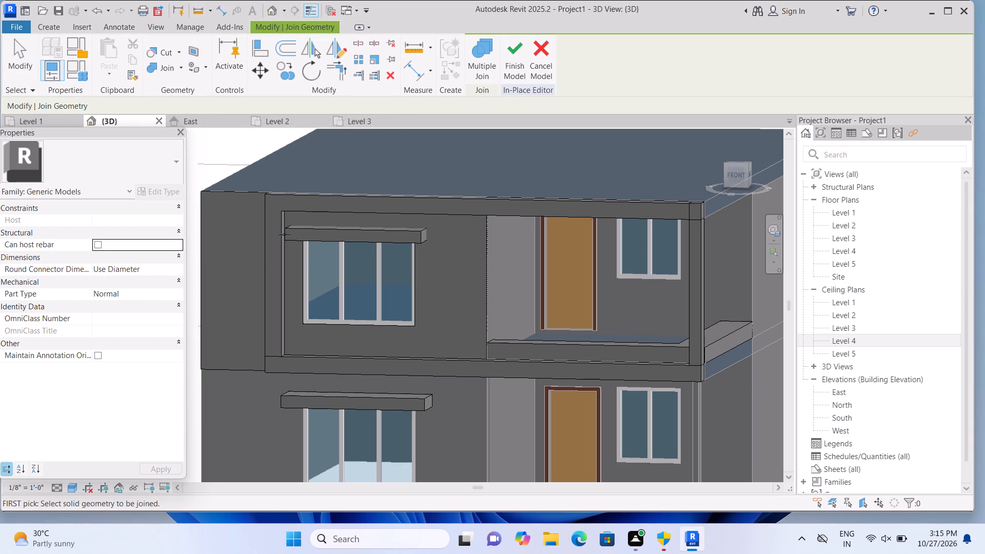
{"action": "left_click", "coordinate": [273, 301]}
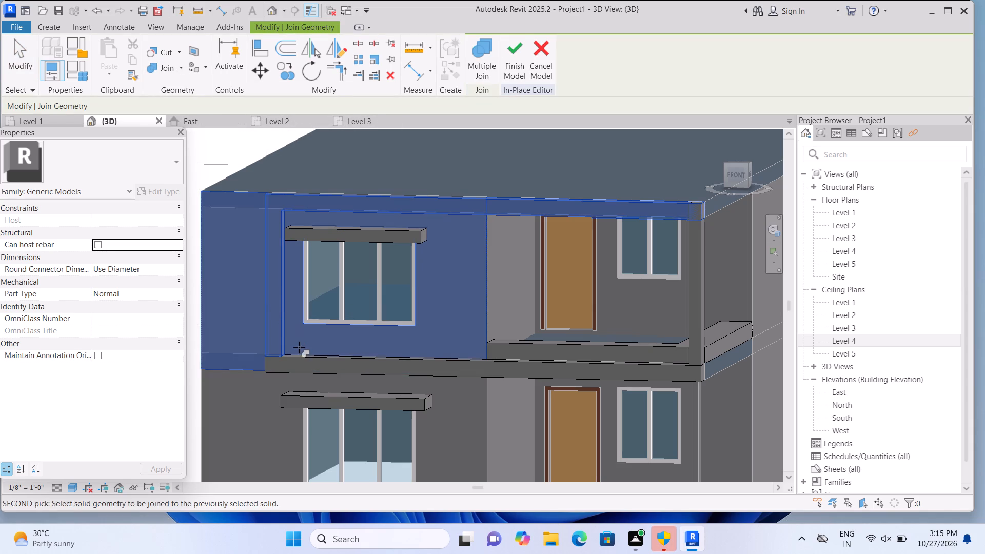
{"action": "left_click", "coordinate": [308, 365]}
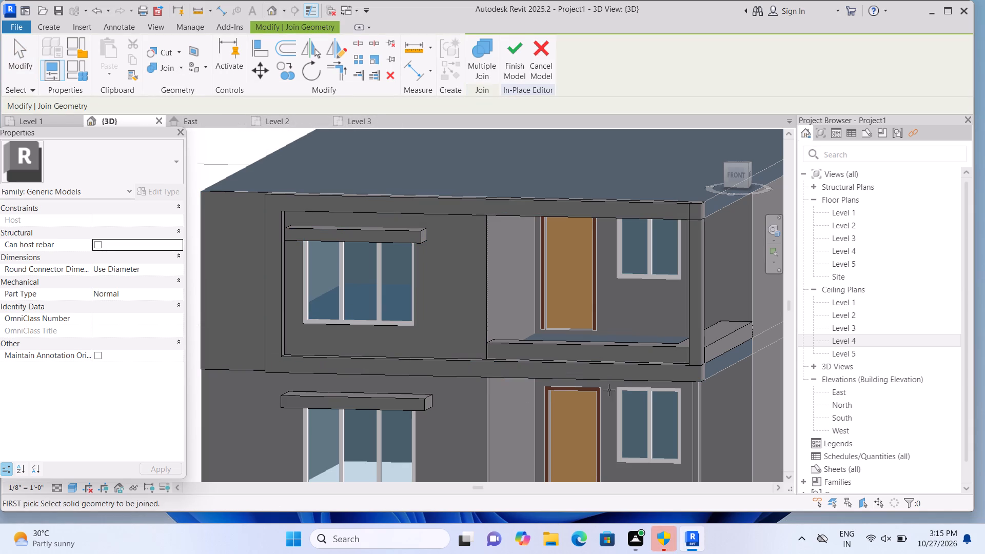
{"action": "left_click_drag", "start_coordinate": [696, 378], "coordinate": [691, 325]}
{"action": "left_click", "coordinate": [691, 325]}
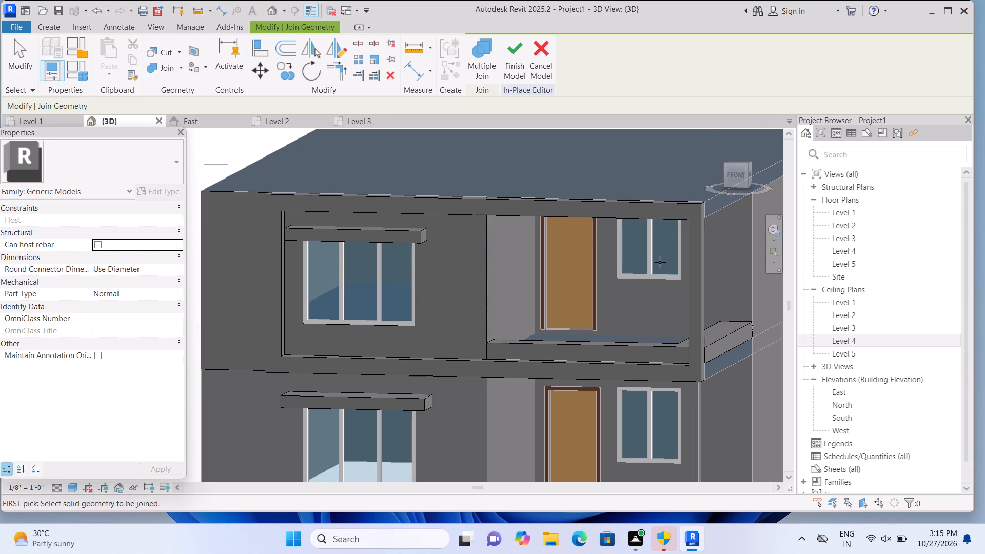
{"action": "left_click_drag", "start_coordinate": [667, 216], "coordinate": [688, 250]}
{"action": "left_click", "coordinate": [688, 250]}
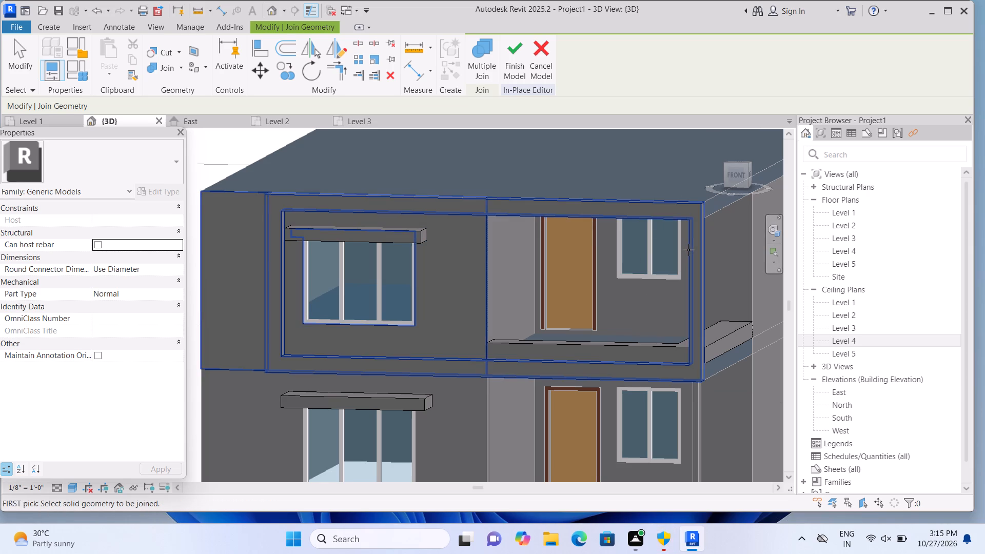
{"action": "key", "text": "Escape"}
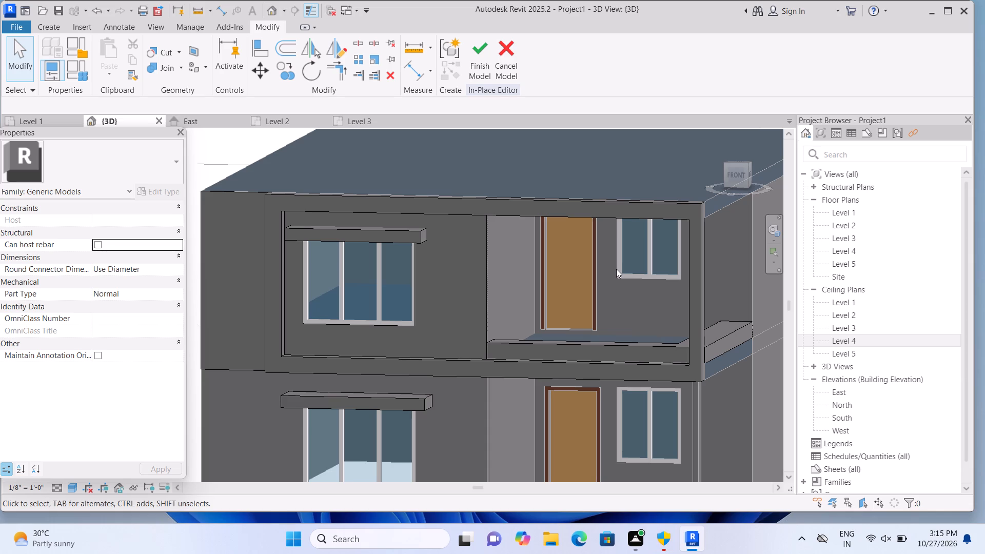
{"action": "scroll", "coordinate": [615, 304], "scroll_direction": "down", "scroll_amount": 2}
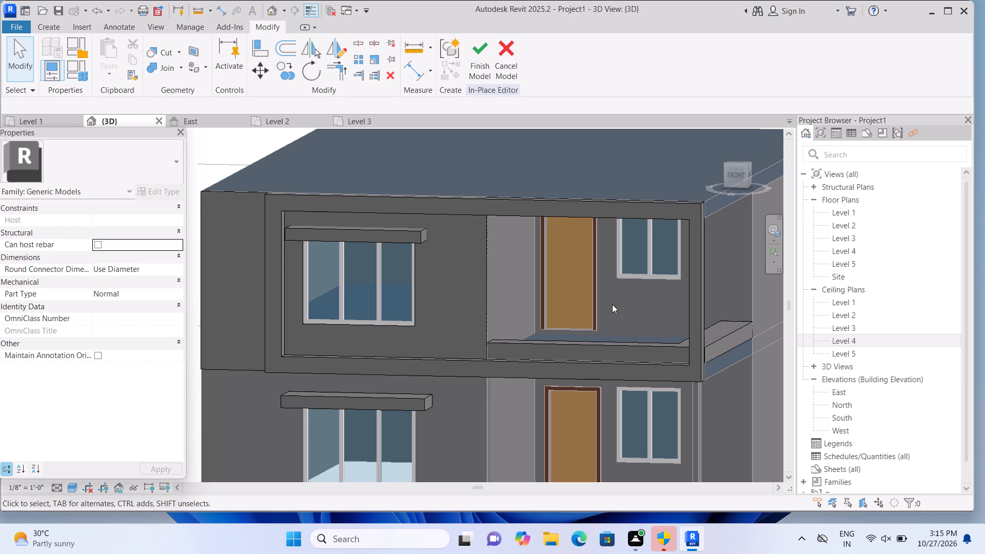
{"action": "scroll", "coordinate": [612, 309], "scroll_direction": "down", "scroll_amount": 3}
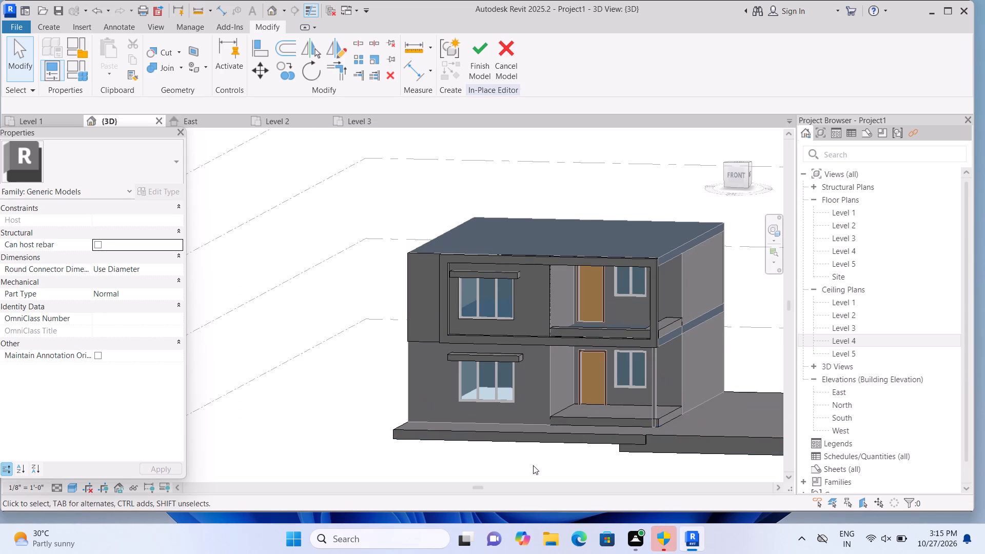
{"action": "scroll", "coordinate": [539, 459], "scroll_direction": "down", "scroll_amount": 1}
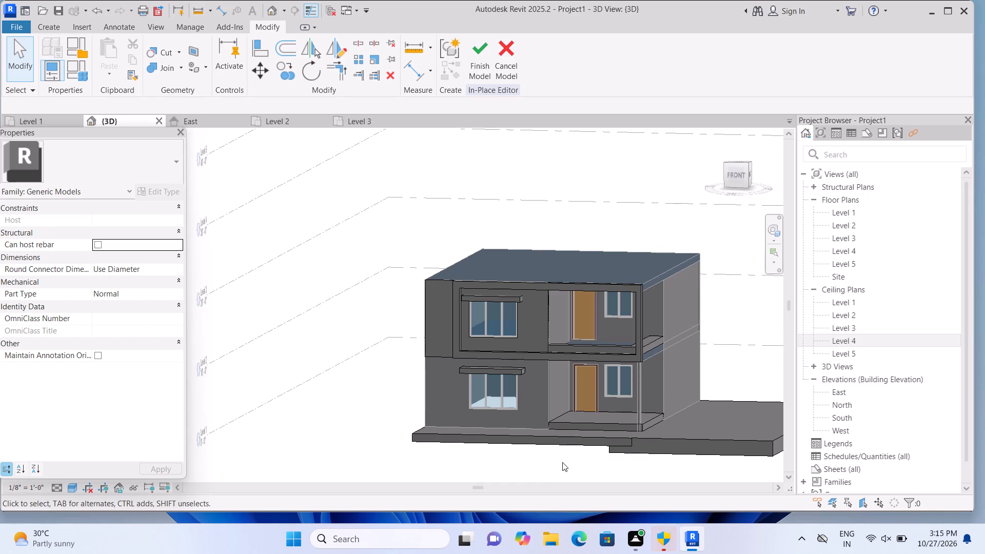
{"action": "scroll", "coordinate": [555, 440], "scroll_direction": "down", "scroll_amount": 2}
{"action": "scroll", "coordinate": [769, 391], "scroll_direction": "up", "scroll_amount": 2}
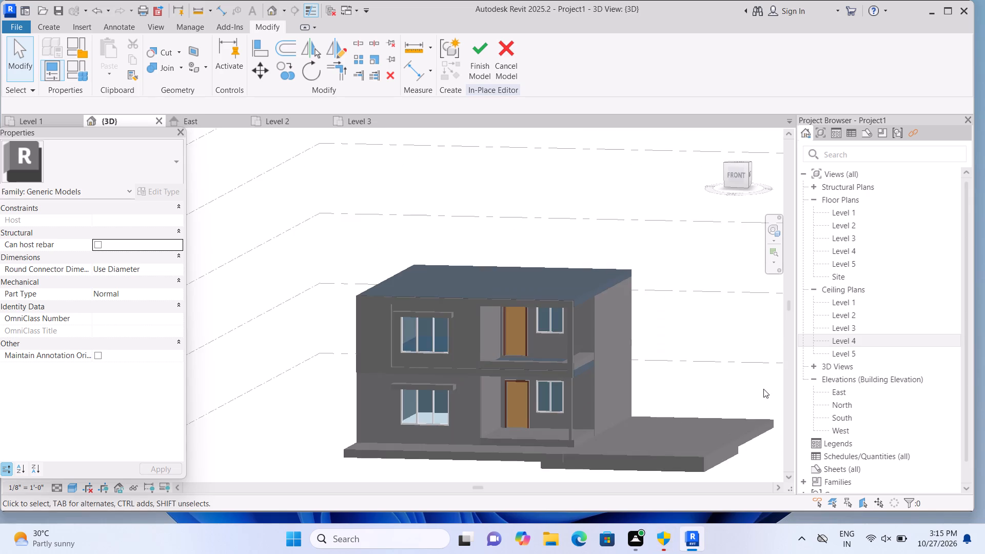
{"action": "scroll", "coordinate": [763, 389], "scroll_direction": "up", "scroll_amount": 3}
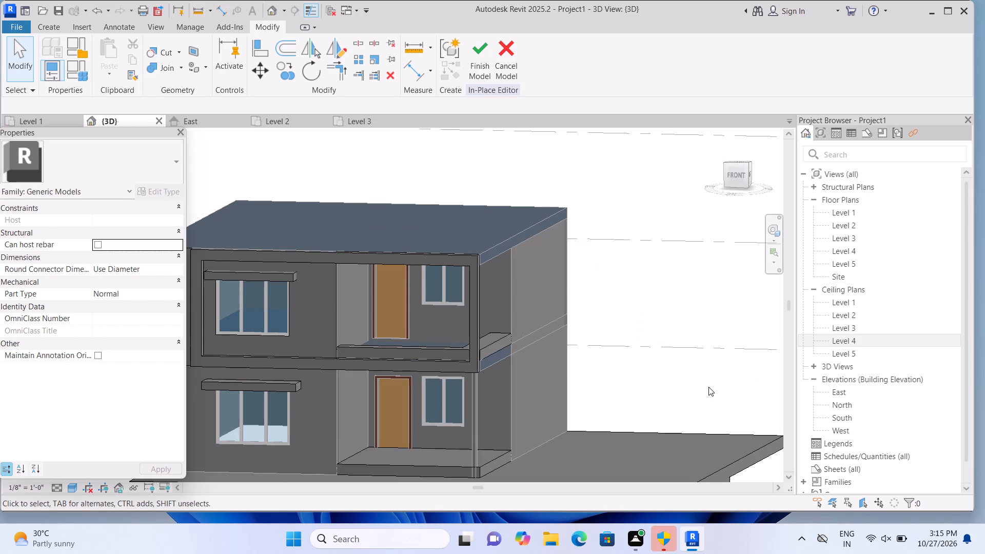
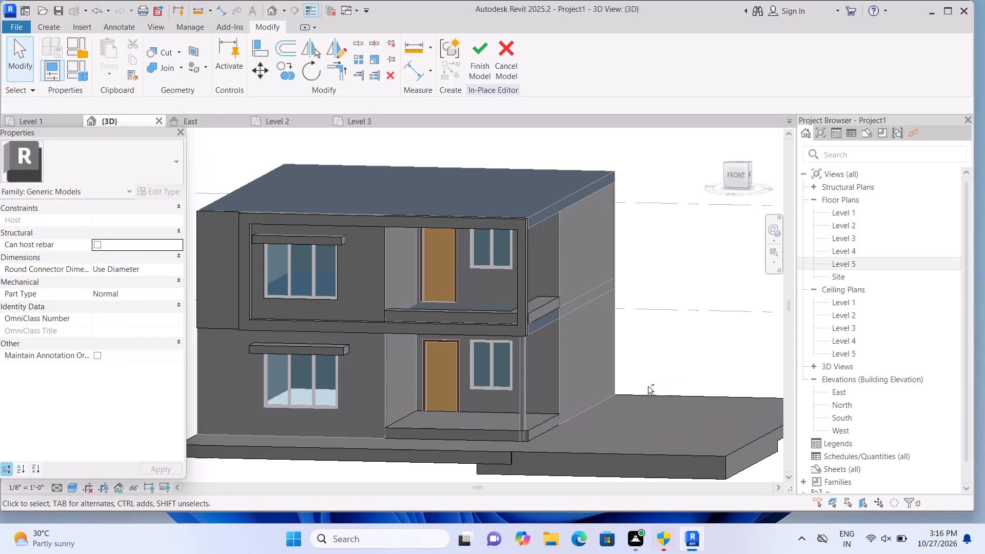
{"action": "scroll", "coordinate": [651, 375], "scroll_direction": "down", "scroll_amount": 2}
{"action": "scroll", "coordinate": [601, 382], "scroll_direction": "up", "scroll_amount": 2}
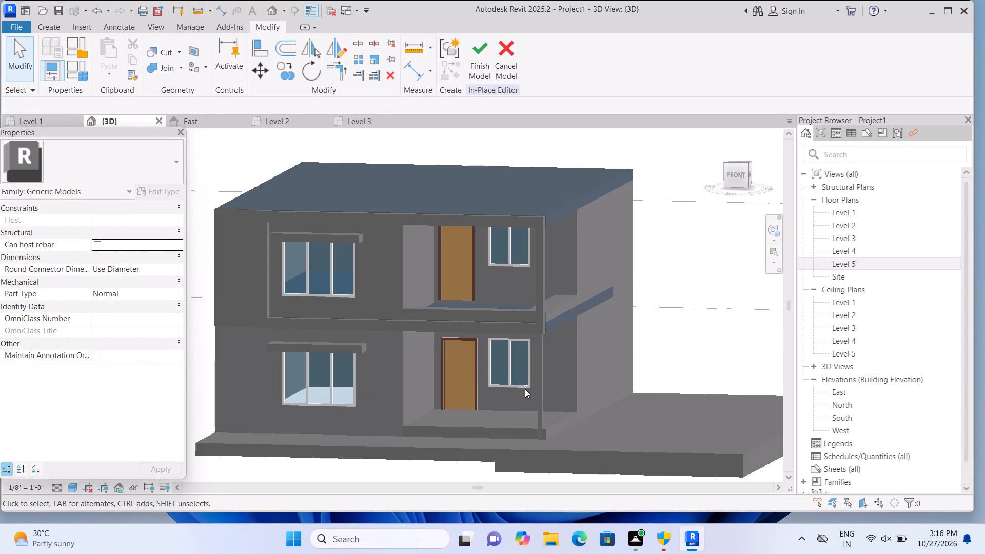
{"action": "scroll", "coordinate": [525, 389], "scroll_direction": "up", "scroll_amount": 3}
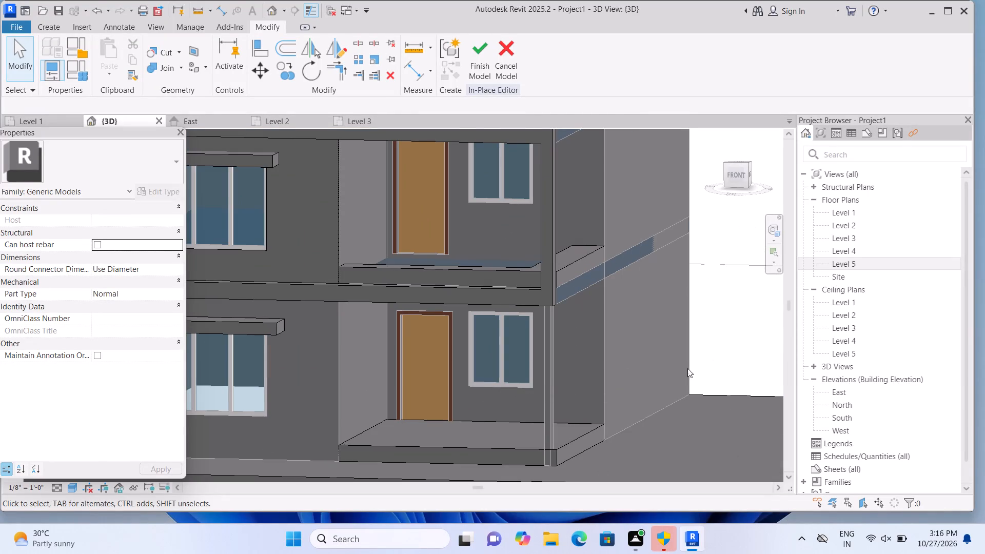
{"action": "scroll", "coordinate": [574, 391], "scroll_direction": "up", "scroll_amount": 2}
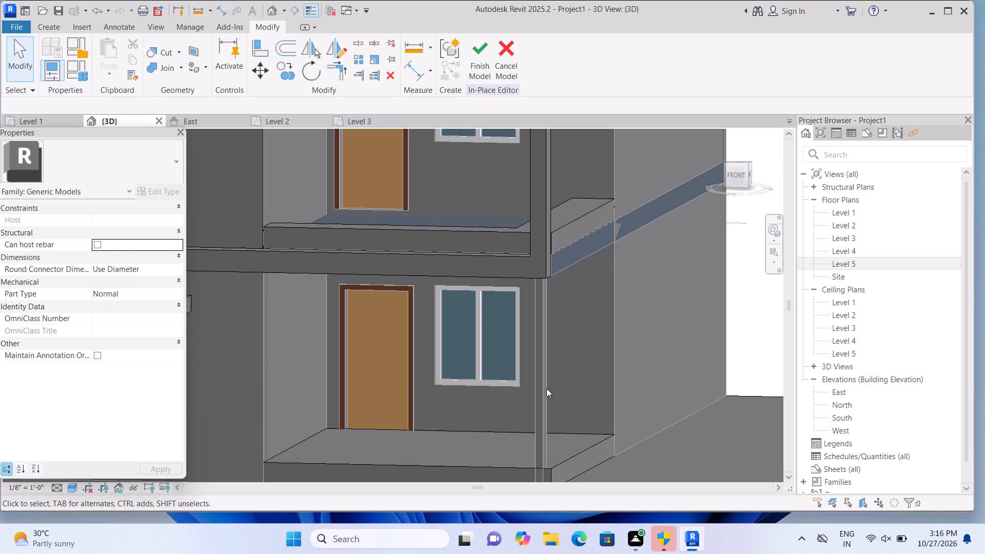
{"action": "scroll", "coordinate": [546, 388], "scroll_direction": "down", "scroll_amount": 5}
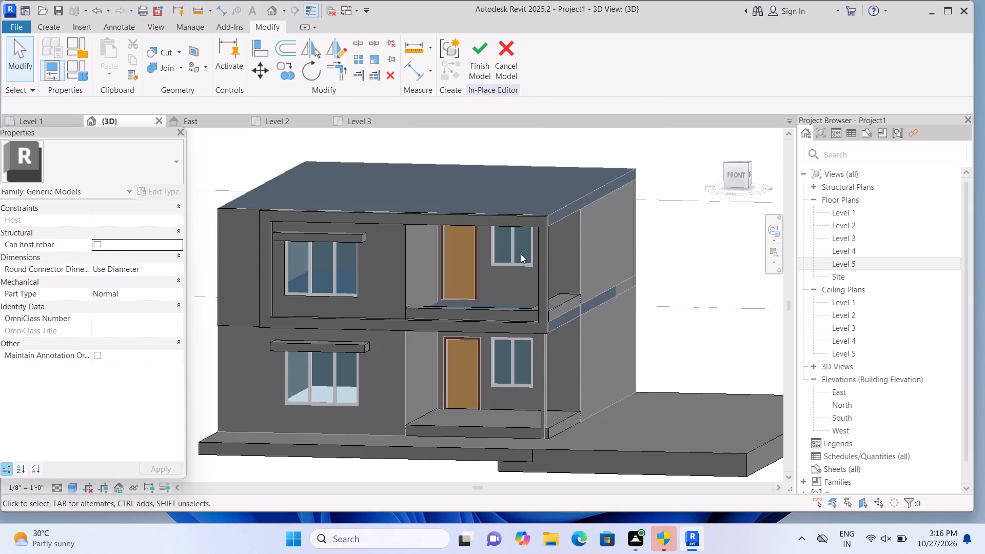
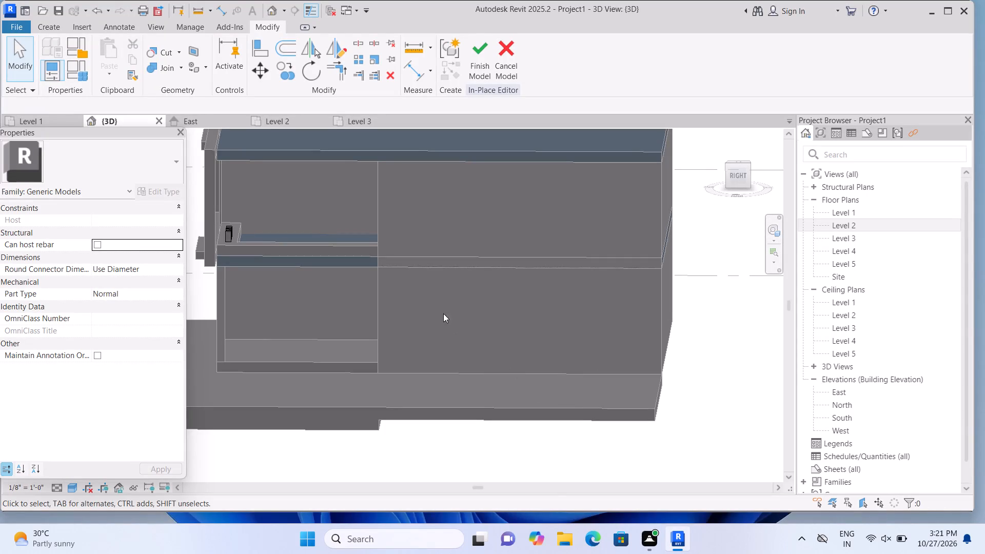
Examine the front facade frame and the row of four small blocks on the upper porch floor.
{"action": "middle_click_drag", "start_coordinate": [538, 341], "coordinate": [595, 333], "text": "shift"}
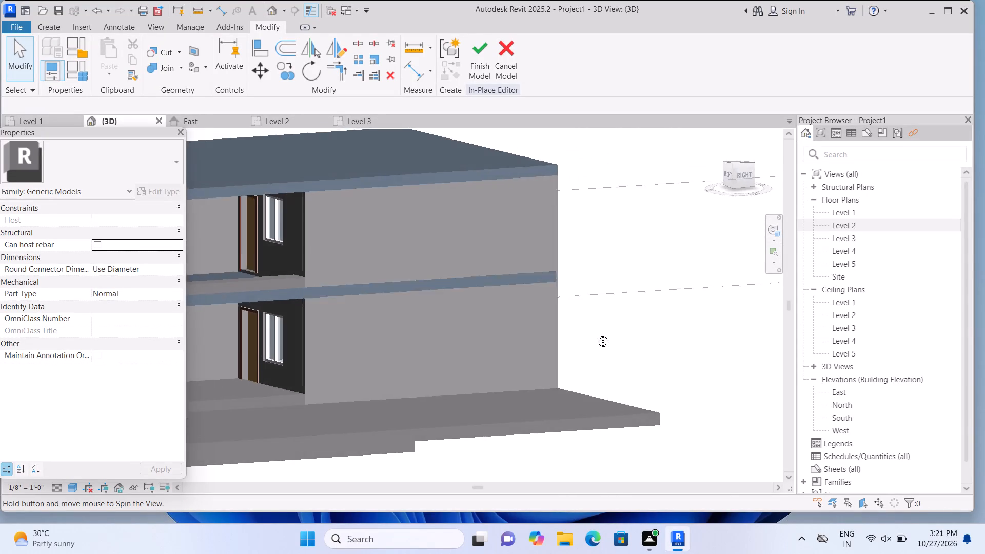
{"action": "middle_click_drag", "start_coordinate": [595, 333], "coordinate": [687, 303], "text": "shift"}
{"action": "scroll", "coordinate": [445, 315], "scroll_direction": "up", "scroll_amount": 2}
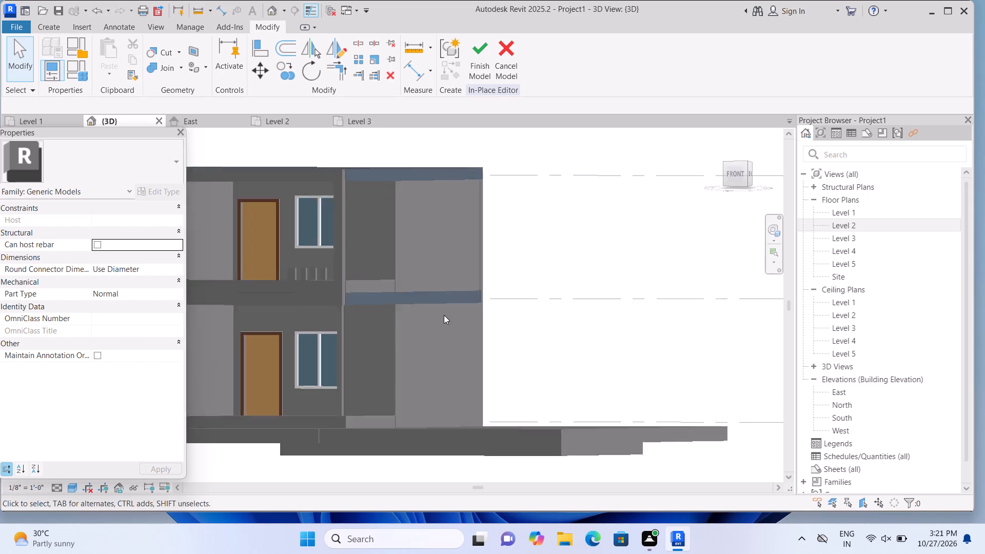
{"action": "scroll", "coordinate": [444, 315], "scroll_direction": "up", "scroll_amount": 1}
{"action": "middle_click_drag", "start_coordinate": [513, 353], "coordinate": [568, 364], "text": "shift"}
{"action": "middle_click", "coordinate": [575, 364]}
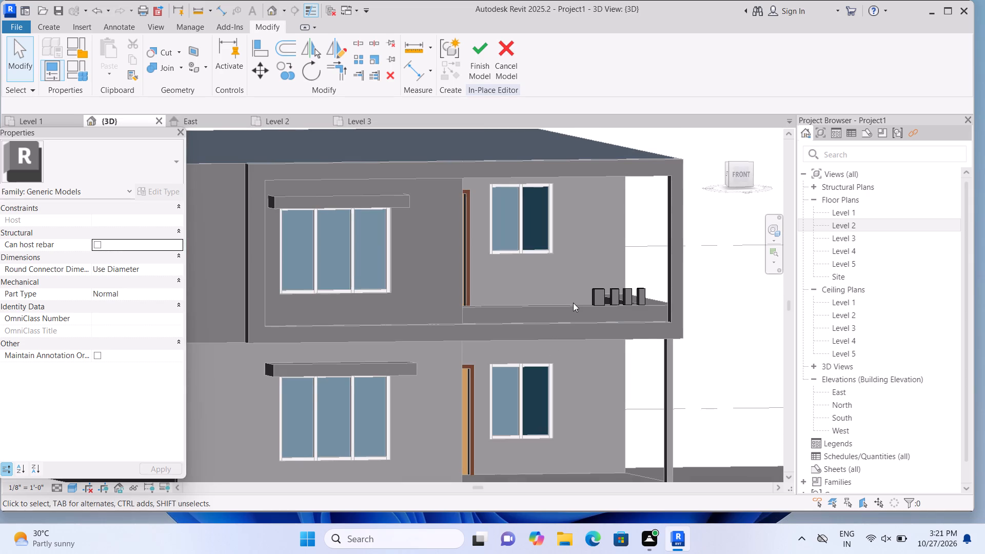
{"action": "scroll", "coordinate": [573, 303], "scroll_direction": "up", "scroll_amount": 4}
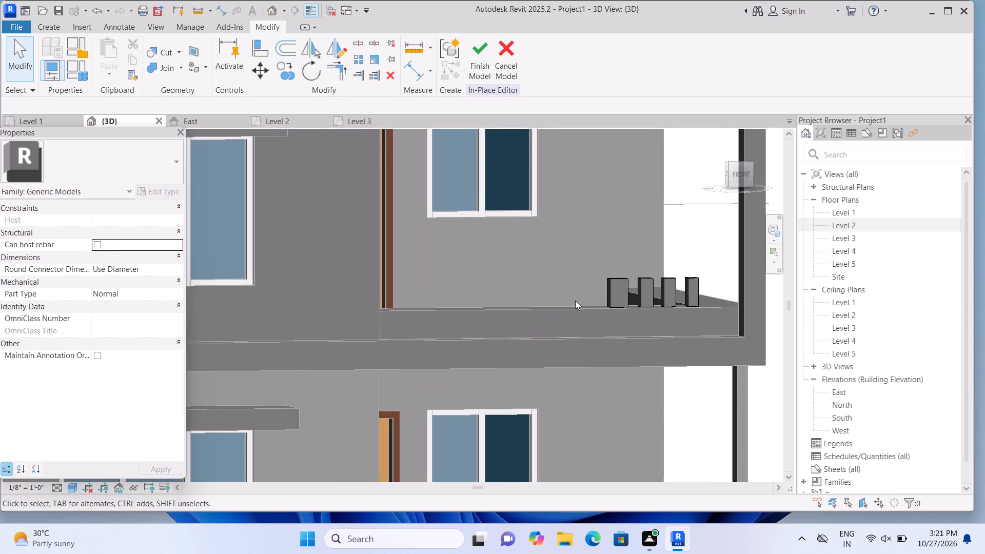
{"action": "scroll", "coordinate": [577, 298], "scroll_direction": "down", "scroll_amount": 1}
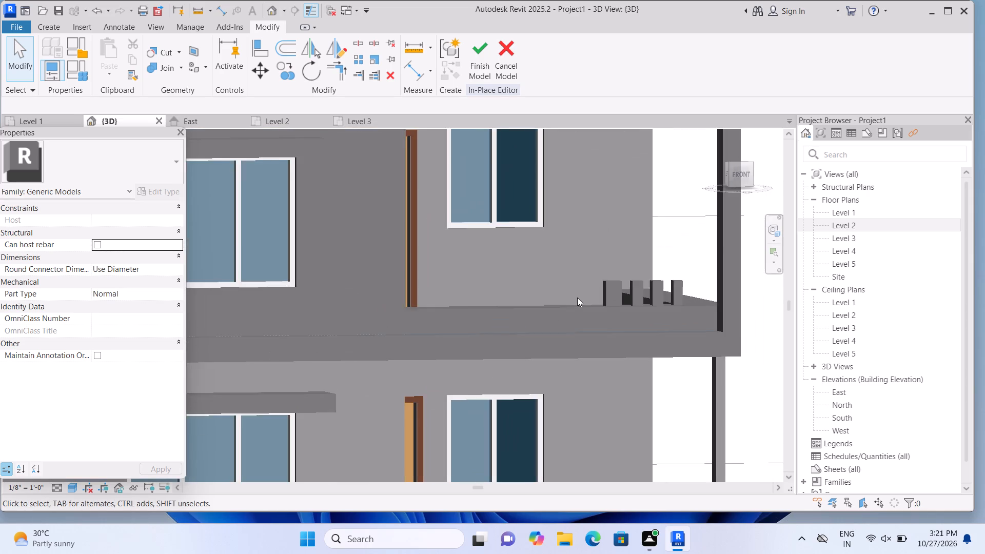
{"action": "scroll", "coordinate": [577, 298], "scroll_direction": "down", "scroll_amount": 3}
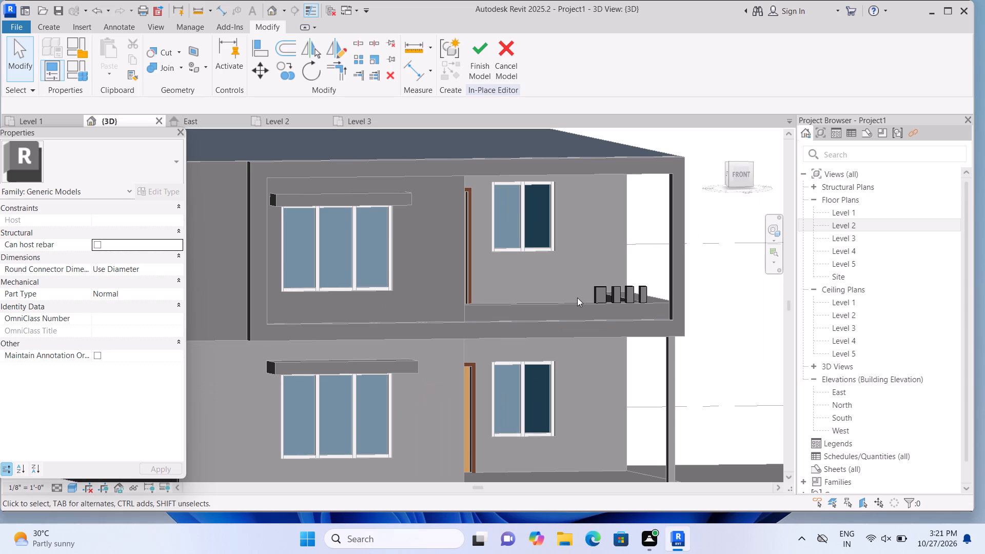
{"action": "scroll", "coordinate": [606, 286], "scroll_direction": "up", "scroll_amount": 3}
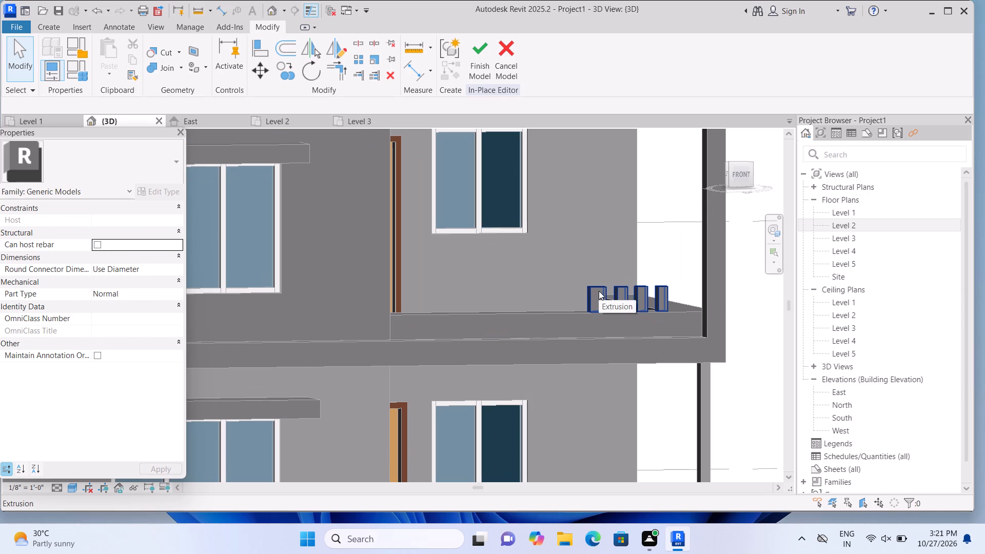
Narrow the first block in the row of four on the upper porch edge and slightly trim the second block.
{"action": "double_click", "coordinate": [599, 291]}
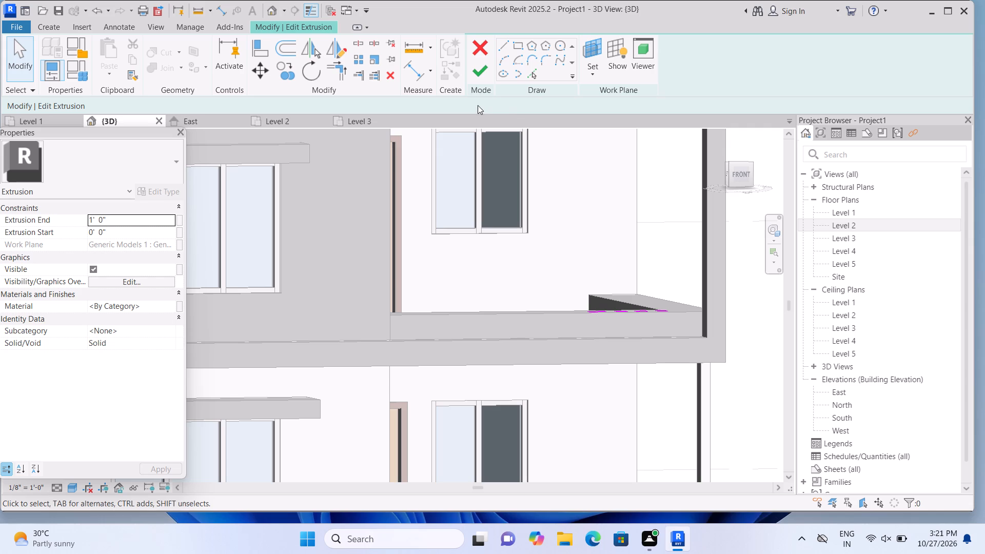
{"action": "left_click", "coordinate": [483, 65]}
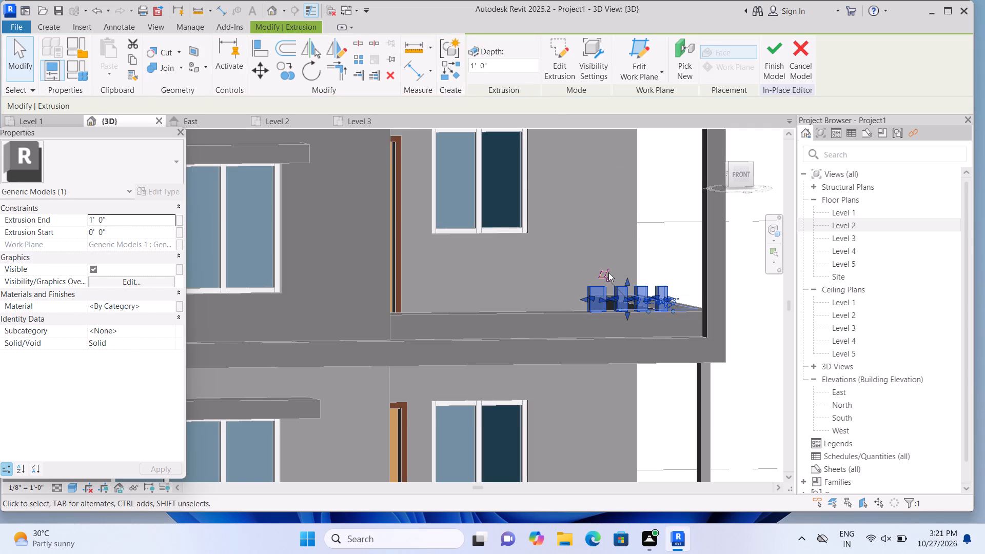
{"action": "scroll", "coordinate": [606, 283], "scroll_direction": "up", "scroll_amount": 7}
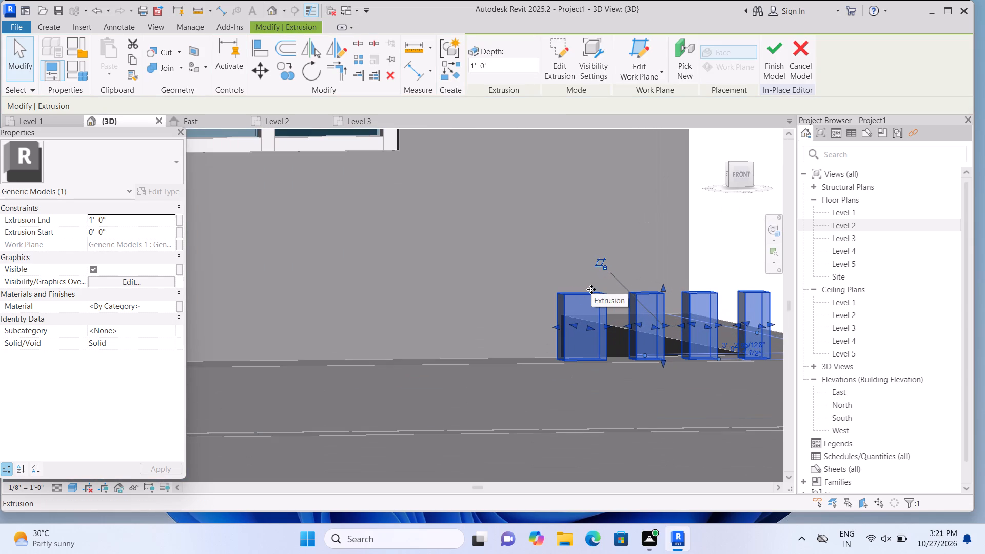
{"action": "left_click", "coordinate": [556, 324]}
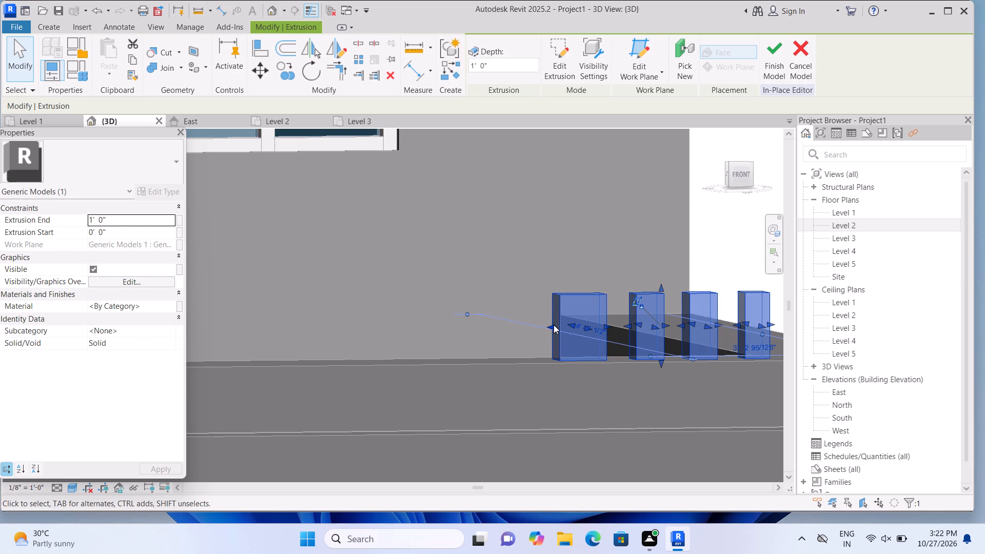
{"action": "left_click_drag", "start_coordinate": [551, 326], "coordinate": [575, 326]}
{"action": "left_click_drag", "start_coordinate": [572, 326], "coordinate": [583, 329]}
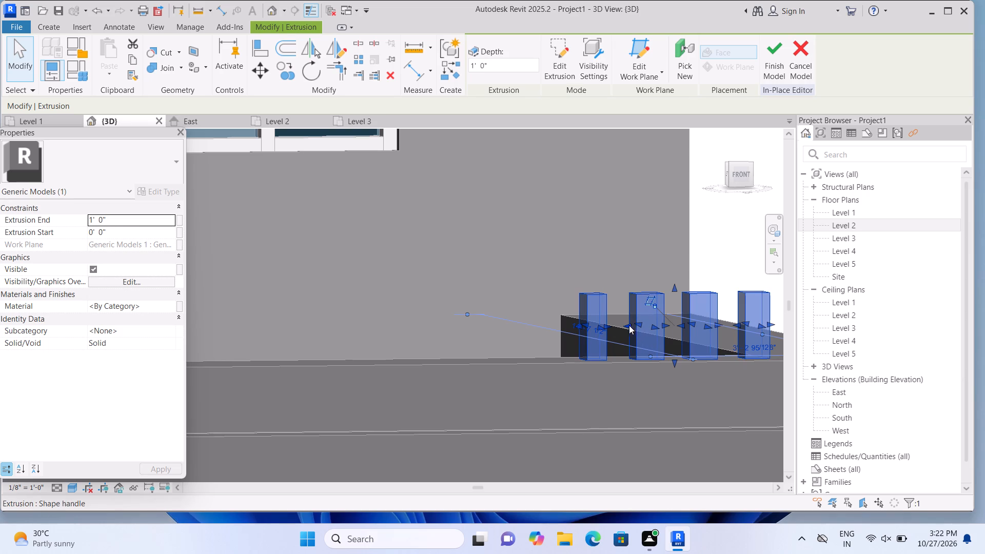
{"action": "left_click_drag", "start_coordinate": [629, 325], "coordinate": [635, 323]}
In the Level 2 plan, start a new extrusion with the L-shaped porch-edge generic model picked as its work plane.
{"action": "scroll", "coordinate": [637, 326], "scroll_direction": "down", "scroll_amount": 4}
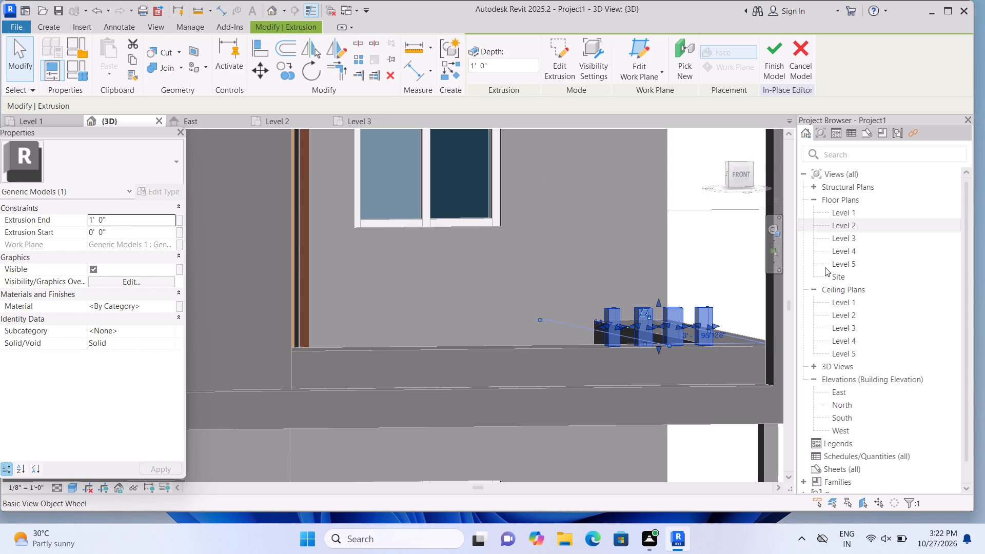
{"action": "double_click", "coordinate": [863, 227]}
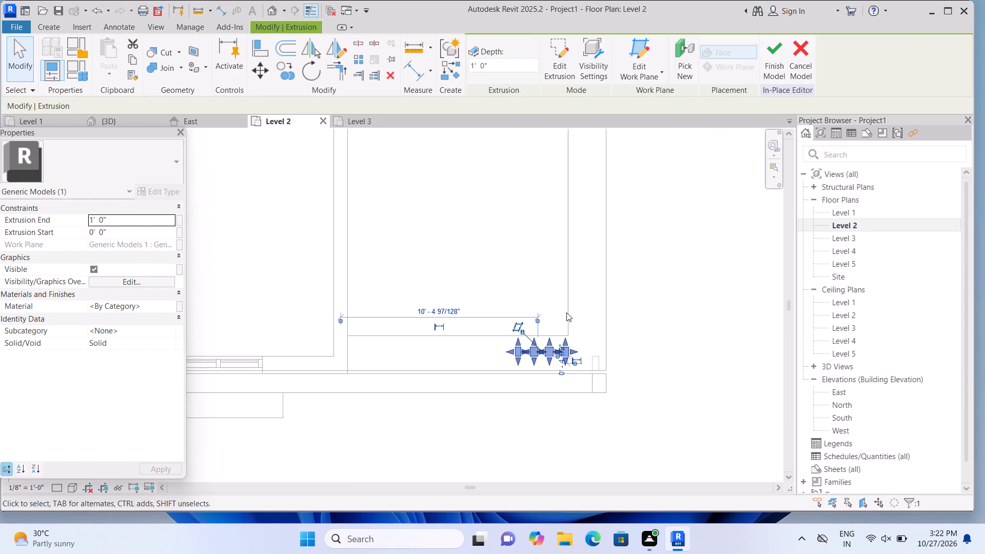
{"action": "left_click_drag", "start_coordinate": [566, 312], "coordinate": [471, 201]}
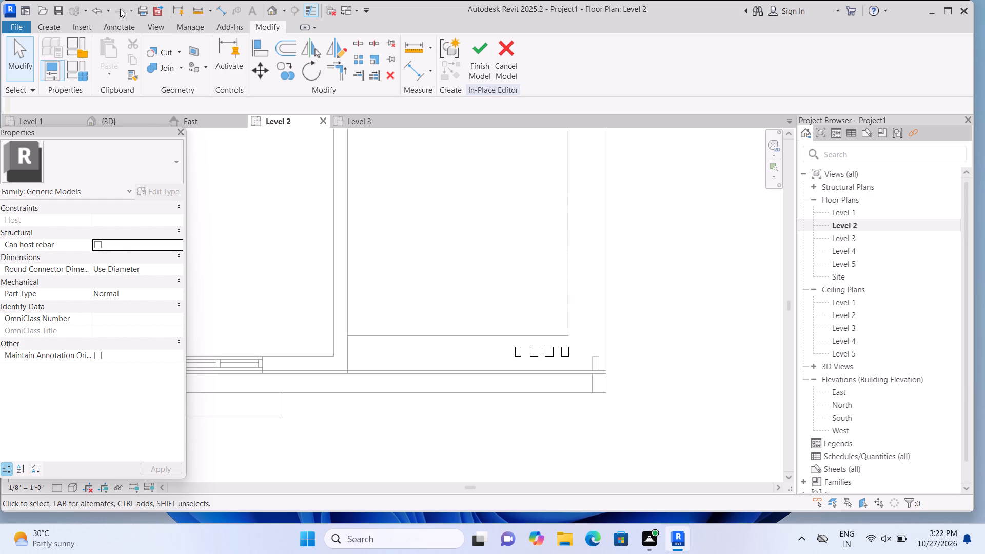
{"action": "left_click", "coordinate": [49, 22]}
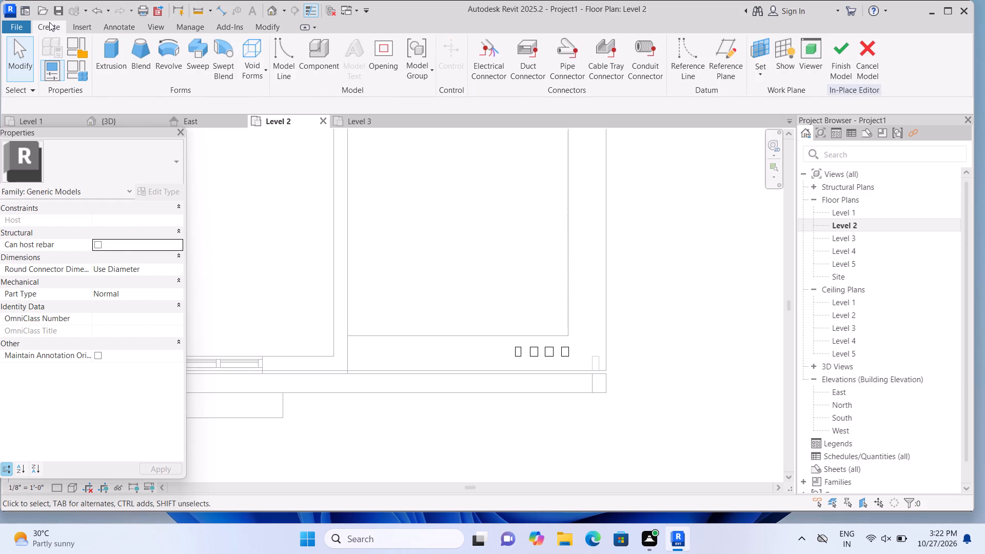
{"action": "left_click", "coordinate": [122, 50]}
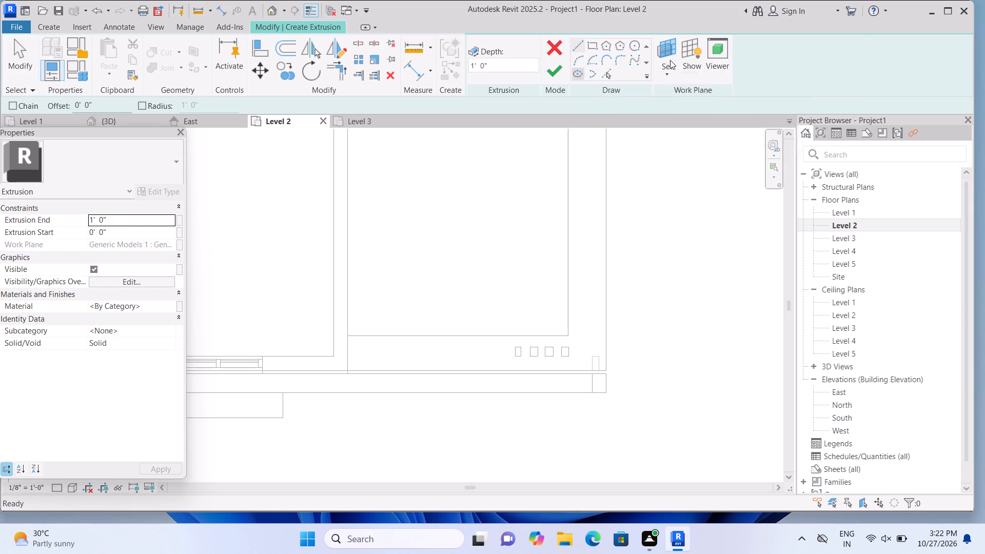
{"action": "left_click", "coordinate": [674, 78]}
{"action": "double_click", "coordinate": [689, 117]}
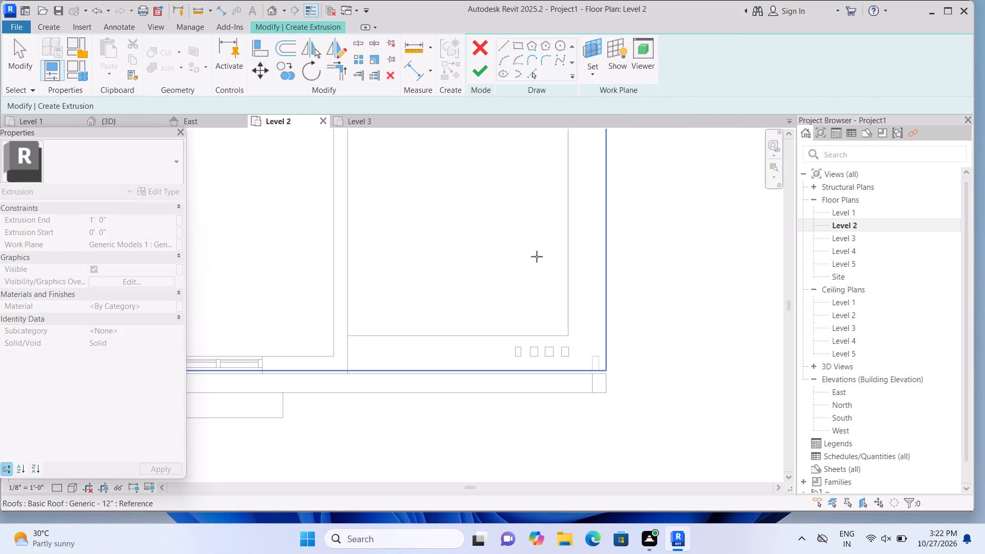
{"action": "left_click", "coordinate": [580, 304]}
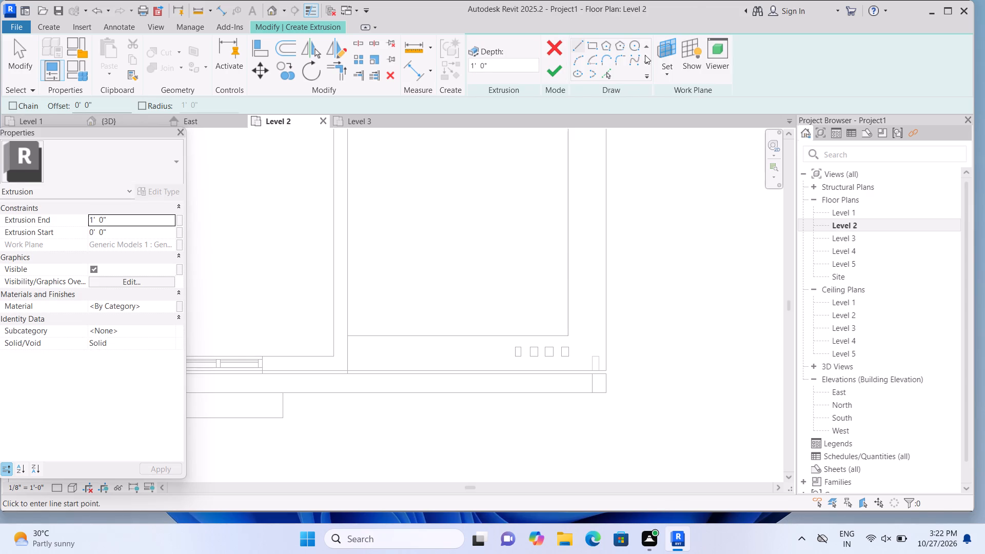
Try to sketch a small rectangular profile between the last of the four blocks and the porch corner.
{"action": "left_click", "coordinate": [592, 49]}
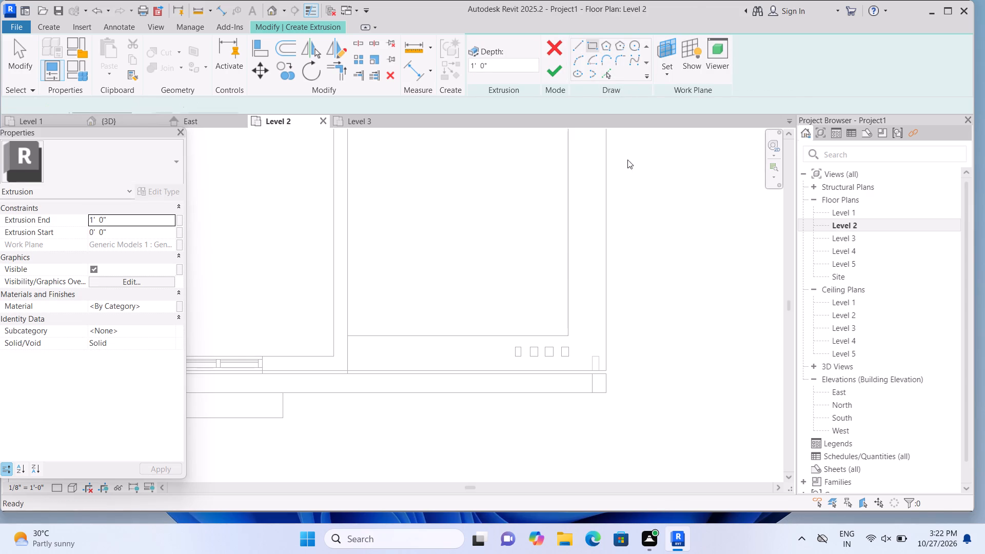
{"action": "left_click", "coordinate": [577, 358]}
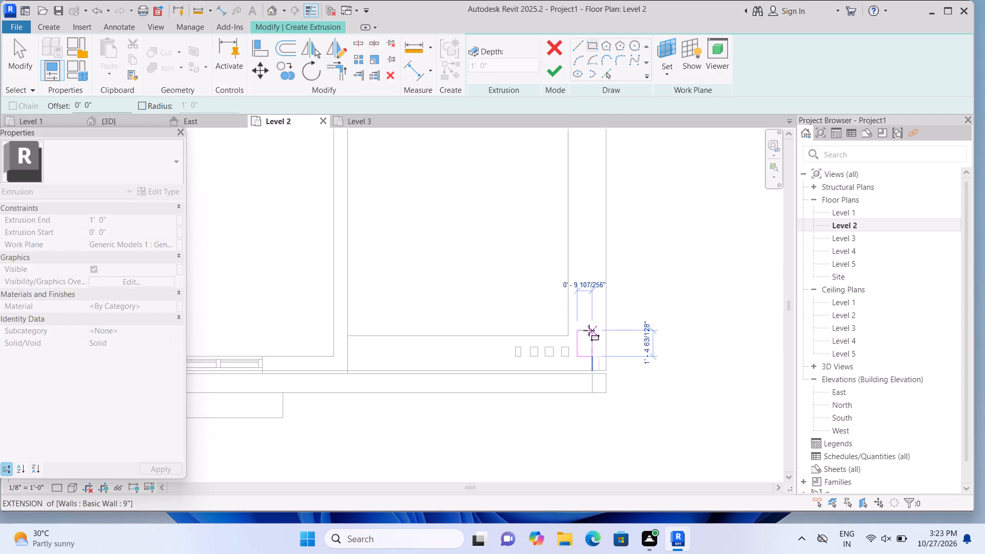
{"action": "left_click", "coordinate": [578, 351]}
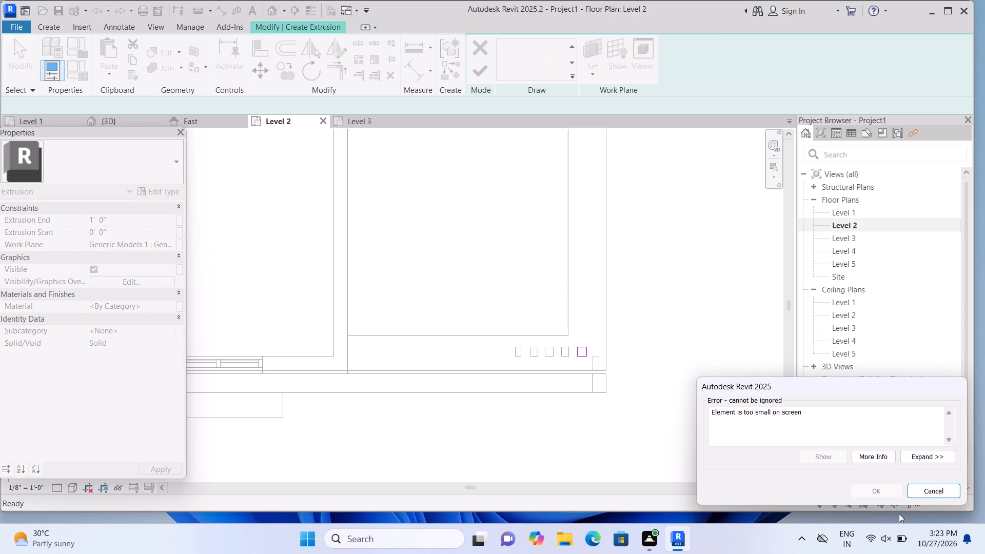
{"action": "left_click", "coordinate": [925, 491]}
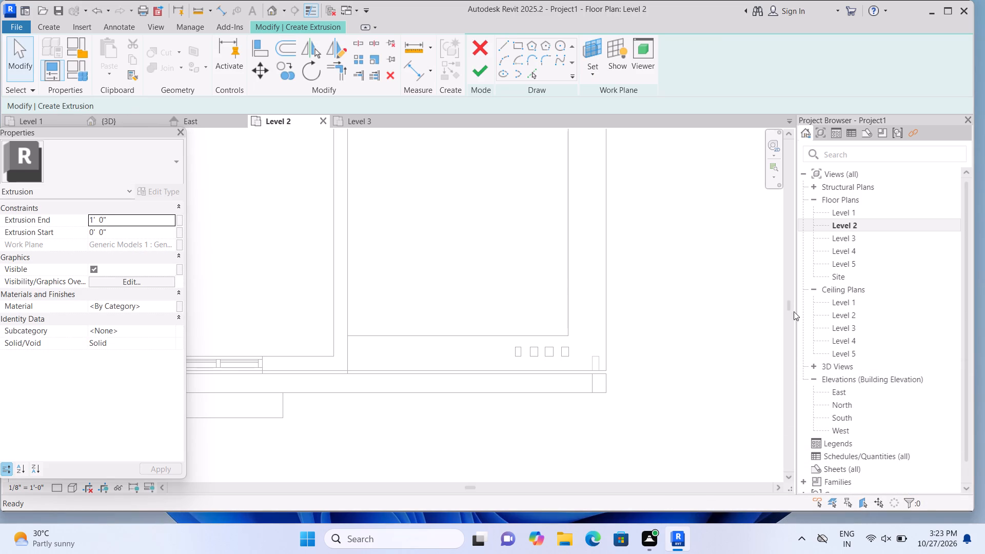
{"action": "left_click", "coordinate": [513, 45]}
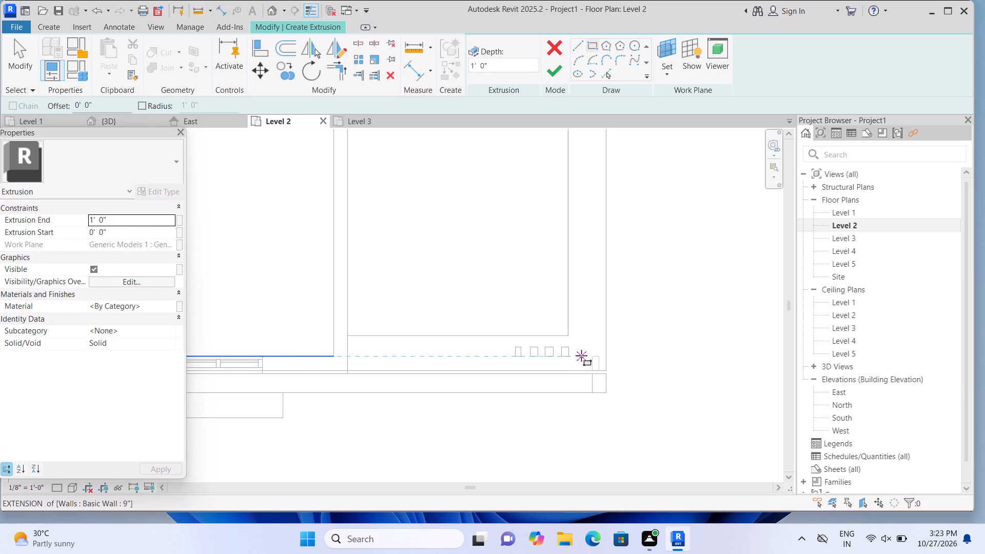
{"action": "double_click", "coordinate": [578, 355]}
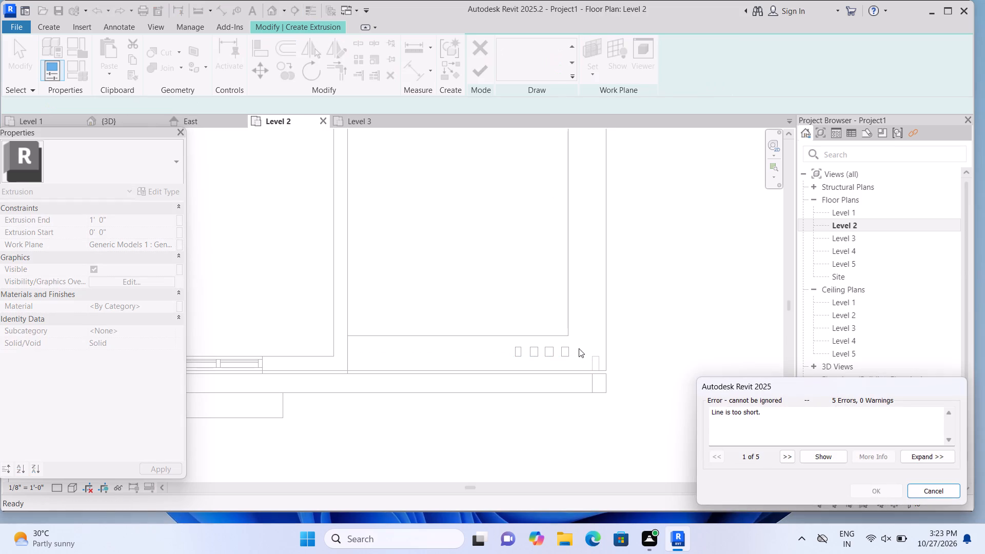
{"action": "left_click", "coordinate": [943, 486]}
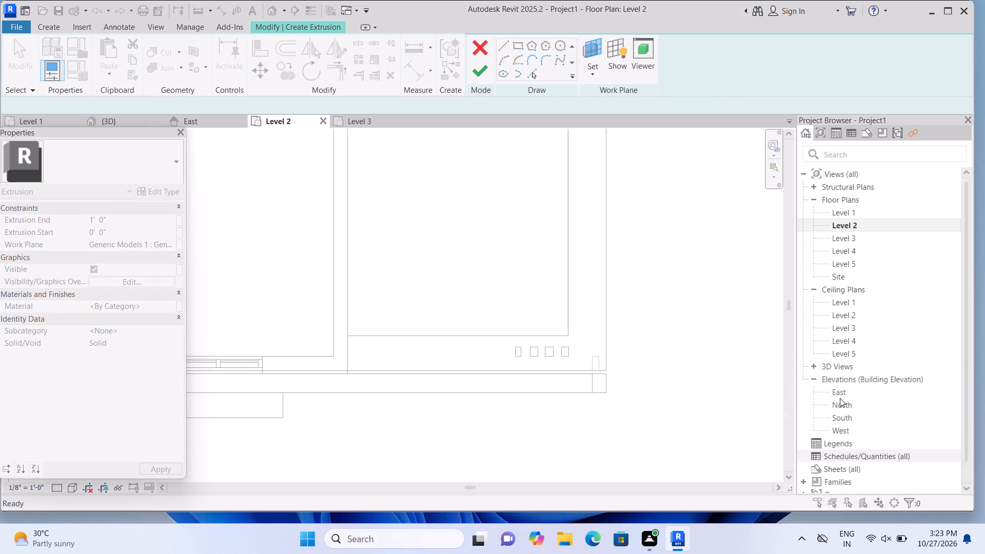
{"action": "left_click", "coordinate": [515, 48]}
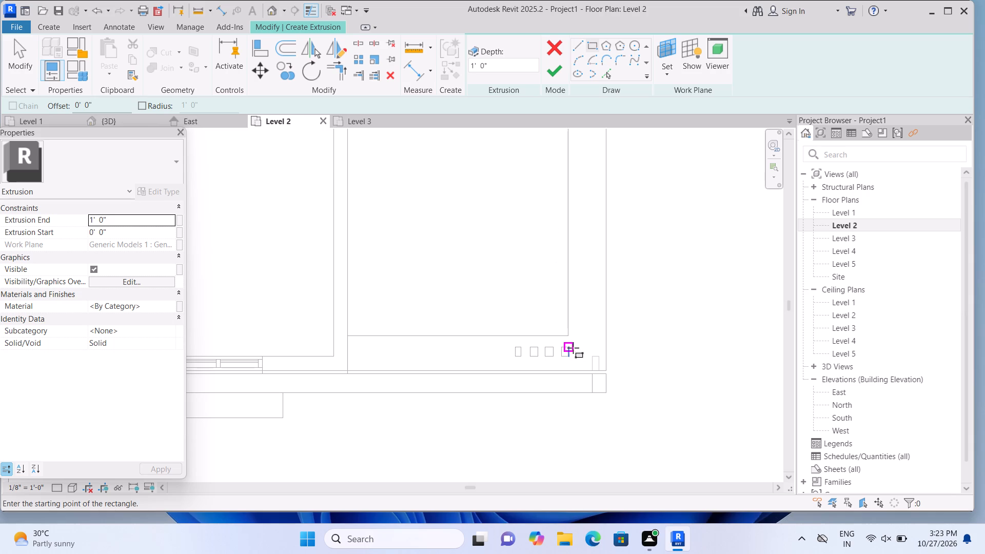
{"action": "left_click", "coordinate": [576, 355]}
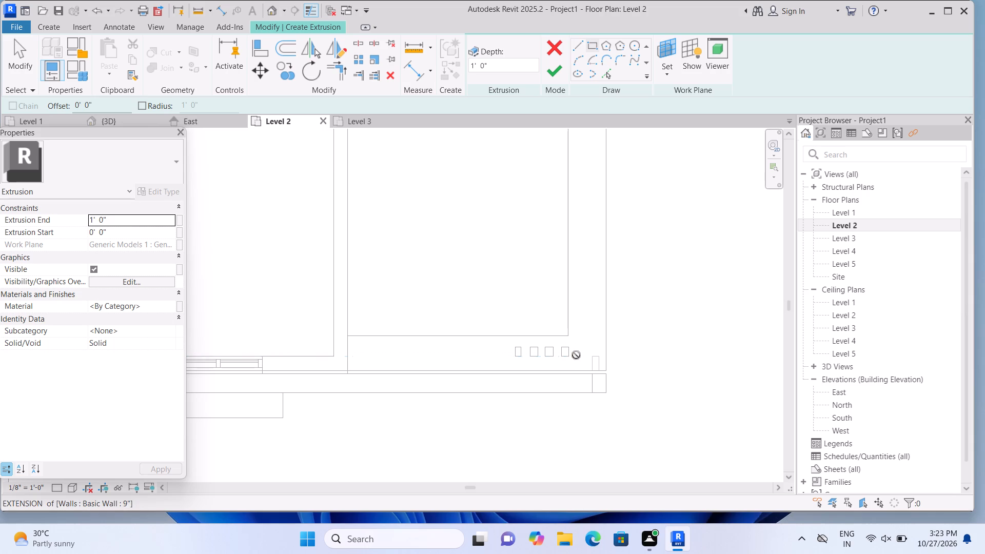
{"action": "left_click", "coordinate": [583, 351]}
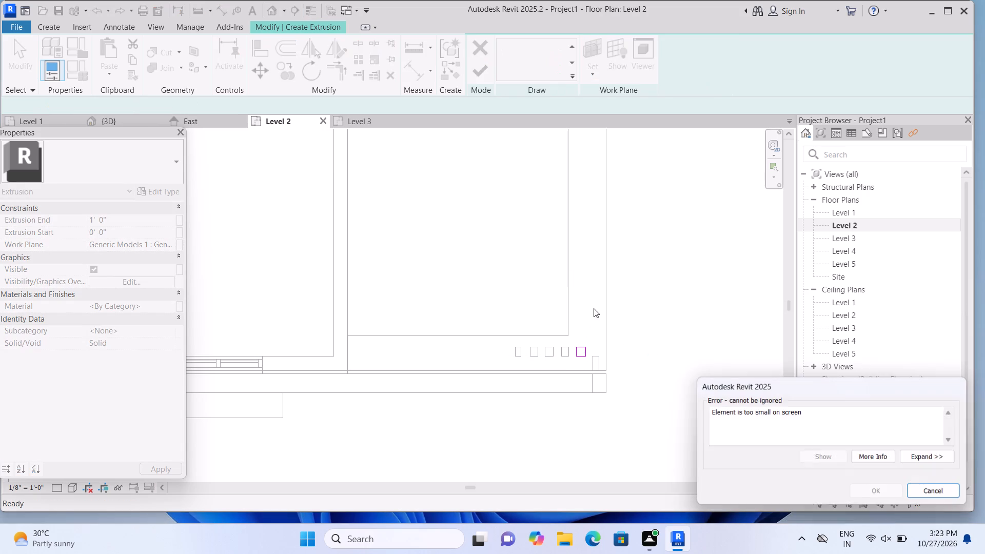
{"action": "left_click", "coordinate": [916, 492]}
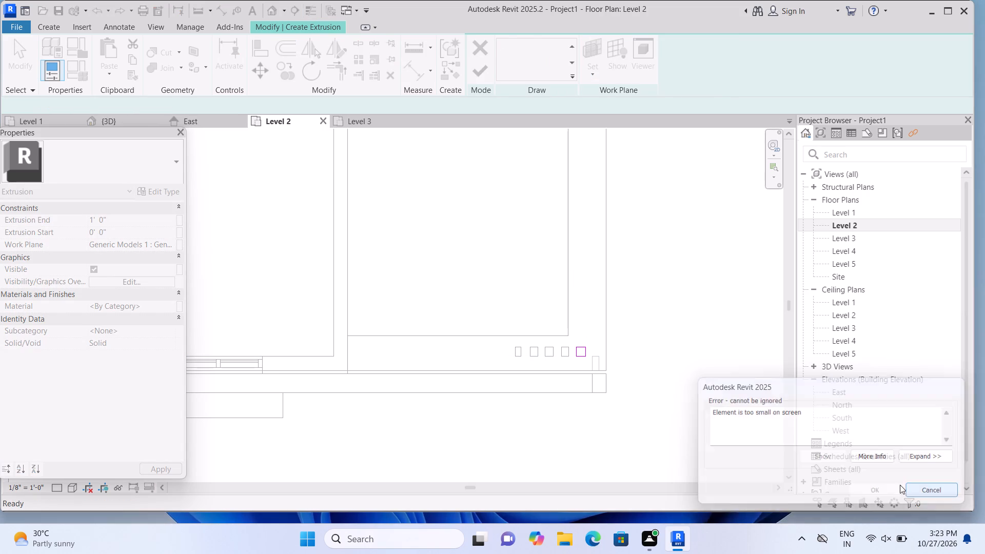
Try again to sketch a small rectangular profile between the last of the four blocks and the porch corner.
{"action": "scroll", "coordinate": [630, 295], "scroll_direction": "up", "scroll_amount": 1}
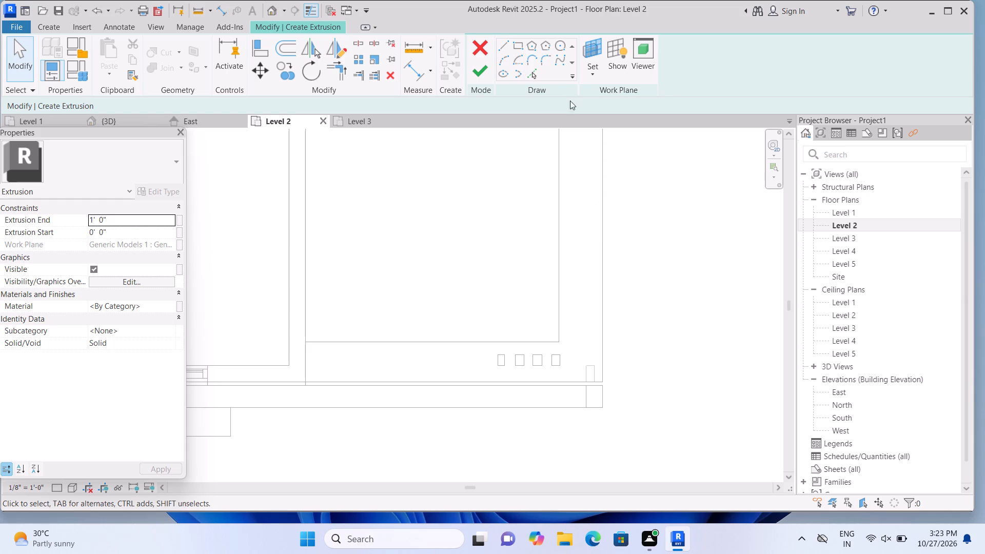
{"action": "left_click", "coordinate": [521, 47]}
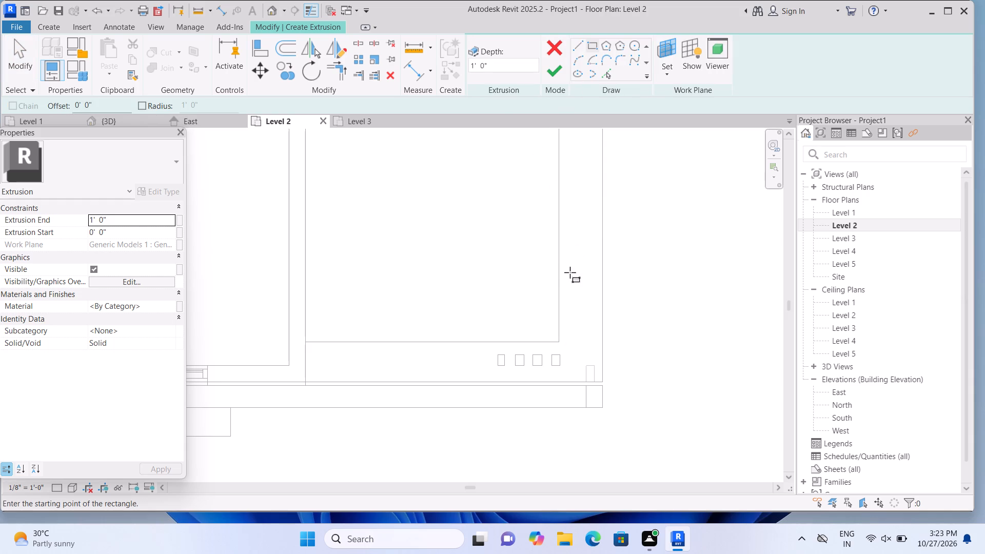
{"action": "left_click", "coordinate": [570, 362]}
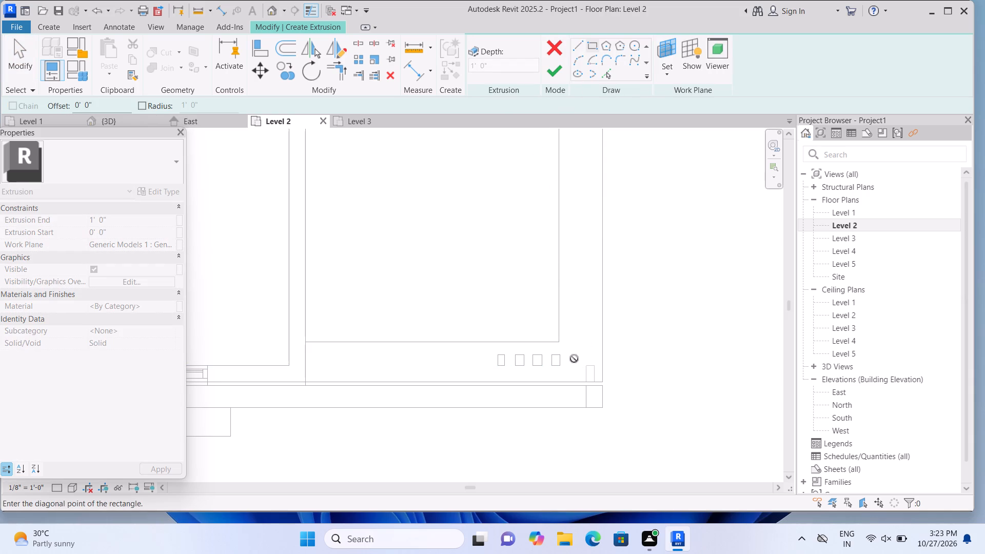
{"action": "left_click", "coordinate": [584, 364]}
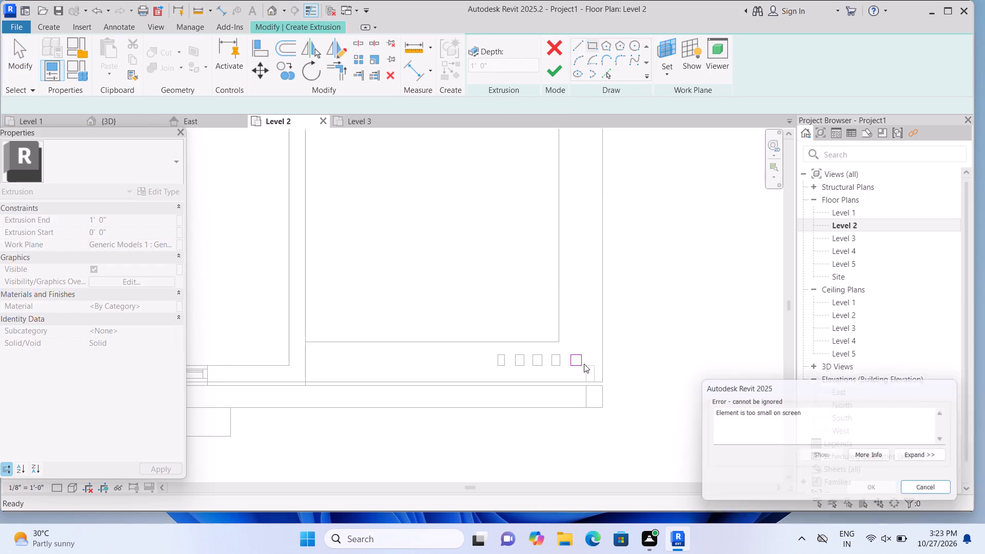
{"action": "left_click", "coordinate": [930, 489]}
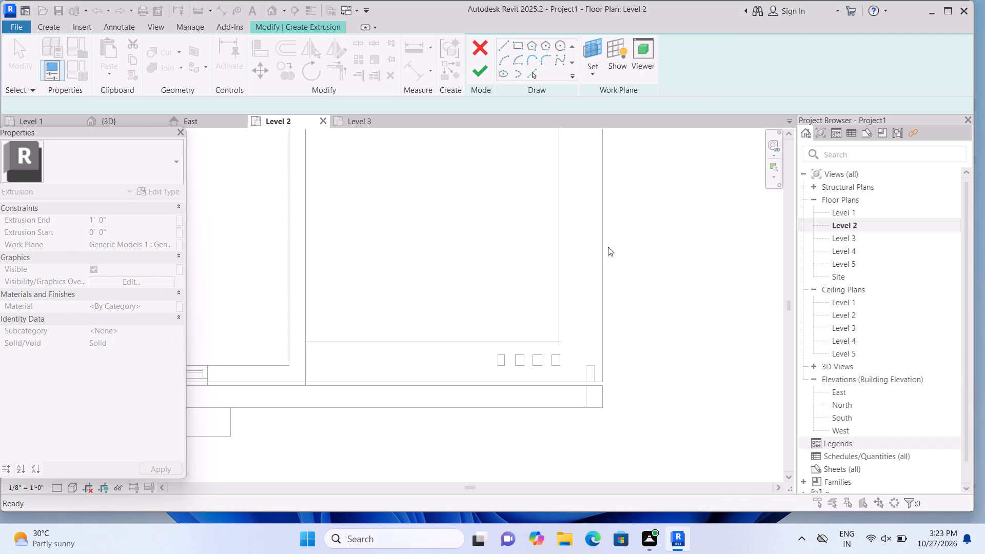
Sketch two small rectangles between the last block and the porch corner, about 5 and 4 inches deep, and finish the extrusion.
{"action": "left_click", "coordinate": [514, 49]}
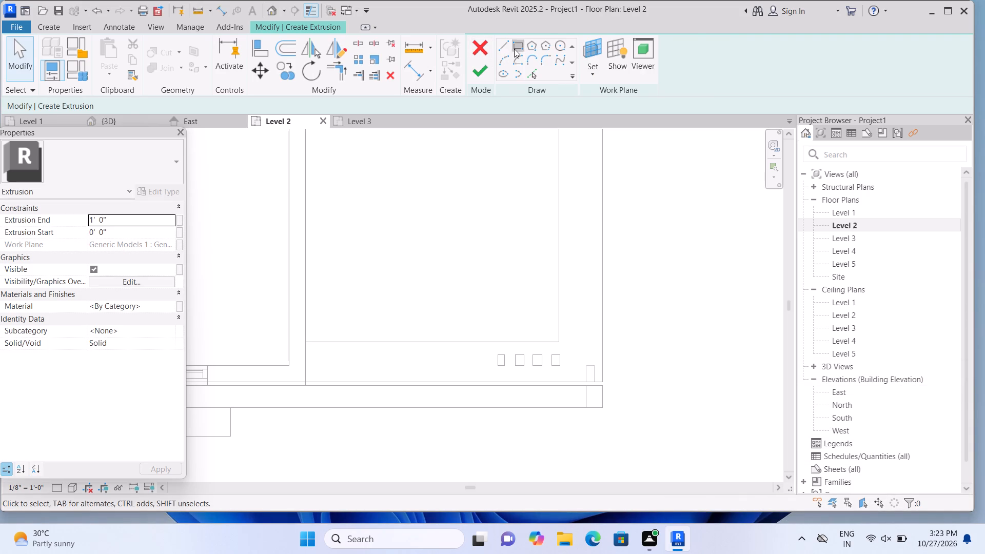
{"action": "scroll", "coordinate": [559, 368], "scroll_direction": "up", "scroll_amount": 4}
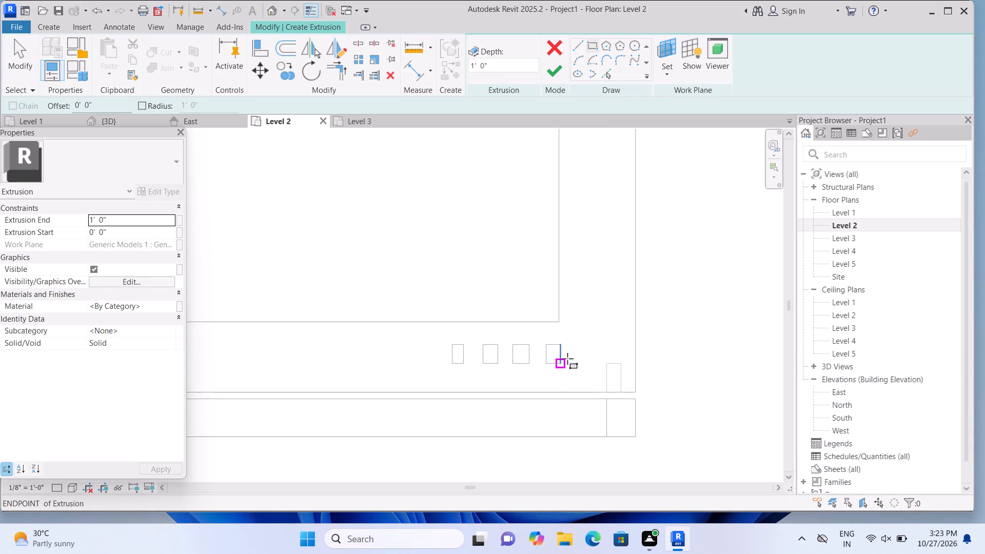
{"action": "left_click", "coordinate": [570, 358]}
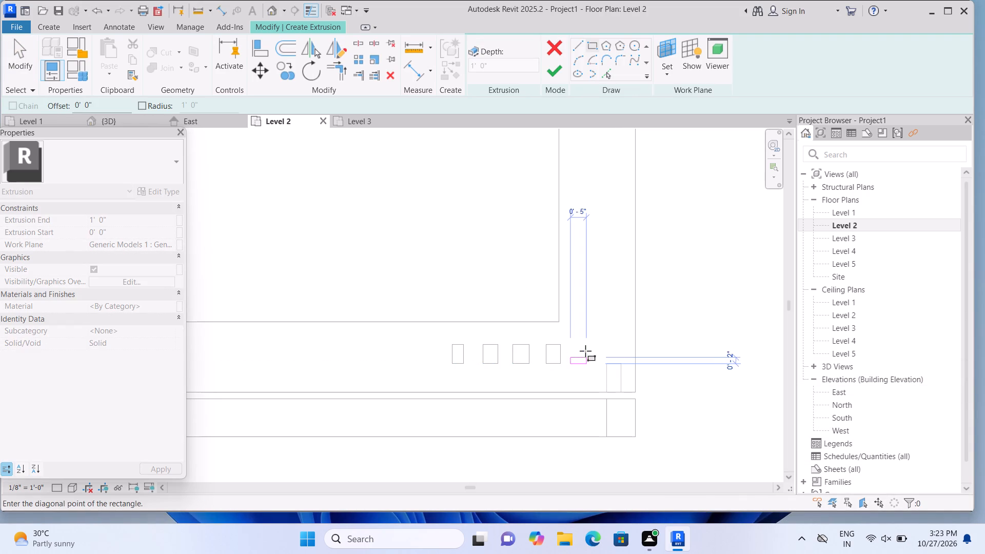
{"action": "left_click", "coordinate": [584, 347]}
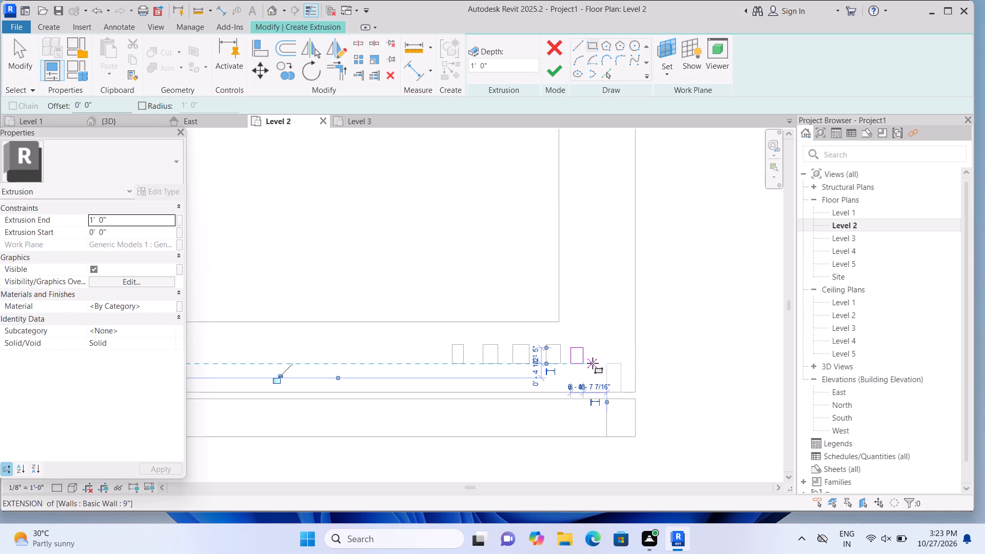
{"action": "left_click", "coordinate": [593, 363]}
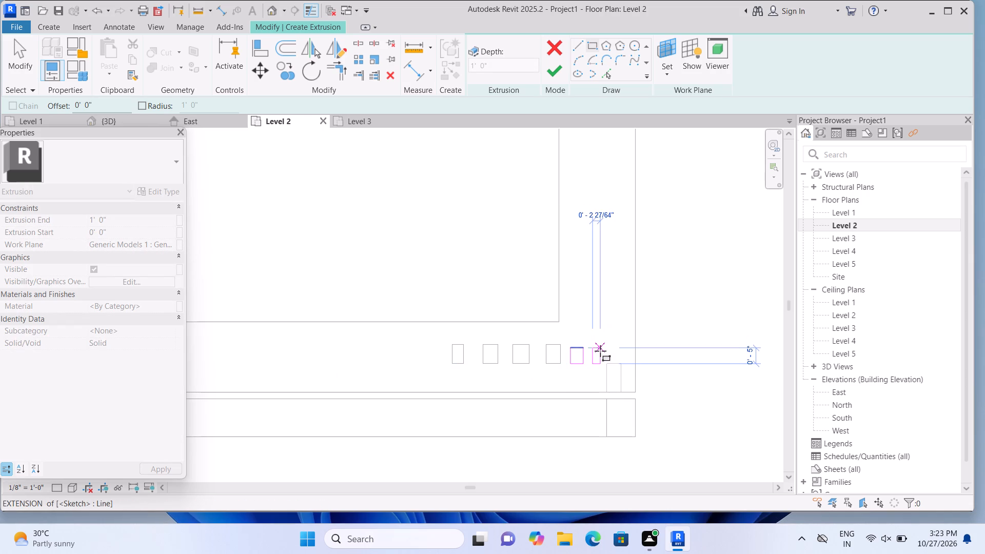
{"action": "scroll", "coordinate": [600, 353], "scroll_direction": "up", "scroll_amount": 2}
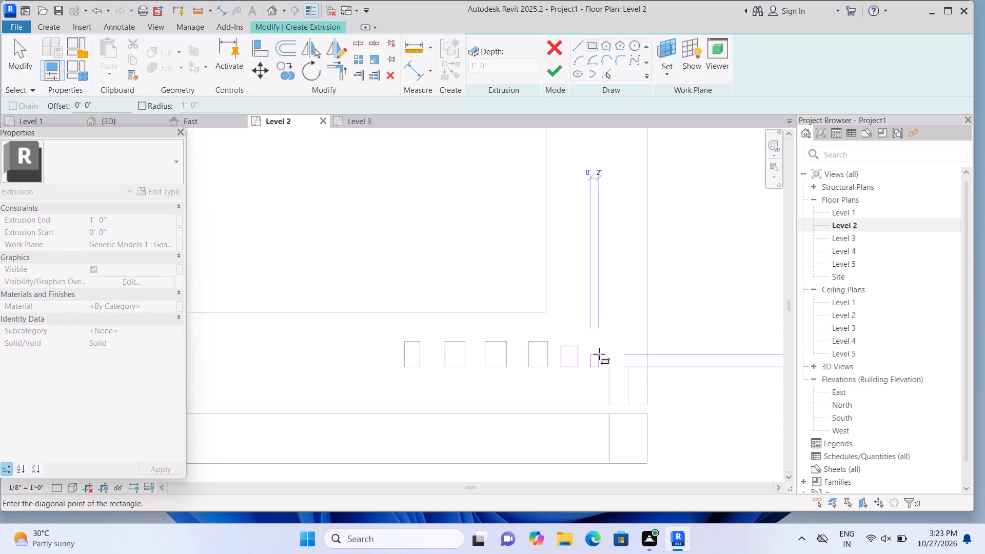
{"action": "scroll", "coordinate": [599, 354], "scroll_direction": "up", "scroll_amount": 1}
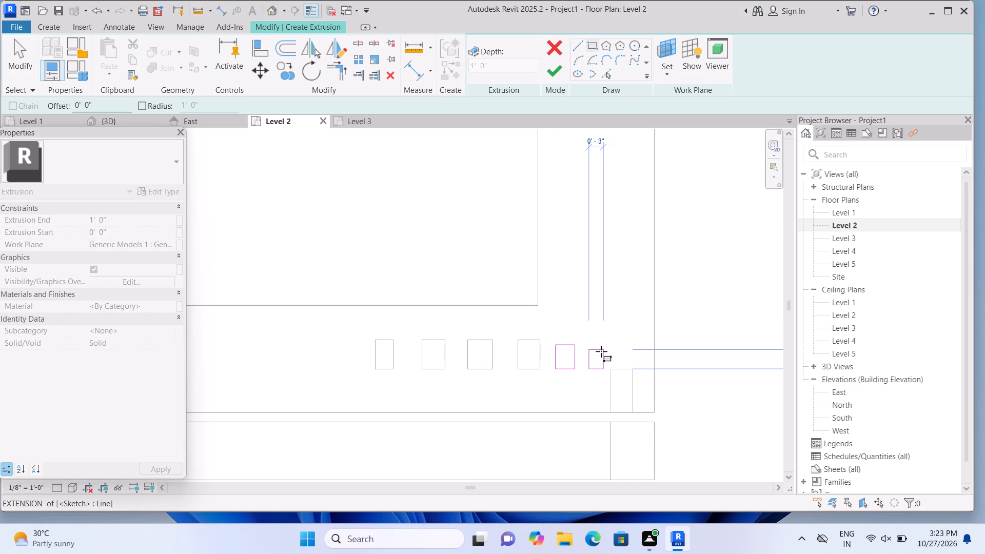
{"action": "left_click", "coordinate": [601, 351]}
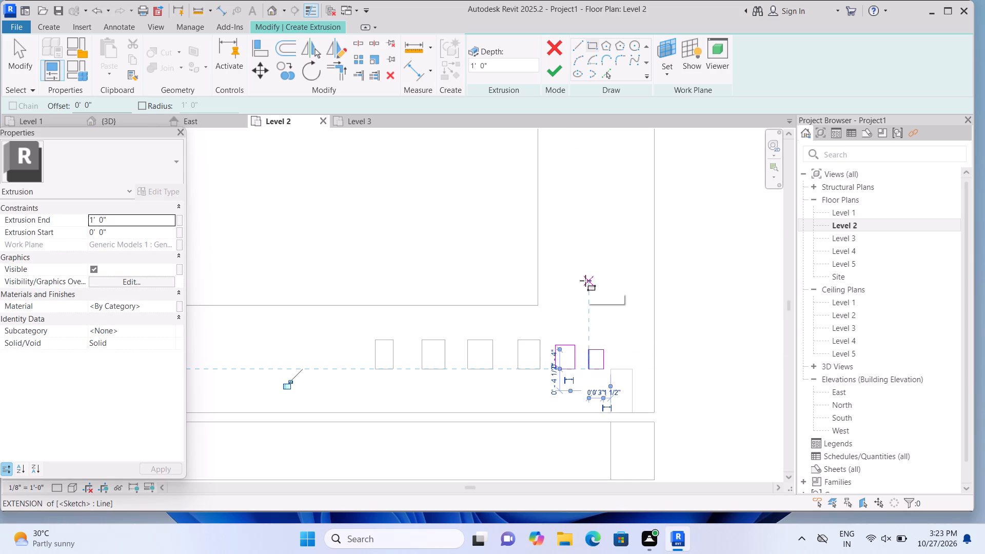
{"action": "key", "text": "Escape"}
{"action": "left_click", "coordinate": [565, 77]}
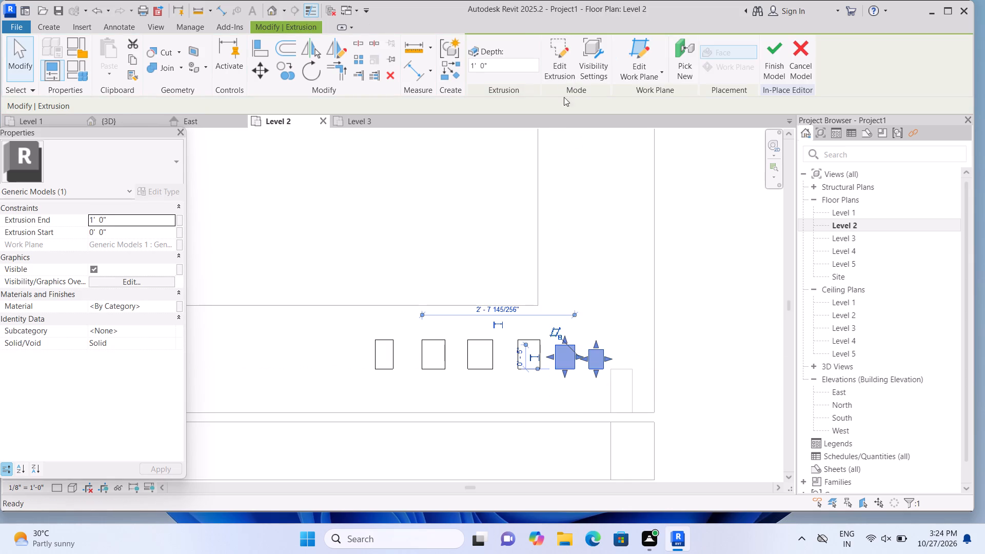
Shorten both new blocks from their house-side edges, making the one beside the original row 4 inches deep.
{"action": "left_click_drag", "start_coordinate": [564, 339], "coordinate": [564, 340]}
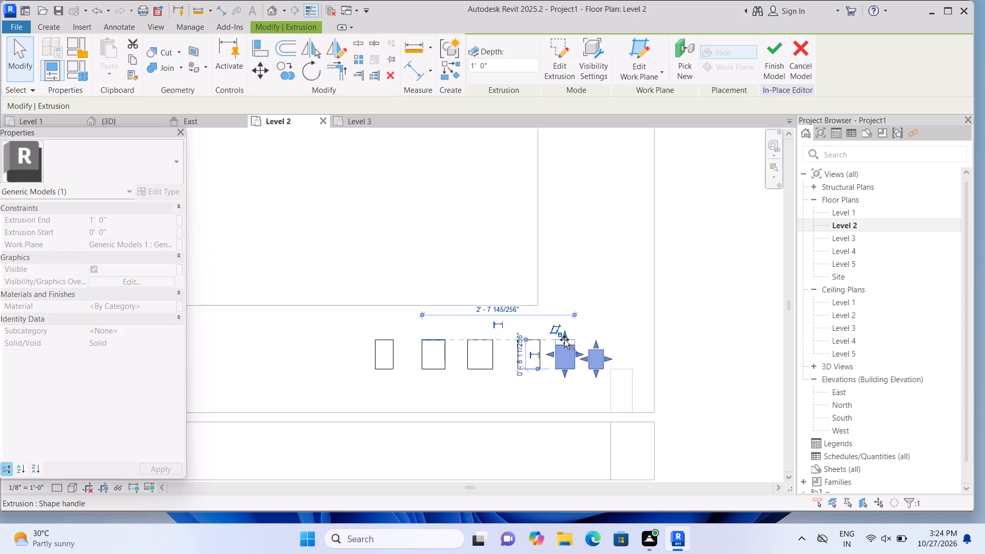
{"action": "left_click_drag", "start_coordinate": [564, 340], "coordinate": [564, 351]}
{"action": "left_click", "coordinate": [564, 351]}
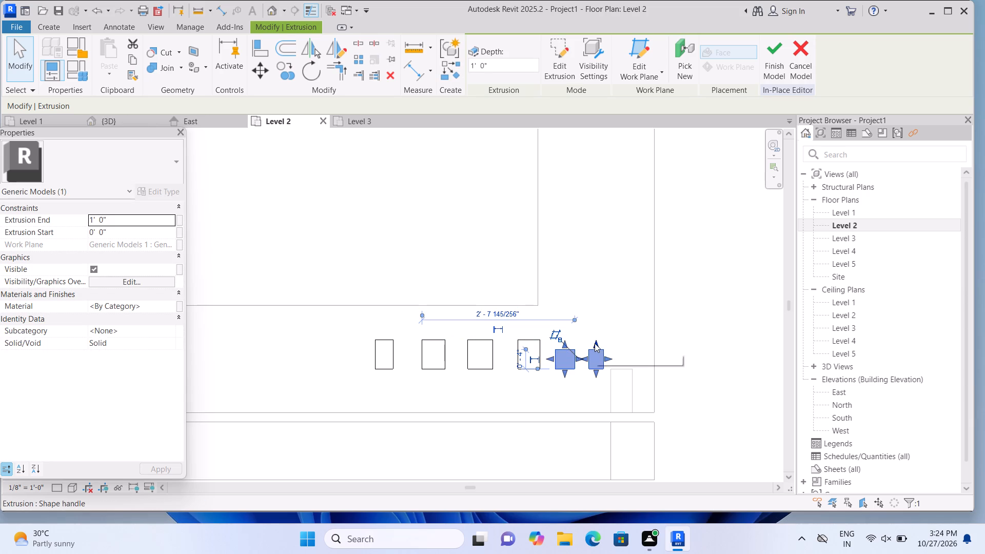
{"action": "left_click_drag", "start_coordinate": [595, 343], "coordinate": [594, 352]}
{"action": "left_click", "coordinate": [594, 352]}
Shorten each of the four original blocks from the house side to line up with the adjacent new block's edge.
{"action": "left_click", "coordinate": [538, 341]}
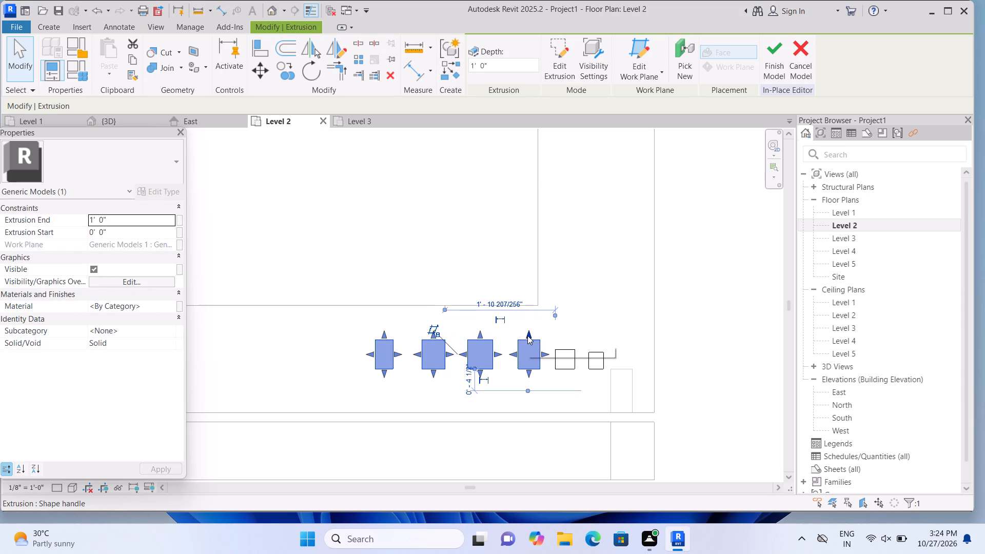
{"action": "left_click_drag", "start_coordinate": [527, 334], "coordinate": [528, 345]}
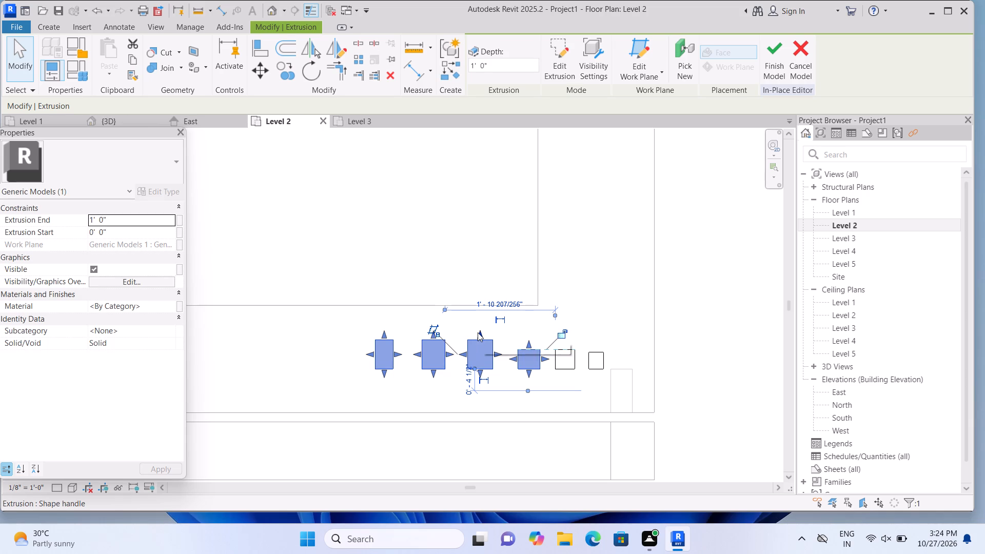
{"action": "left_click_drag", "start_coordinate": [478, 332], "coordinate": [480, 340]}
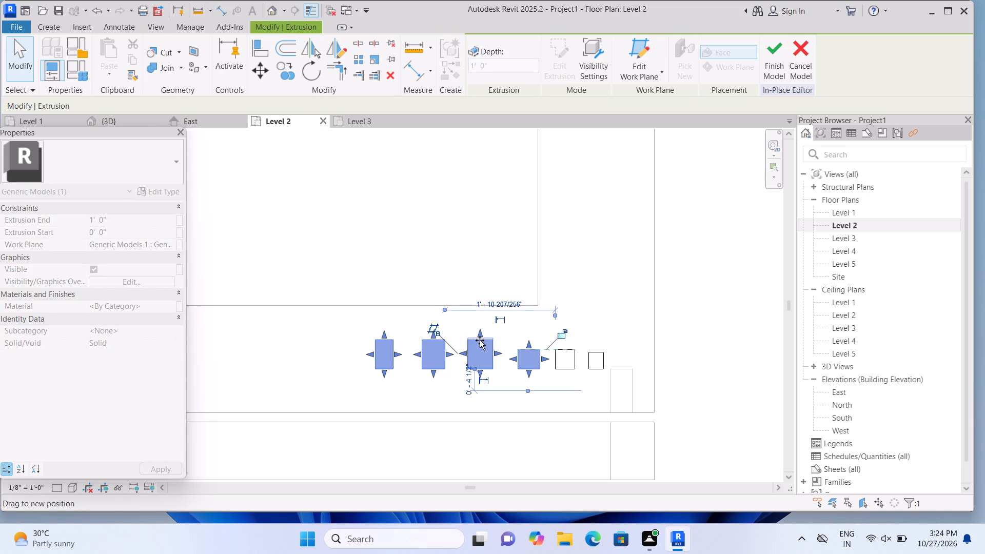
{"action": "left_click_drag", "start_coordinate": [480, 340], "coordinate": [480, 345]}
{"action": "left_click_drag", "start_coordinate": [480, 345], "coordinate": [480, 346]}
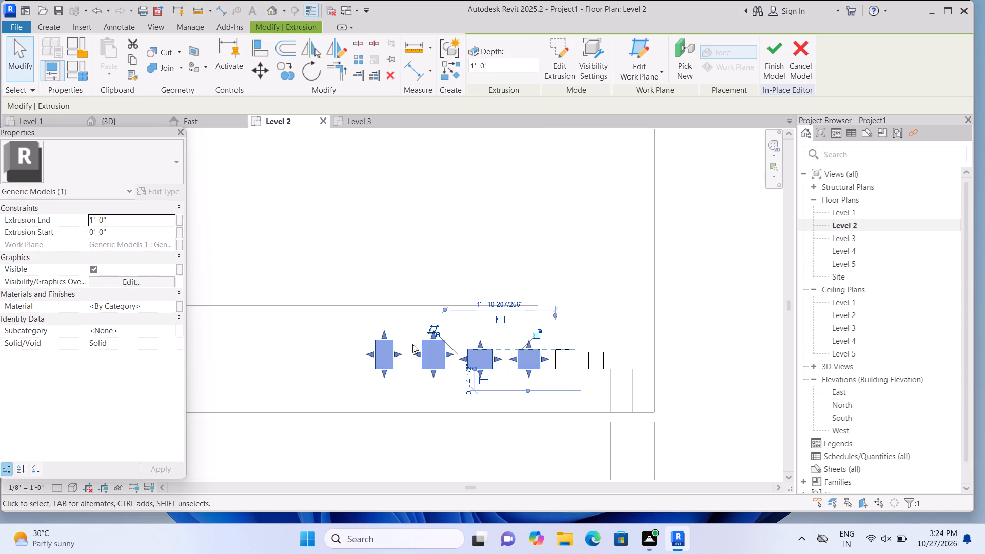
{"action": "left_click_drag", "start_coordinate": [432, 332], "coordinate": [430, 346]}
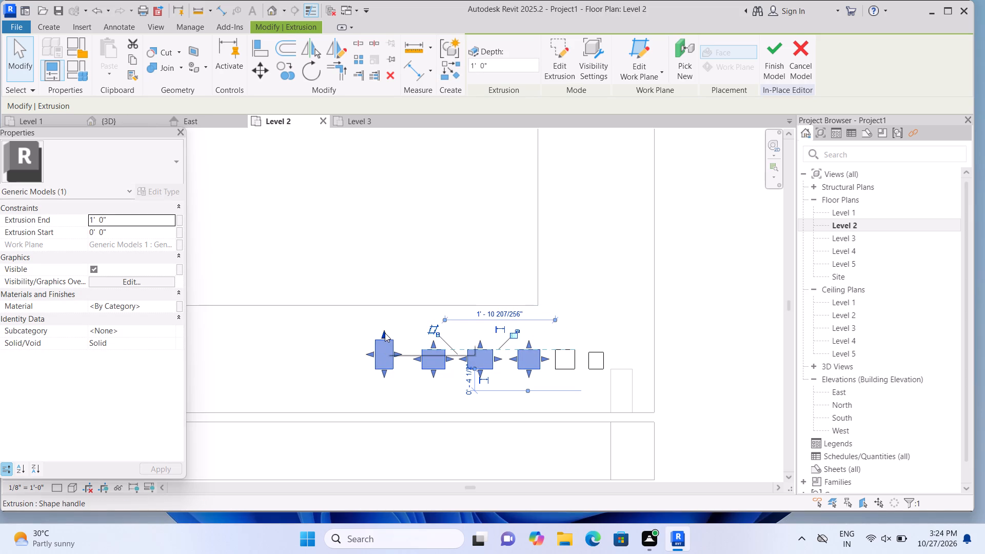
{"action": "left_click_drag", "start_coordinate": [385, 333], "coordinate": [382, 346]}
{"action": "left_click", "coordinate": [382, 346]}
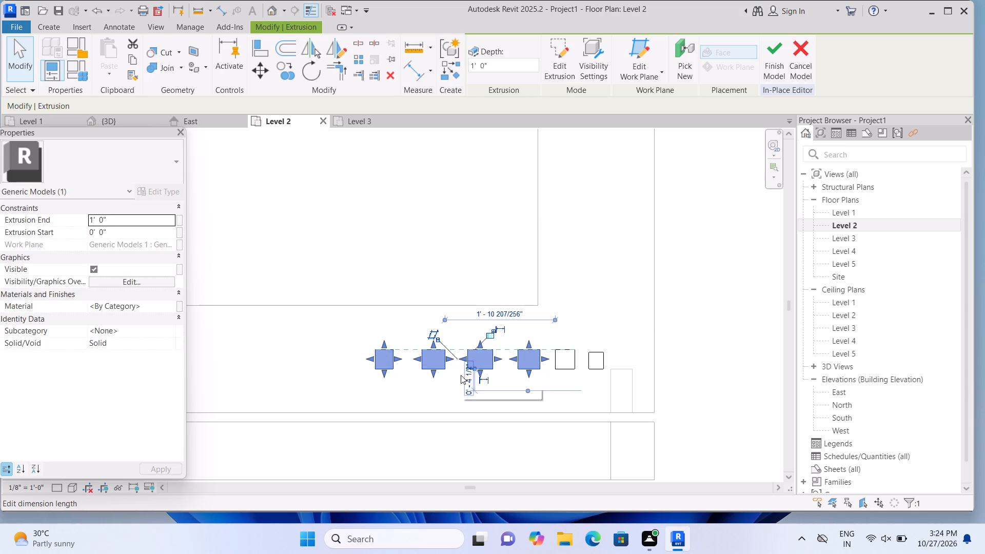
Narrow the third block of the original four slightly on its side facing the second block.
{"action": "scroll", "coordinate": [469, 385], "scroll_direction": "up", "scroll_amount": 3}
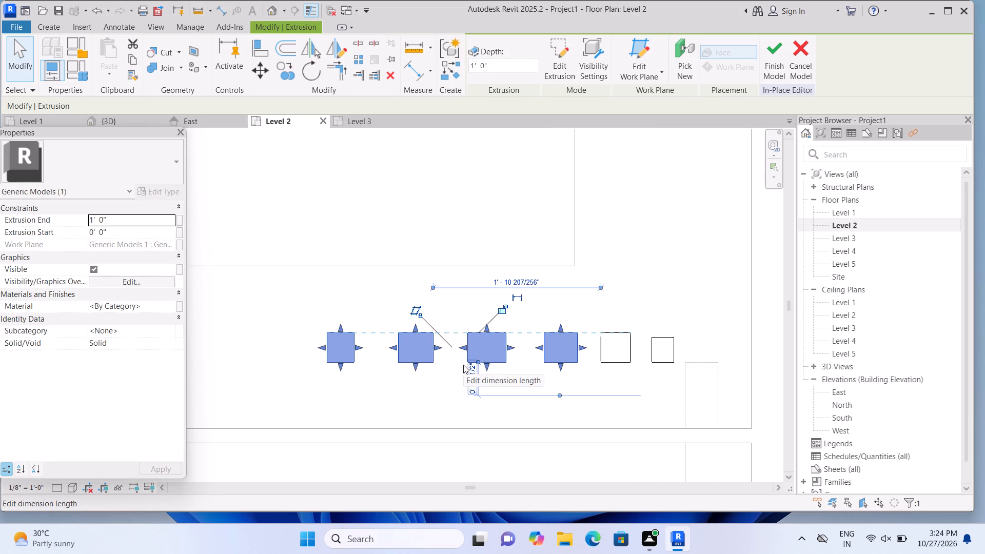
{"action": "left_click_drag", "start_coordinate": [463, 344], "coordinate": [475, 349]}
{"action": "left_click", "coordinate": [475, 349]}
{"action": "scroll", "coordinate": [478, 350], "scroll_direction": "down", "scroll_amount": 4}
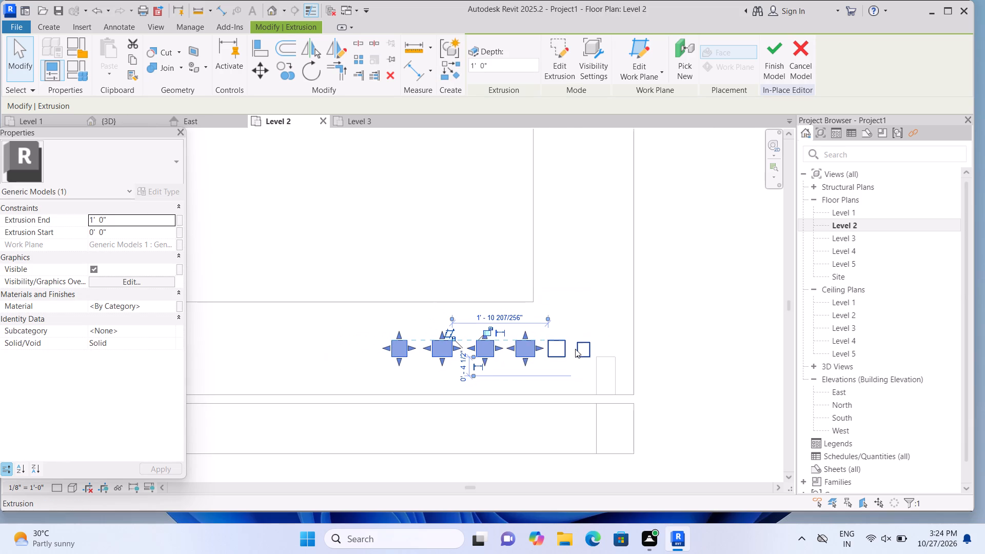
Stretch the last block near the corner to match its neighbours' house-side edge and widen it towards the corner post.
{"action": "scroll", "coordinate": [583, 349], "scroll_direction": "up", "scroll_amount": 1}
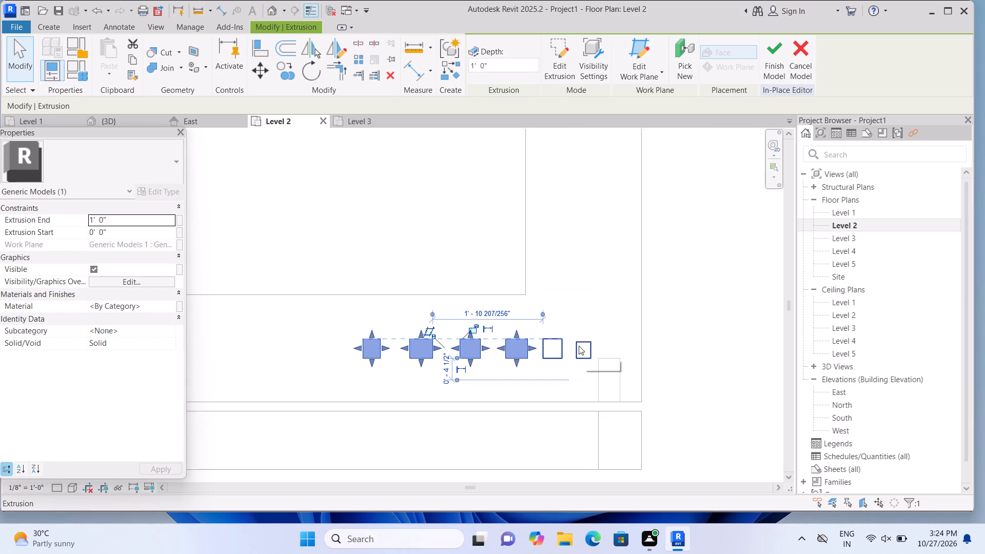
{"action": "left_click", "coordinate": [579, 346]}
{"action": "left_click", "coordinate": [584, 339]}
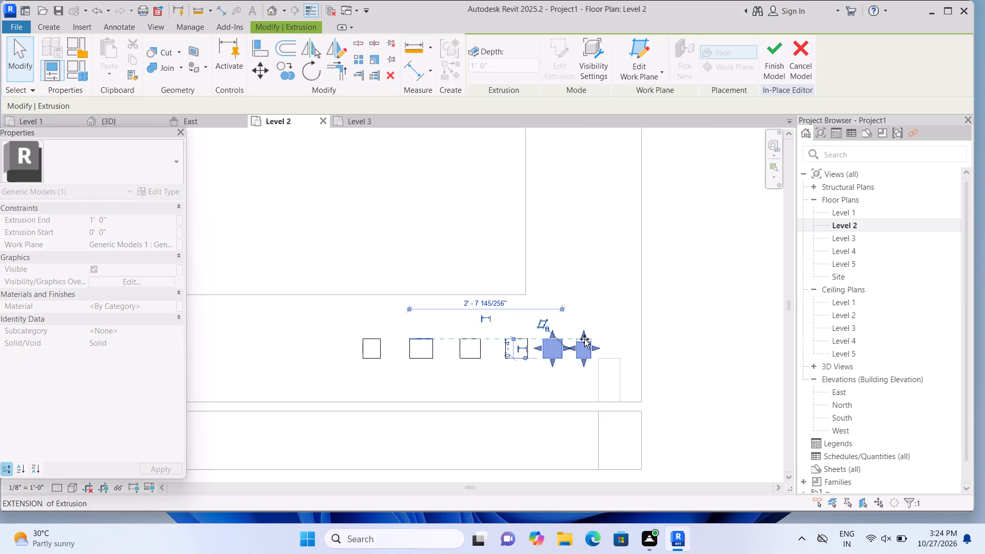
{"action": "left_click", "coordinate": [595, 346]}
{"action": "left_click", "coordinate": [596, 347]}
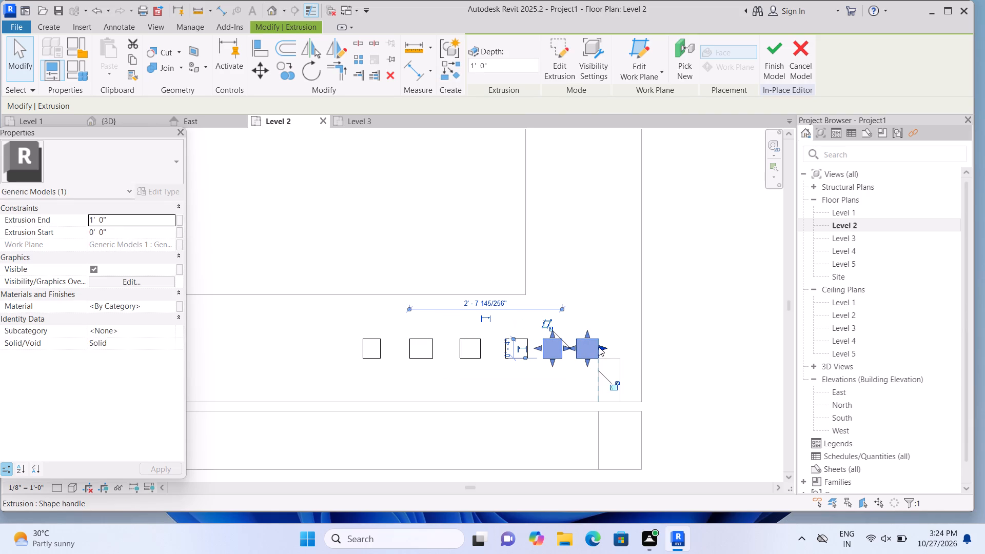
Trim the last block's corner-facing side back slightly so it stops short of the corner post's edge line.
{"action": "left_click_drag", "start_coordinate": [600, 346], "coordinate": [594, 347]}
{"action": "left_click", "coordinate": [594, 347]}
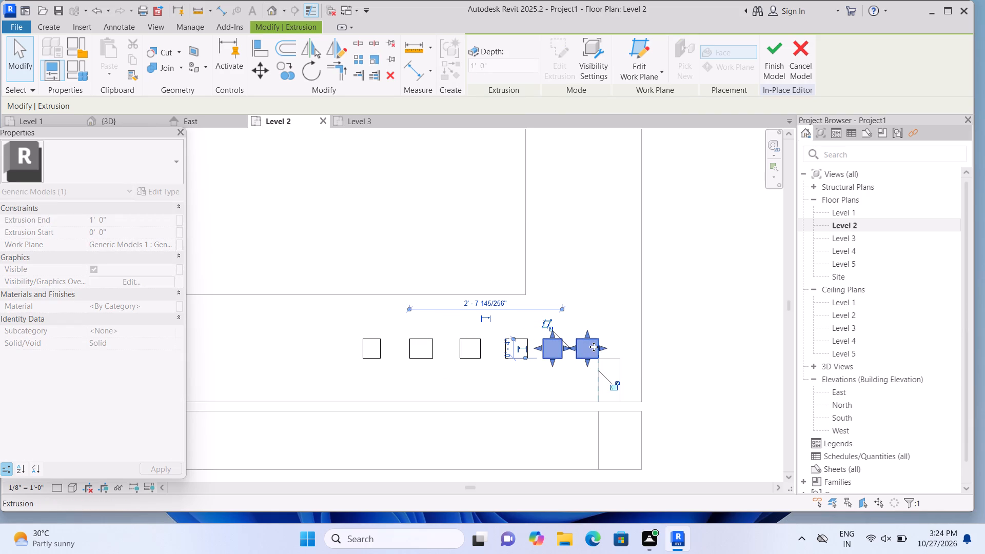
{"action": "scroll", "coordinate": [599, 348], "scroll_direction": "up", "scroll_amount": 3}
{"action": "left_click_drag", "start_coordinate": [601, 348], "coordinate": [593, 347]}
{"action": "left_click", "coordinate": [593, 347]}
{"action": "scroll", "coordinate": [593, 347], "scroll_direction": "up", "scroll_amount": 5}
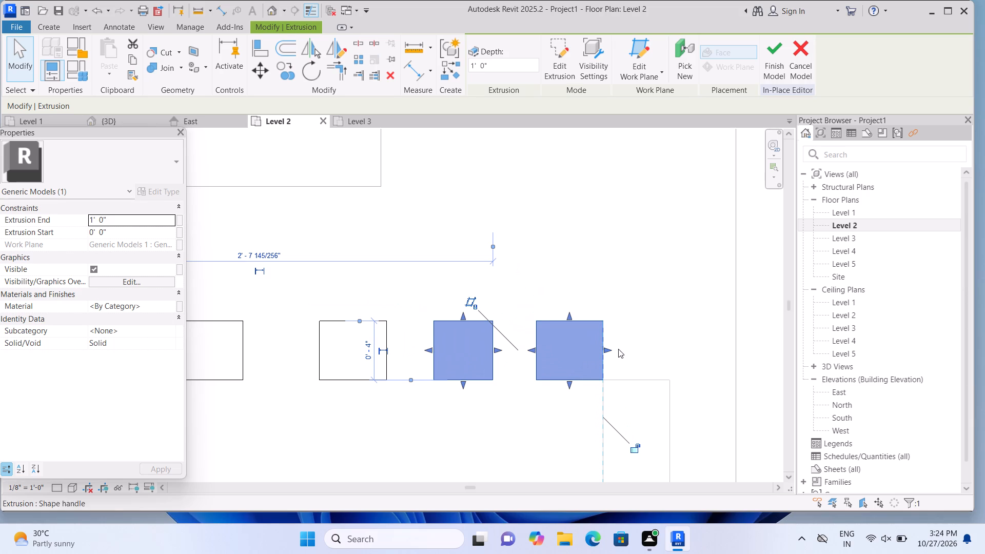
{"action": "scroll", "coordinate": [616, 349], "scroll_direction": "up", "scroll_amount": 2}
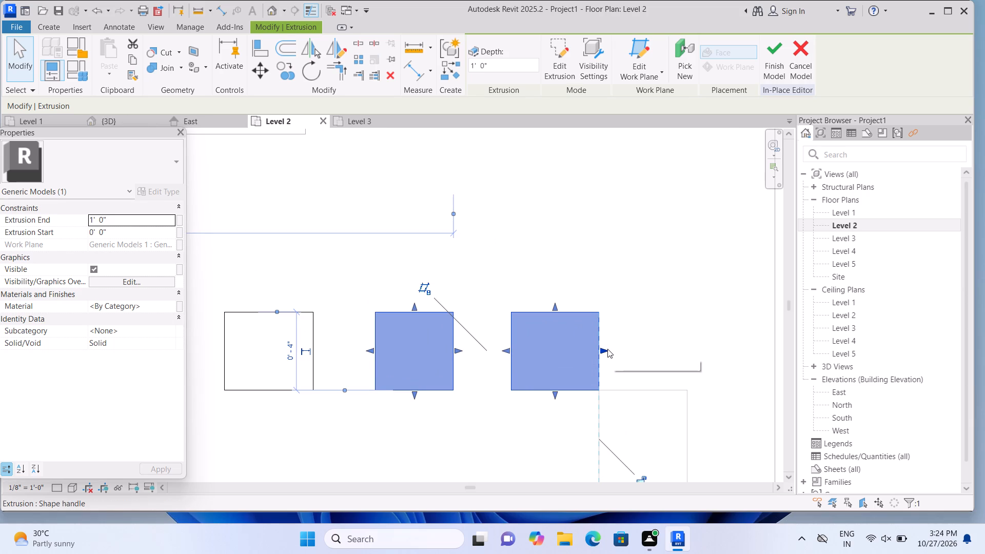
{"action": "scroll", "coordinate": [599, 360], "scroll_direction": "up", "scroll_amount": 2}
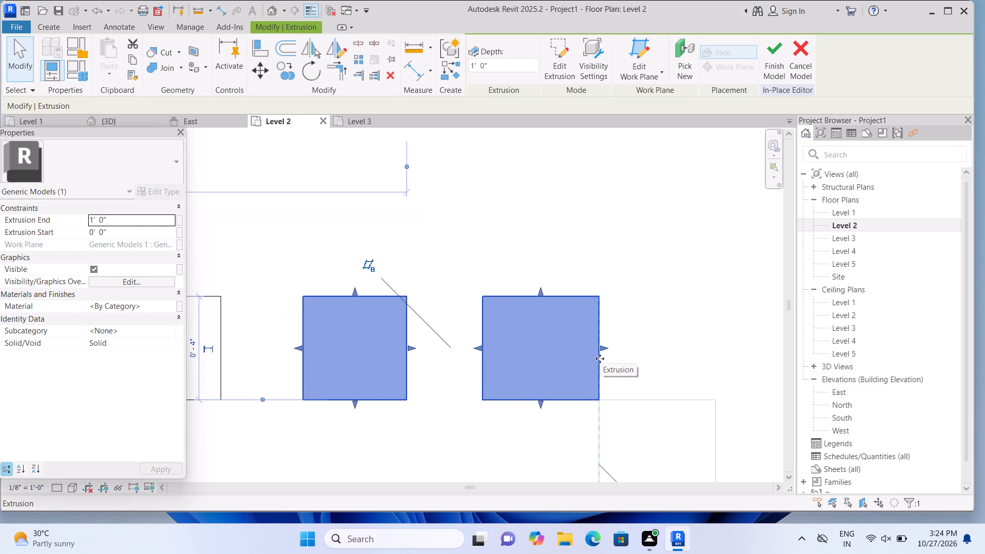
{"action": "scroll", "coordinate": [600, 359], "scroll_direction": "up", "scroll_amount": 2}
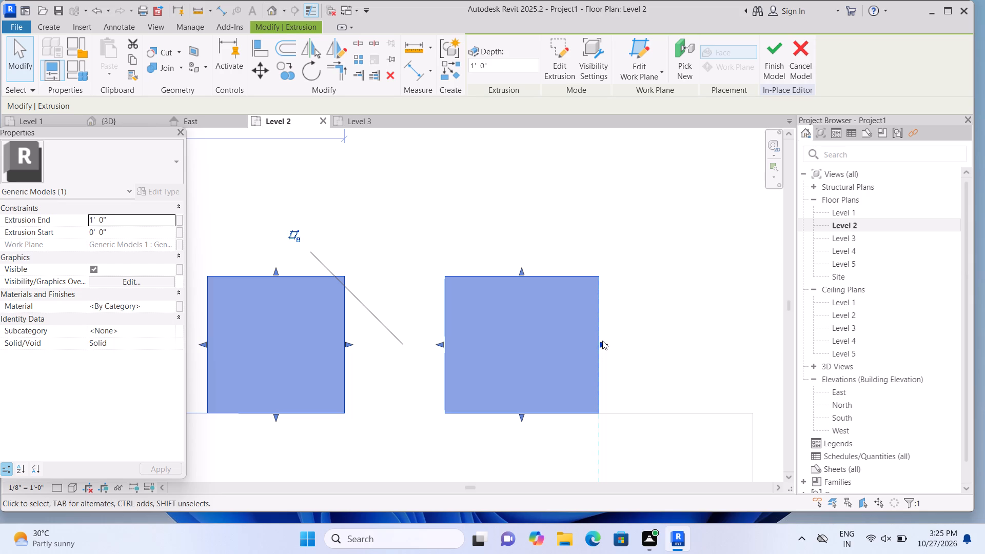
{"action": "left_click", "coordinate": [601, 341]}
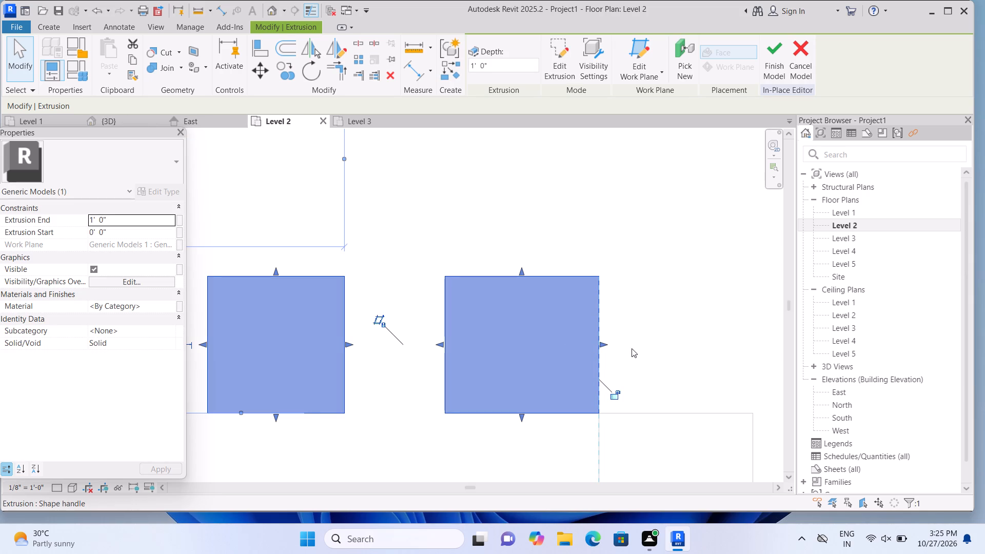
{"action": "left_click_drag", "start_coordinate": [603, 343], "coordinate": [588, 343]}
{"action": "left_click", "coordinate": [588, 343]}
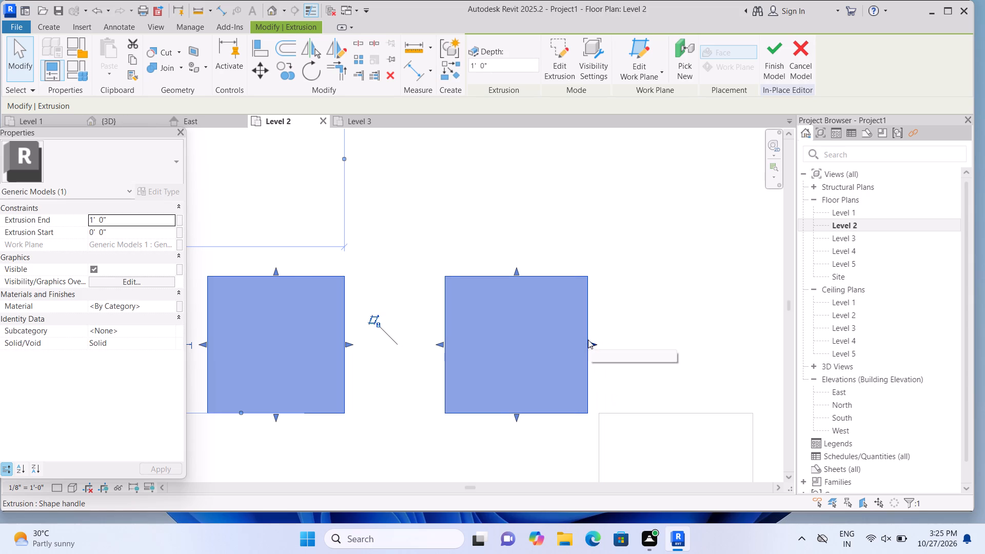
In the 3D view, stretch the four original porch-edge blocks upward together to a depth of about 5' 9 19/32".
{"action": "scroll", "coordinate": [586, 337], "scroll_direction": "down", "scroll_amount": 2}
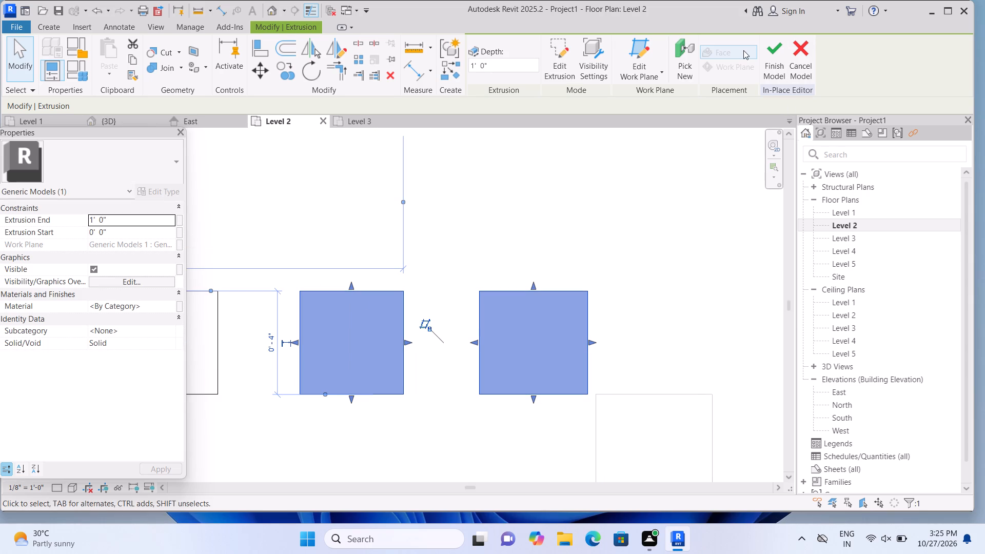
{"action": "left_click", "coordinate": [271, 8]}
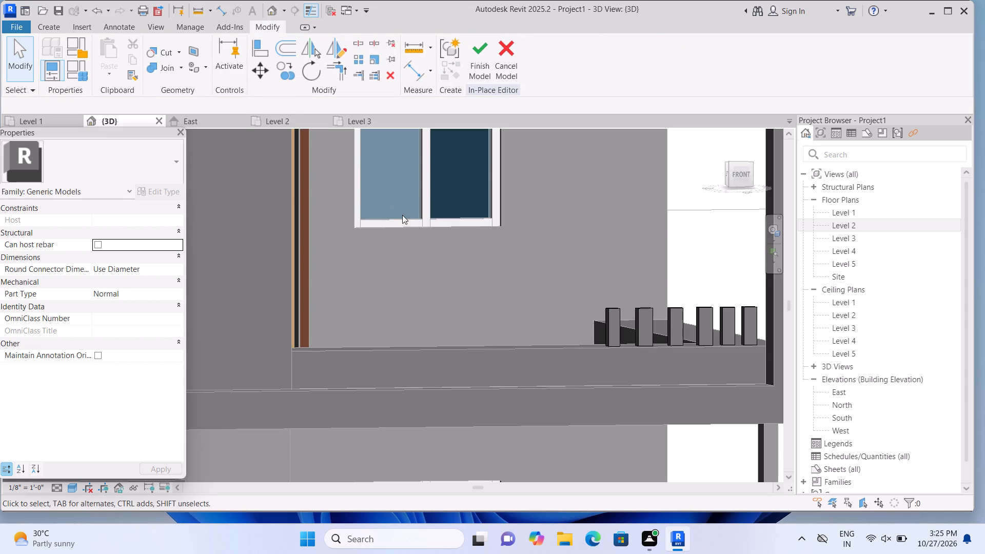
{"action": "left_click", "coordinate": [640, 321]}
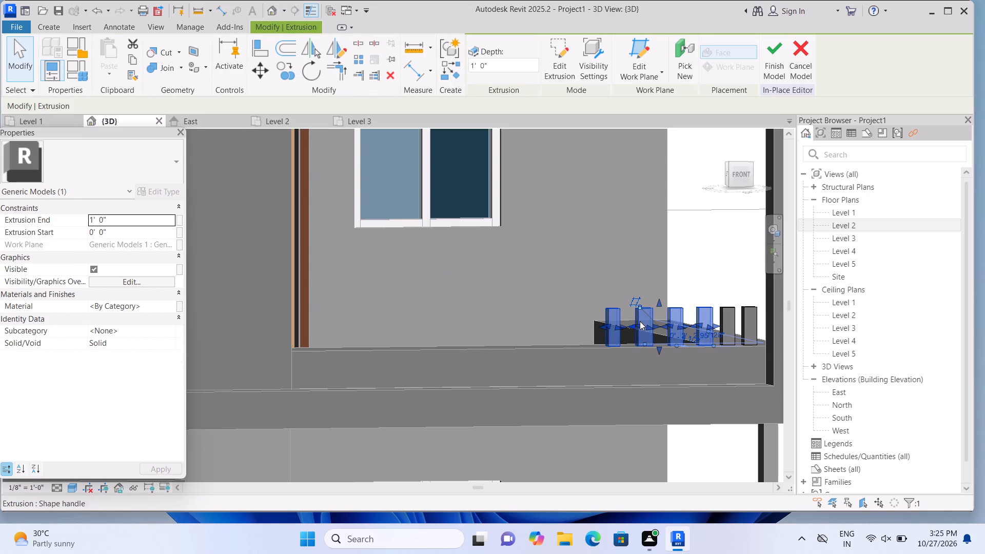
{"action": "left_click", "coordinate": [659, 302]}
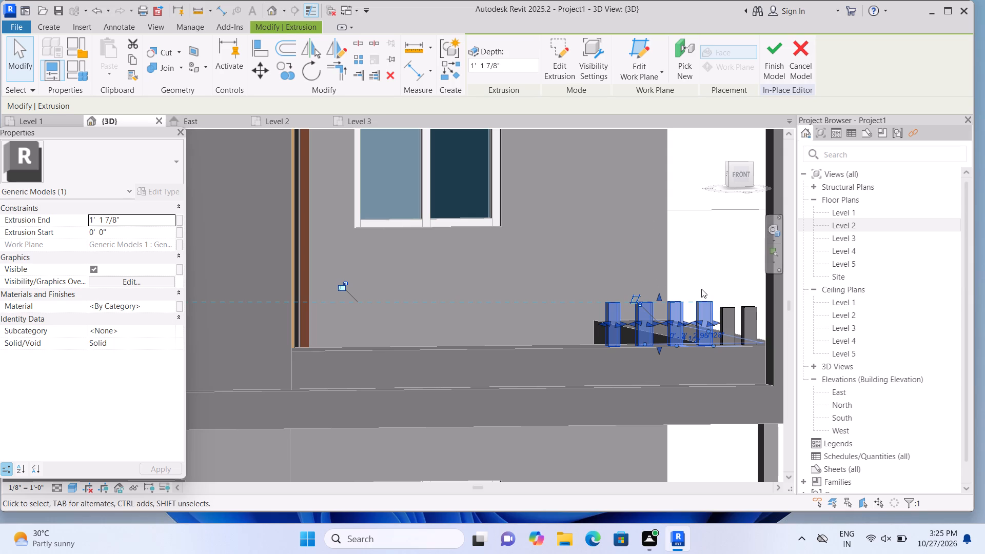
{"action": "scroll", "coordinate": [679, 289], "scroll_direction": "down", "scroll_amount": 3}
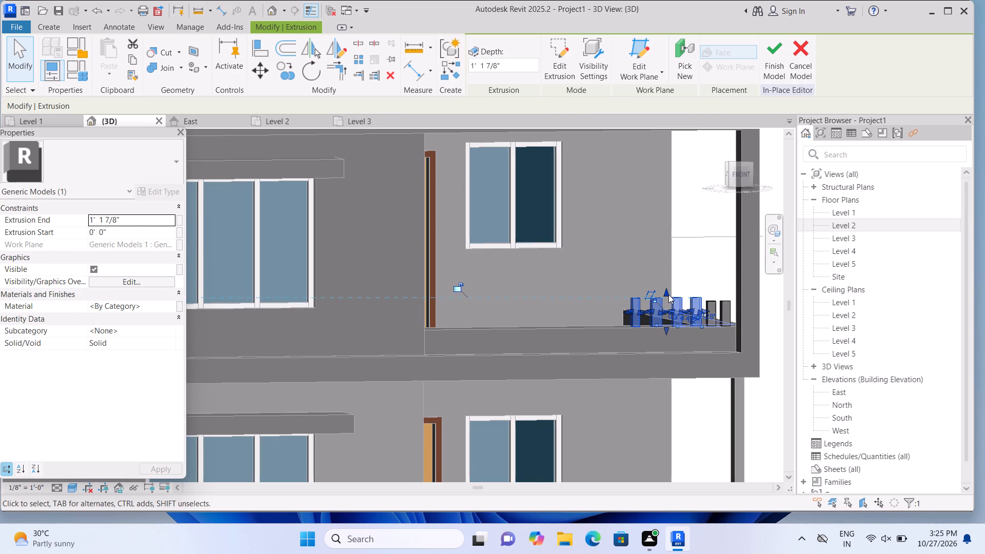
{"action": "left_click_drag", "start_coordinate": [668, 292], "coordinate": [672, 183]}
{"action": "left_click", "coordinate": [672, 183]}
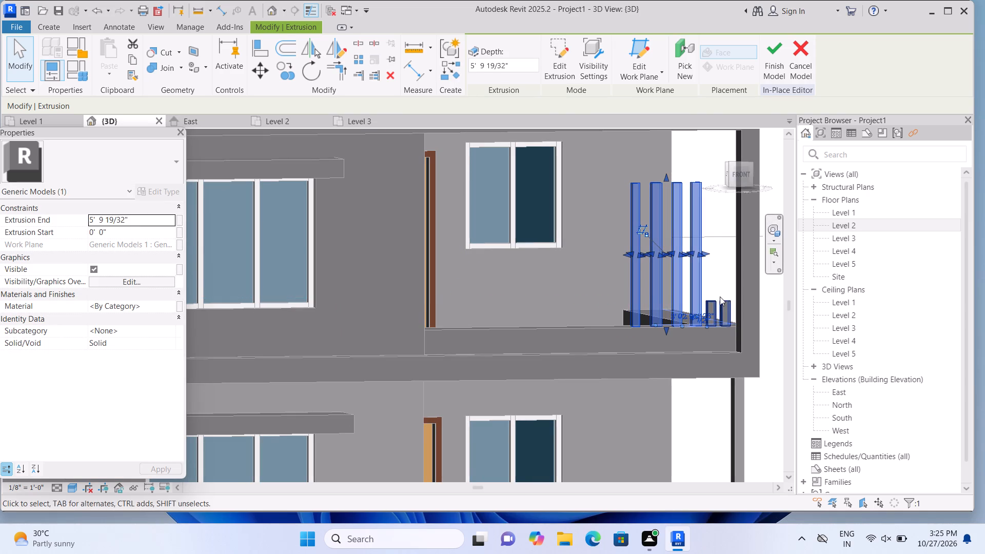
Stretch the two blocks nearest the corner post upward to the underside of the frame's top beam, 8' 0" deep.
{"action": "left_click", "coordinate": [719, 286]}
{"action": "left_click", "coordinate": [721, 301]}
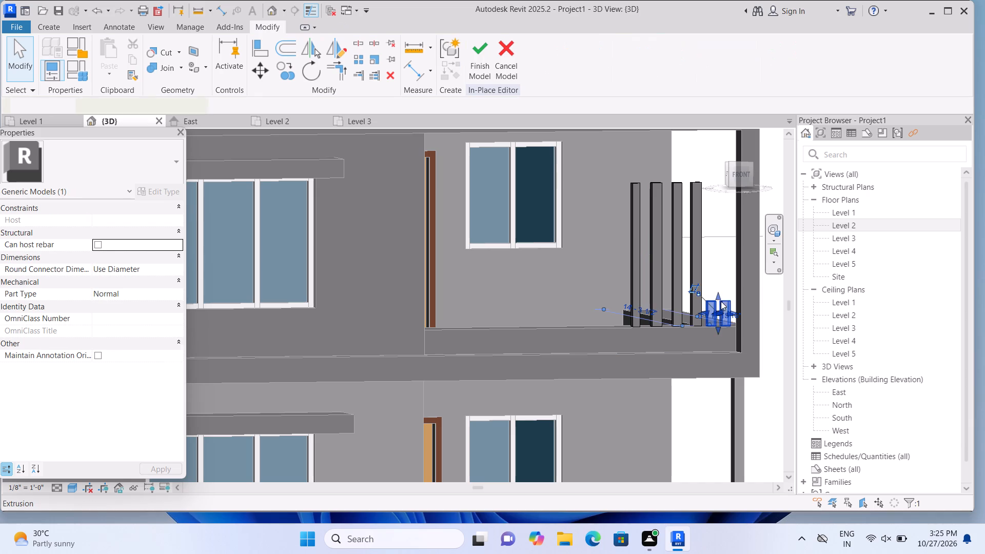
{"action": "left_click_drag", "start_coordinate": [717, 293], "coordinate": [718, 182]}
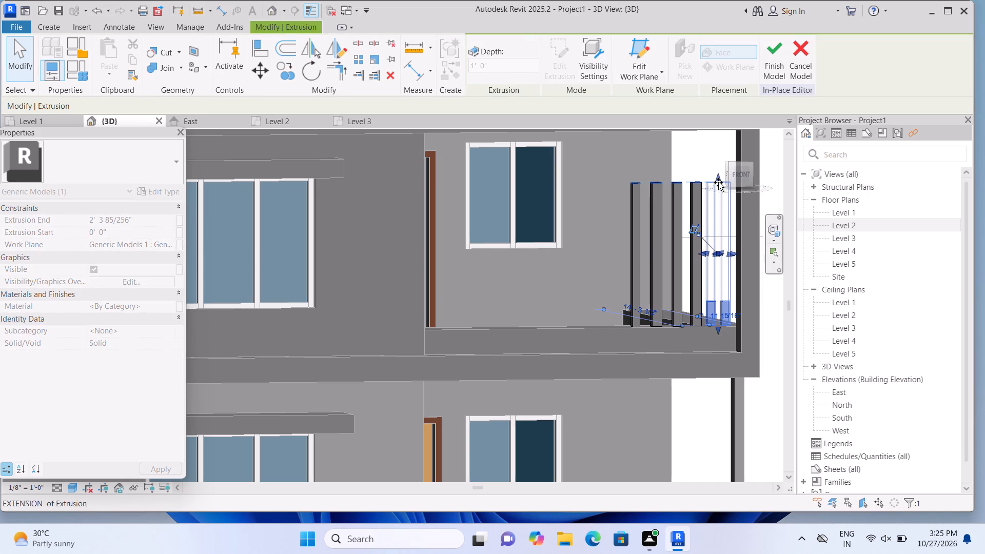
{"action": "left_click_drag", "start_coordinate": [718, 182], "coordinate": [718, 182]}
{"action": "left_click", "coordinate": [718, 182]}
{"action": "scroll", "coordinate": [707, 218], "scroll_direction": "down", "scroll_amount": 4}
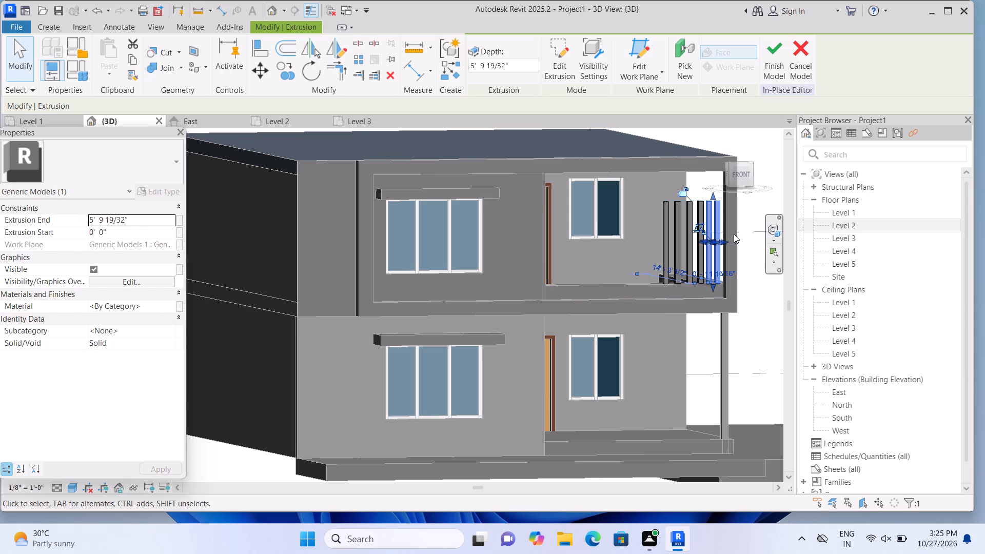
{"action": "left_click_drag", "start_coordinate": [712, 197], "coordinate": [712, 188]}
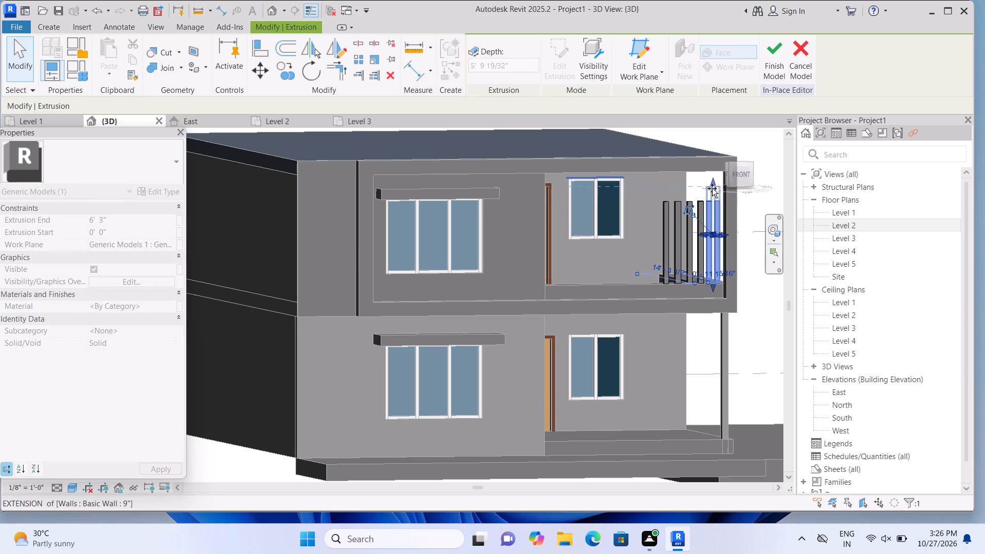
{"action": "left_click_drag", "start_coordinate": [712, 188], "coordinate": [712, 167]}
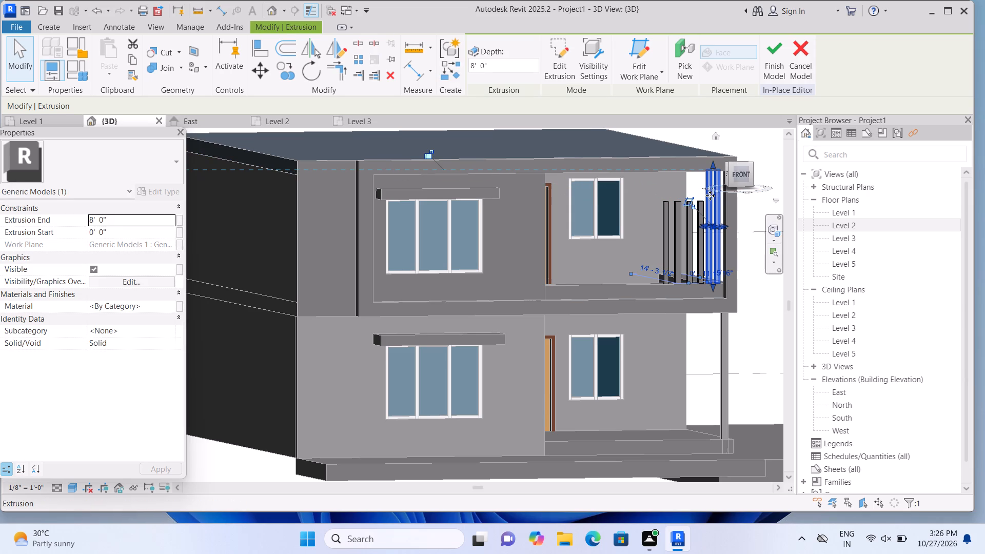
Stretch the four original blocks up to the frame's top beam, 8' 0" deep, matching the two corner blocks.
{"action": "left_click", "coordinate": [755, 217]}
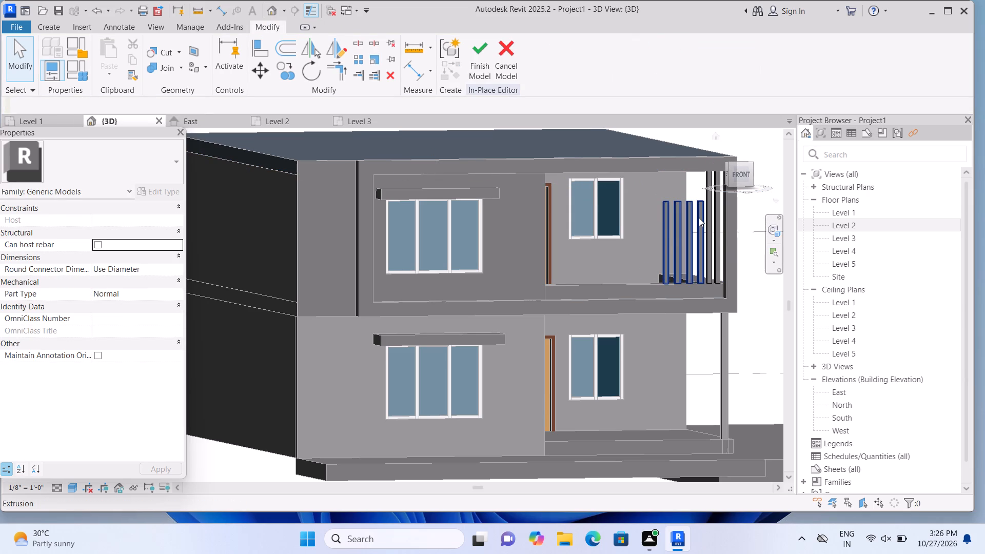
{"action": "left_click", "coordinate": [699, 217]}
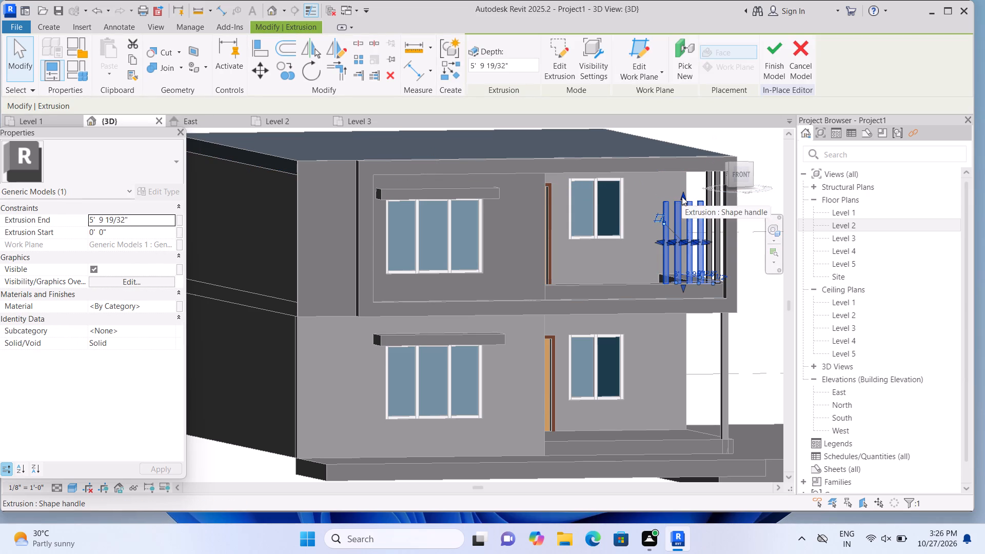
{"action": "left_click_drag", "start_coordinate": [682, 196], "coordinate": [697, 172]}
{"action": "left_click", "coordinate": [697, 172]}
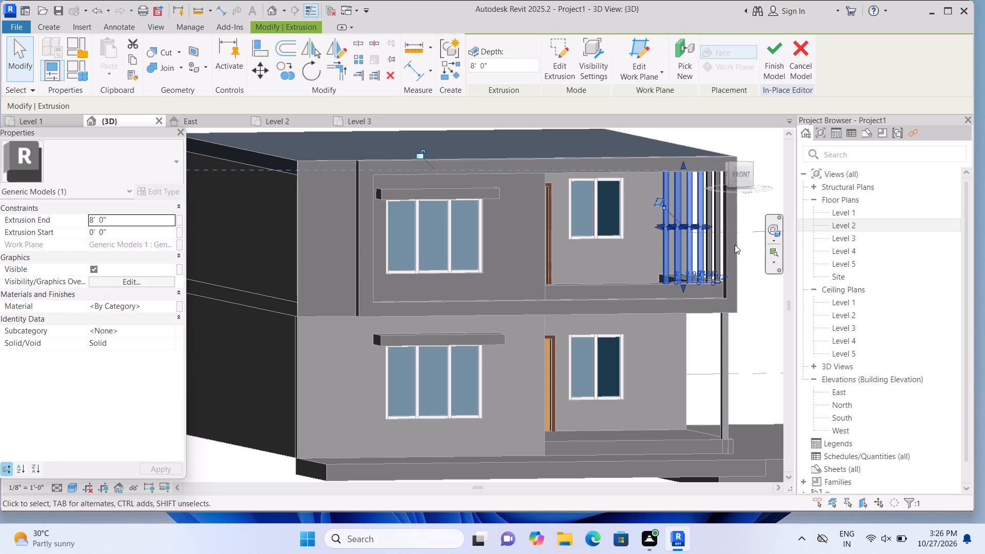
{"action": "double_click", "coordinate": [743, 247]}
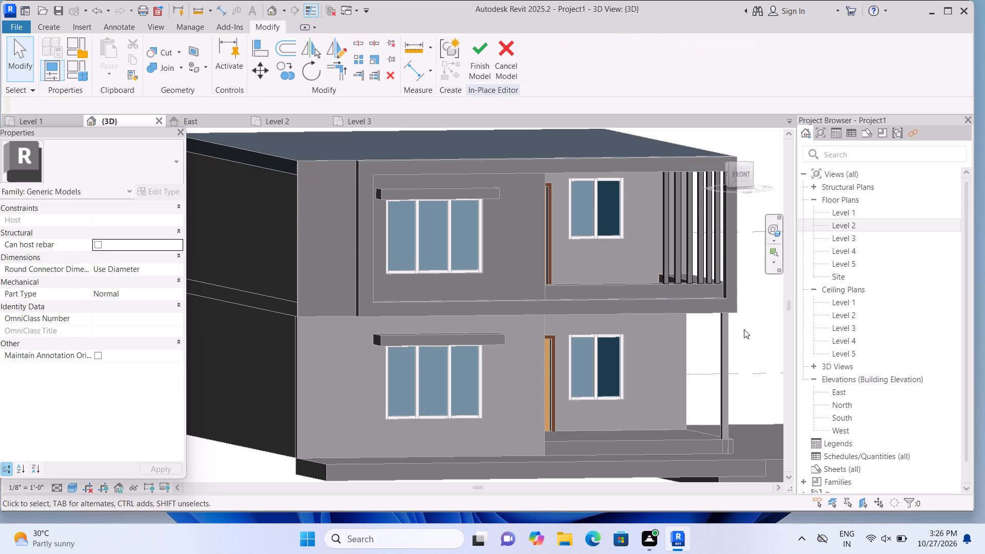
Examine the row of vertical posts and the porch from the side of the house.
{"action": "scroll", "coordinate": [696, 365], "scroll_direction": "down", "scroll_amount": 2}
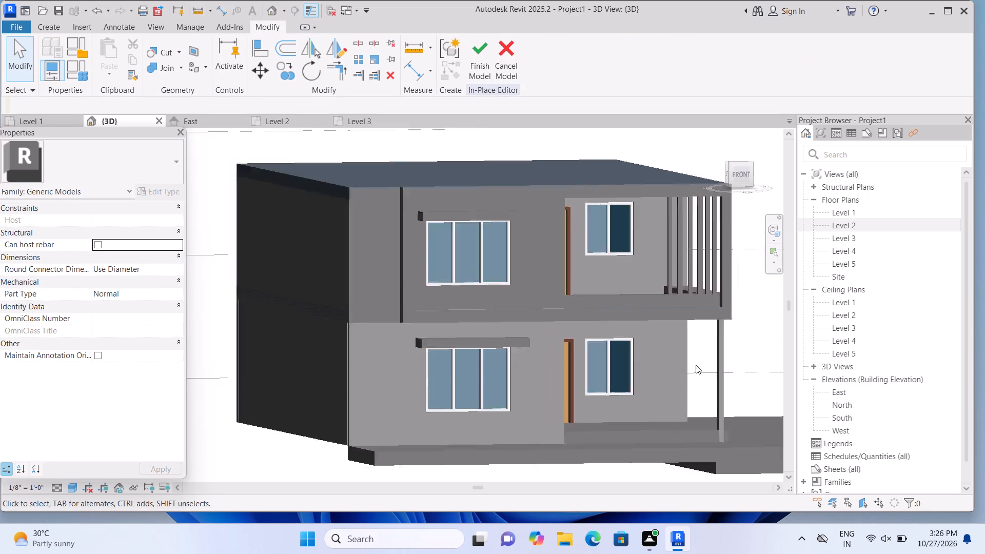
{"action": "scroll", "coordinate": [696, 365], "scroll_direction": "down", "scroll_amount": 1}
{"action": "middle_click_drag", "start_coordinate": [746, 368], "coordinate": [568, 422], "text": "shift"}
{"action": "scroll", "coordinate": [497, 382], "scroll_direction": "up", "scroll_amount": 1}
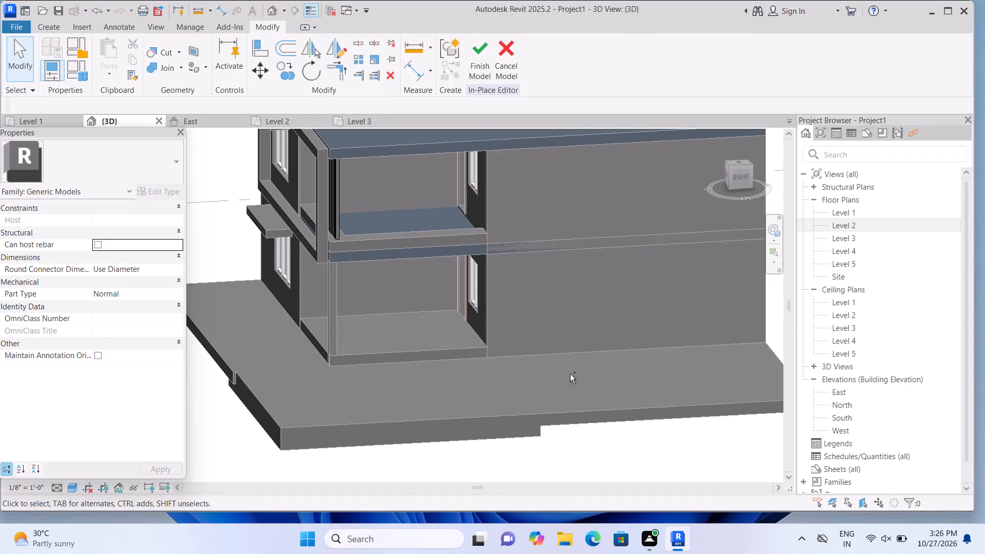
{"action": "scroll", "coordinate": [457, 379], "scroll_direction": "up", "scroll_amount": 2}
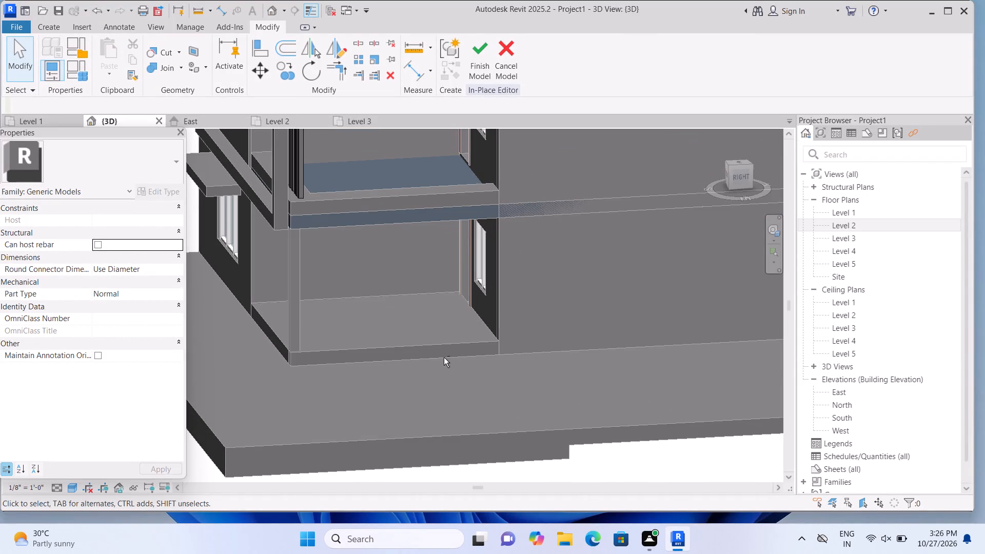
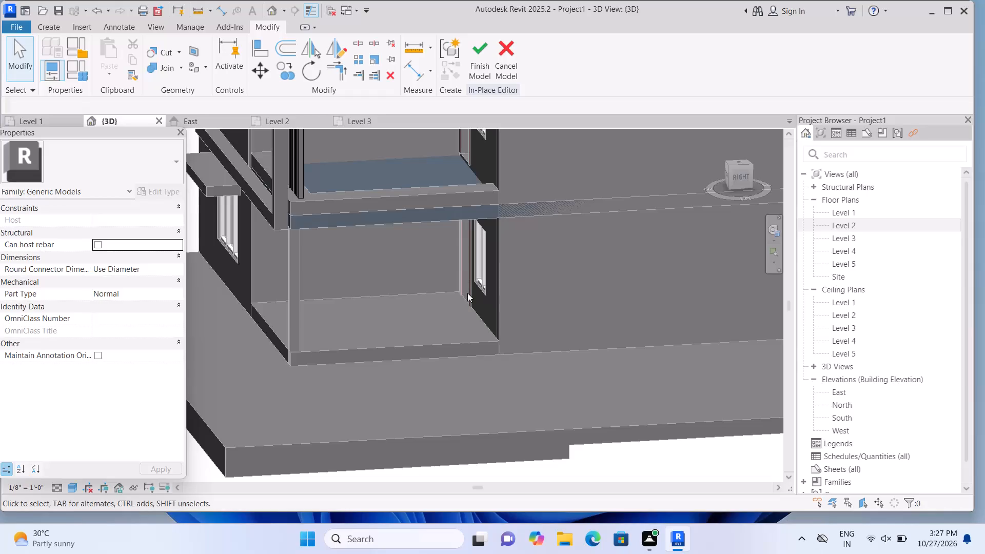
Examine the side of the house in 3D, from the ground-floor porch and its window to the upper-storey posts and roof slab.
{"action": "scroll", "coordinate": [467, 293], "scroll_direction": "up", "scroll_amount": 2}
{"action": "scroll", "coordinate": [471, 227], "scroll_direction": "up", "scroll_amount": 6}
{"action": "scroll", "coordinate": [474, 213], "scroll_direction": "down", "scroll_amount": 4}
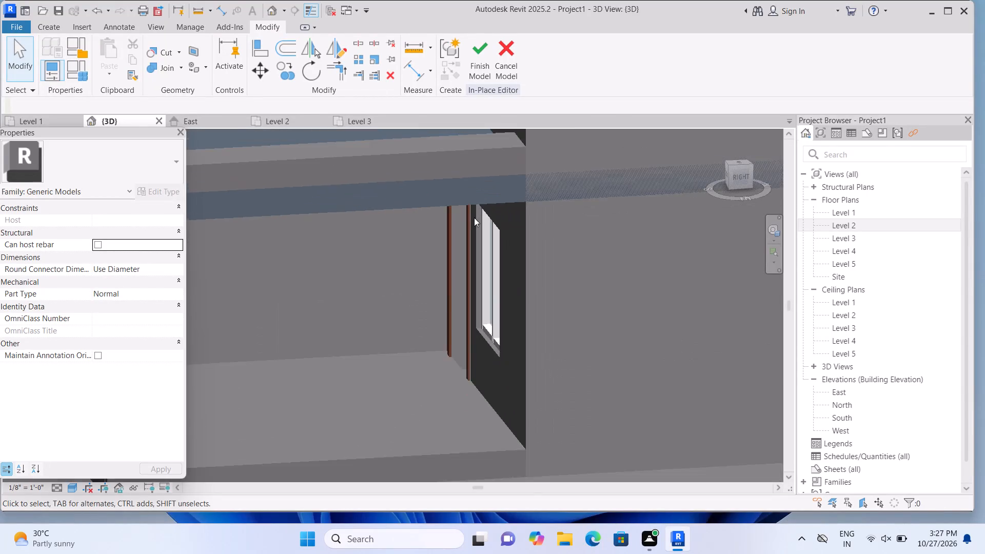
{"action": "scroll", "coordinate": [474, 217], "scroll_direction": "down", "scroll_amount": 5}
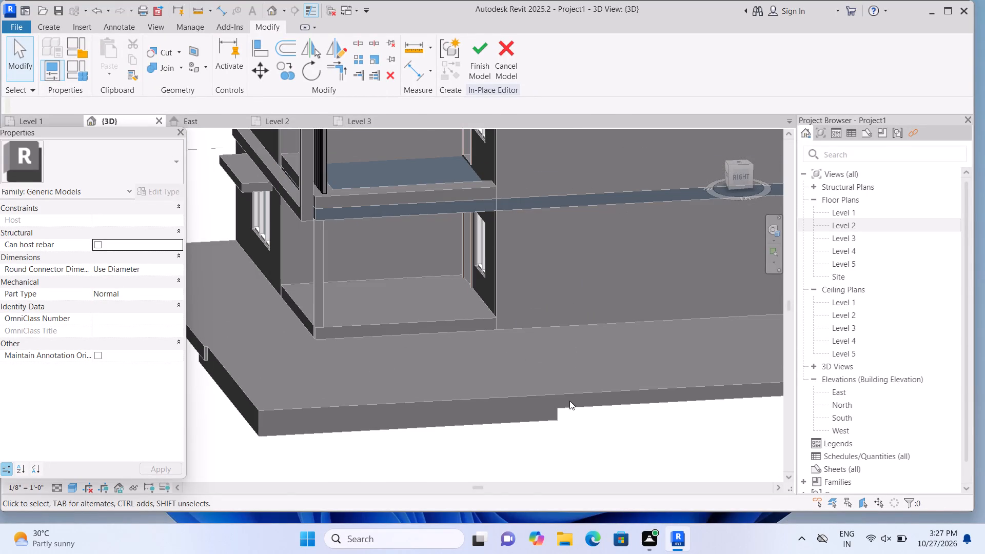
{"action": "scroll", "coordinate": [563, 294], "scroll_direction": "down", "scroll_amount": 7}
{"action": "middle_click_drag", "start_coordinate": [563, 220], "coordinate": [540, 367]}
{"action": "scroll", "coordinate": [500, 418], "scroll_direction": "up", "scroll_amount": 7}
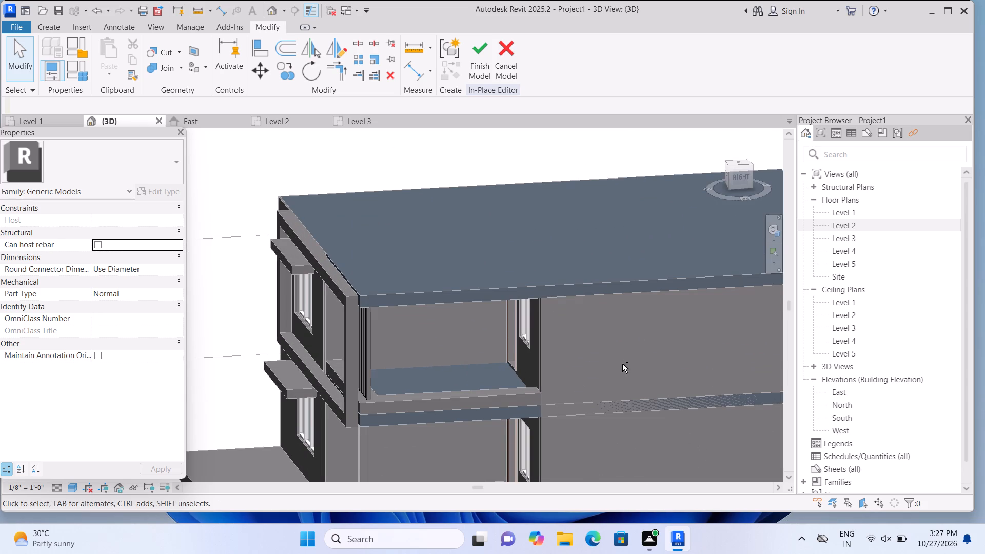
{"action": "scroll", "coordinate": [599, 332], "scroll_direction": "down", "scroll_amount": 4}
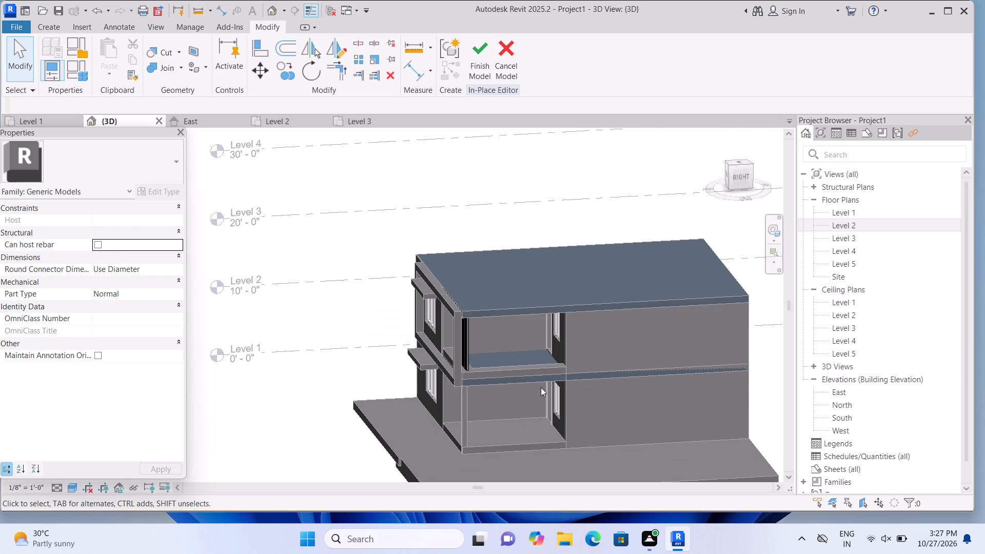
{"action": "scroll", "coordinate": [488, 300], "scroll_direction": "down", "scroll_amount": 2}
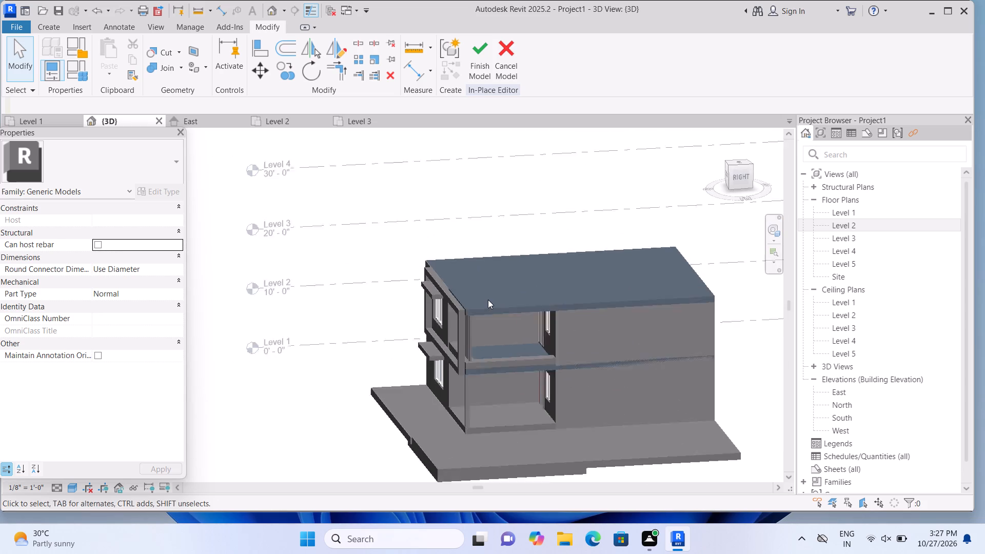
{"action": "scroll", "coordinate": [488, 300], "scroll_direction": "down", "scroll_amount": 1}
{"action": "scroll", "coordinate": [588, 411], "scroll_direction": "up", "scroll_amount": 2}
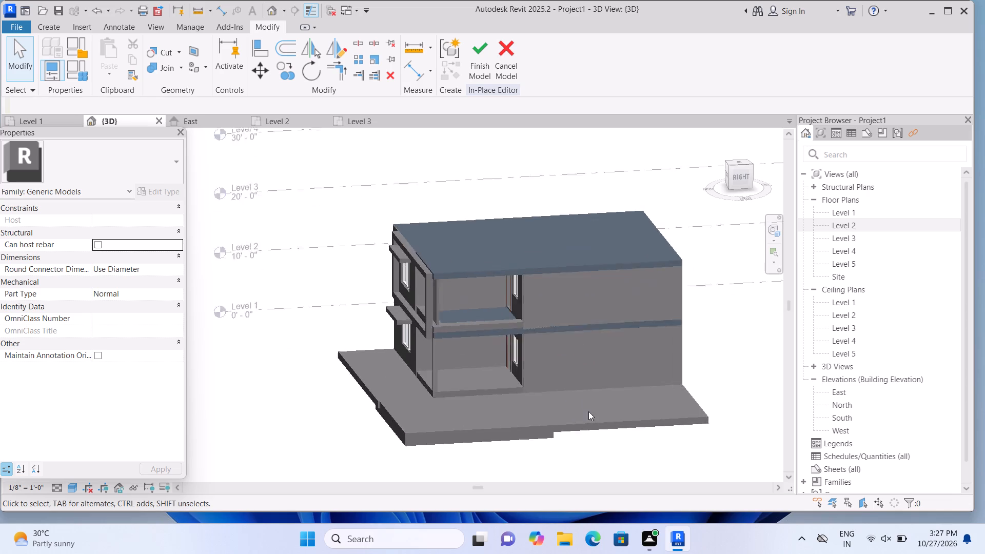
{"action": "scroll", "coordinate": [588, 411], "scroll_direction": "up", "scroll_amount": 4}
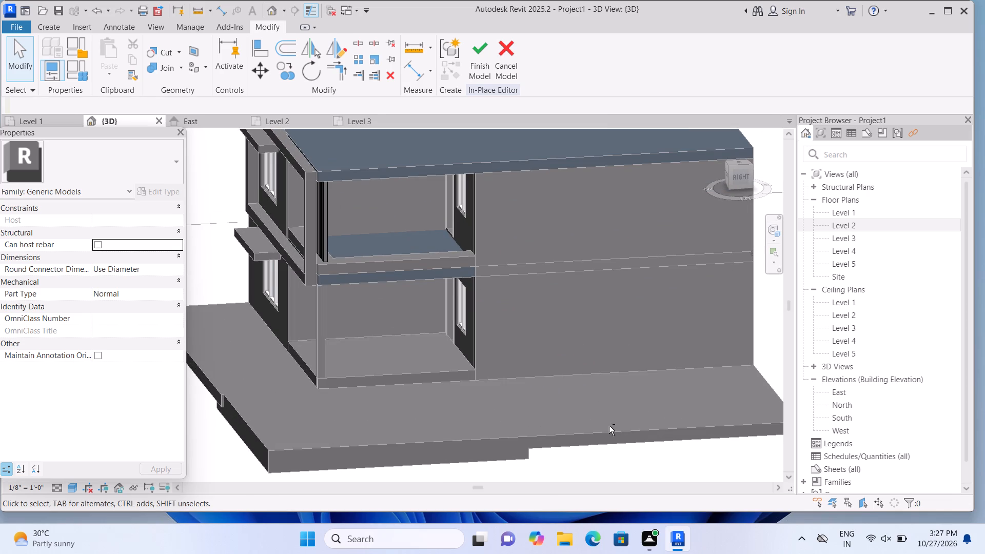
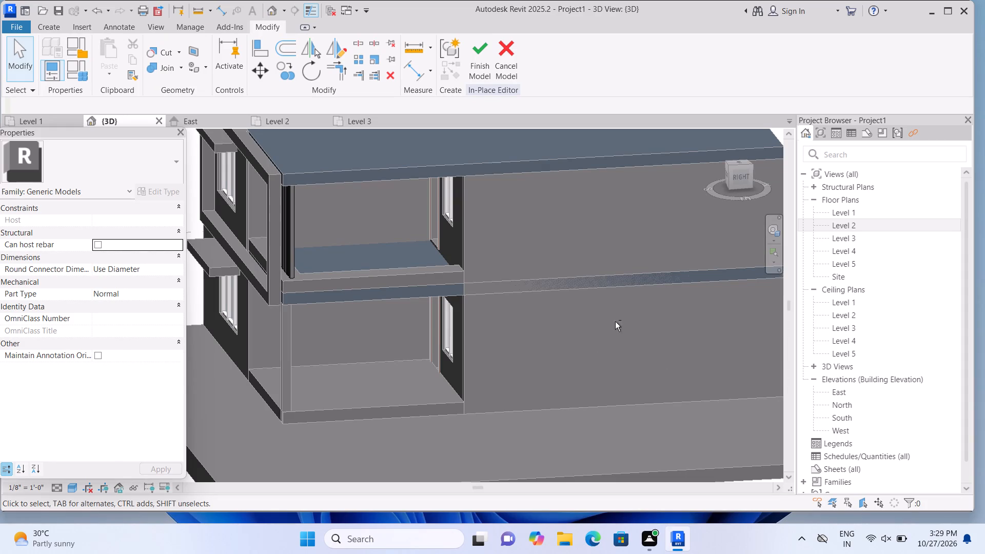
Examine the upper-storey corner posts in 3D, where they meet the roof slab and the front frame.
{"action": "scroll", "coordinate": [617, 312], "scroll_direction": "up", "scroll_amount": 1}
{"action": "scroll", "coordinate": [617, 312], "scroll_direction": "down", "scroll_amount": 4}
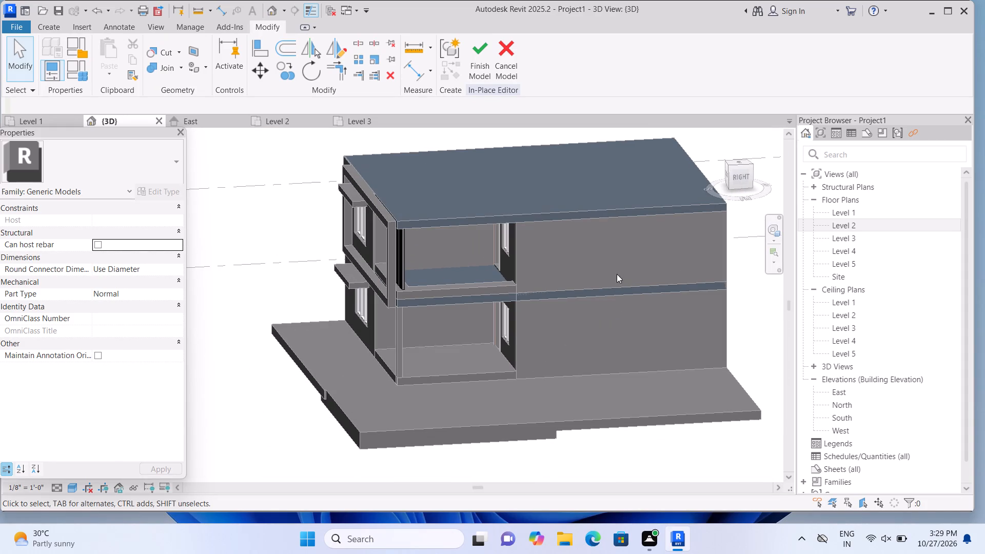
{"action": "scroll", "coordinate": [596, 283], "scroll_direction": "up", "scroll_amount": 1, "text": "shift"}
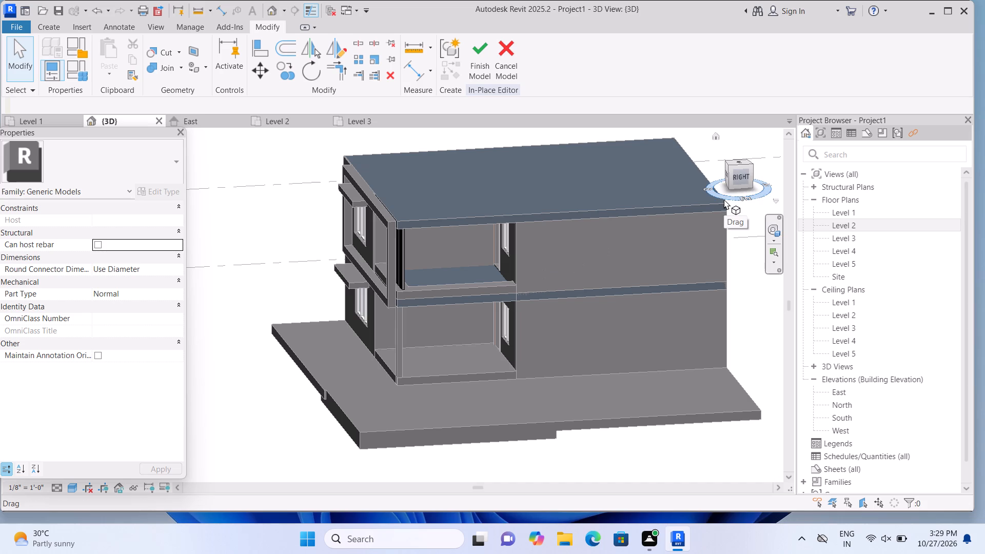
{"action": "scroll", "coordinate": [377, 246], "scroll_direction": "up", "scroll_amount": 3}
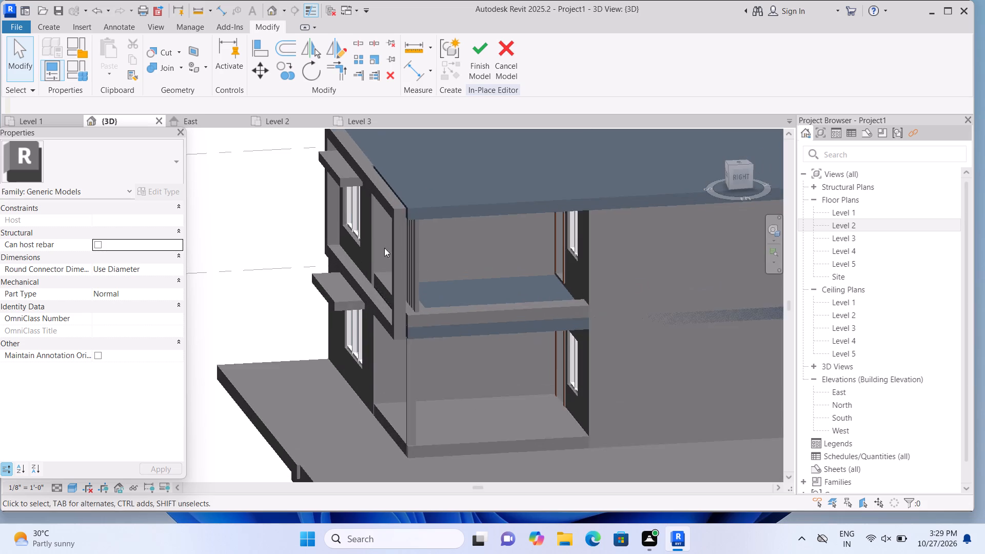
{"action": "scroll", "coordinate": [384, 248], "scroll_direction": "up", "scroll_amount": 3}
{"action": "scroll", "coordinate": [433, 228], "scroll_direction": "up", "scroll_amount": 4}
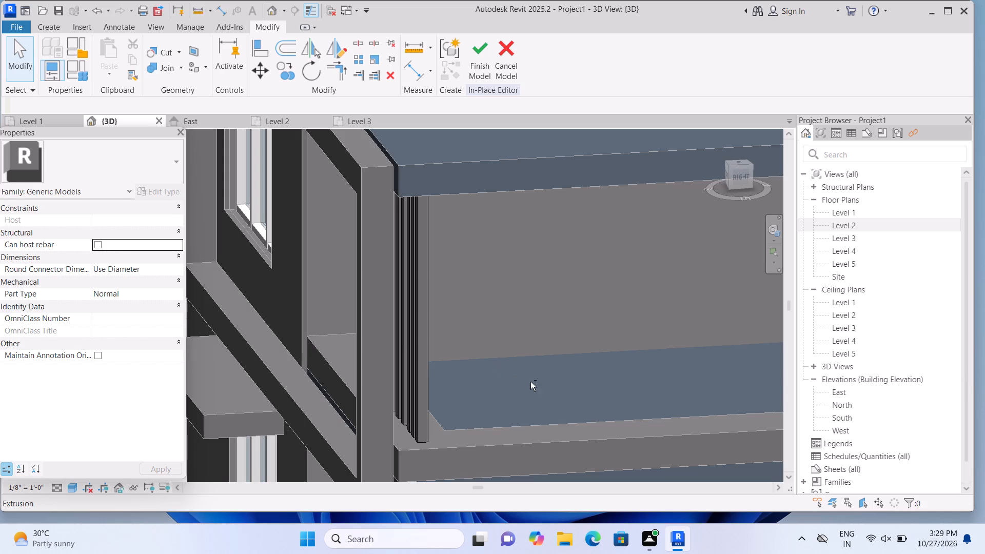
{"action": "scroll", "coordinate": [530, 364], "scroll_direction": "down", "scroll_amount": 7}
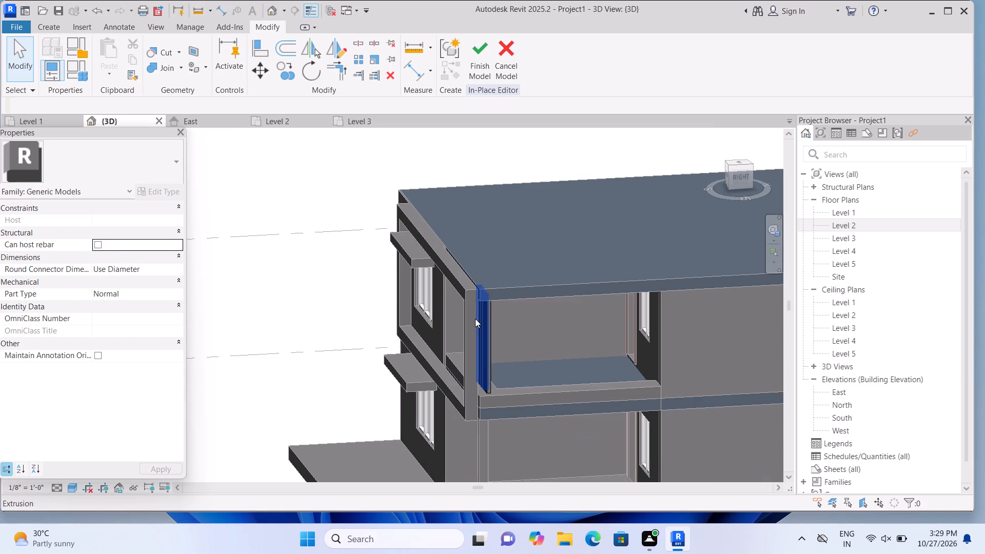
Stretch the innermost corner post extrusion upward into the roof slab, to a depth of about 8' 2".
{"action": "scroll", "coordinate": [569, 401], "scroll_direction": "up", "scroll_amount": 1}
{"action": "scroll", "coordinate": [531, 365], "scroll_direction": "up", "scroll_amount": 3}
{"action": "scroll", "coordinate": [377, 241], "scroll_direction": "up", "scroll_amount": 1}
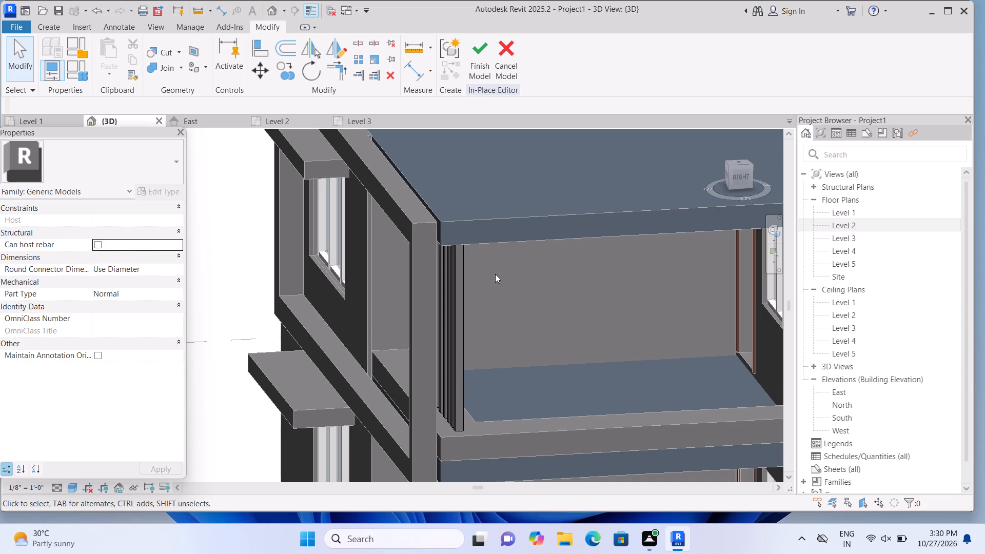
{"action": "scroll", "coordinate": [491, 259], "scroll_direction": "up", "scroll_amount": 4}
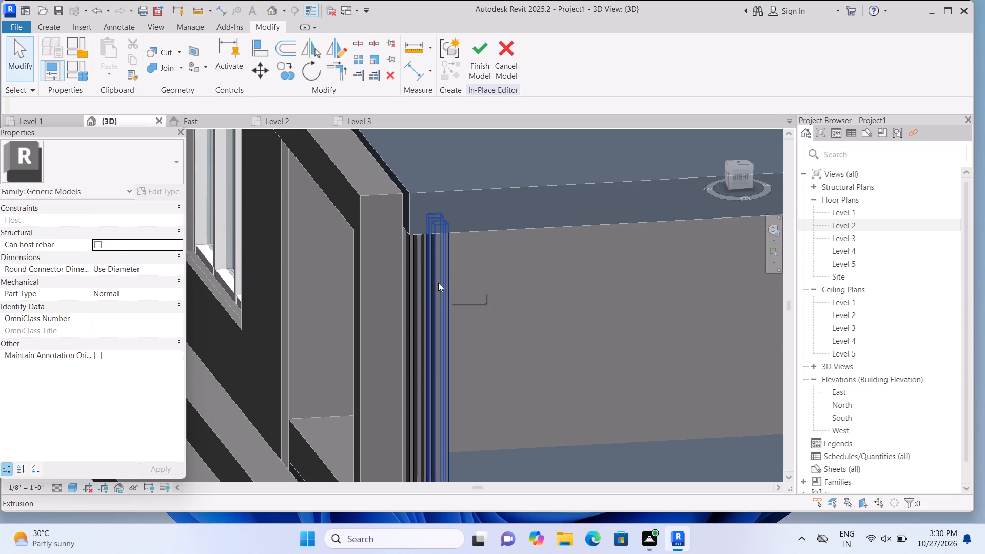
{"action": "left_click", "coordinate": [438, 283]}
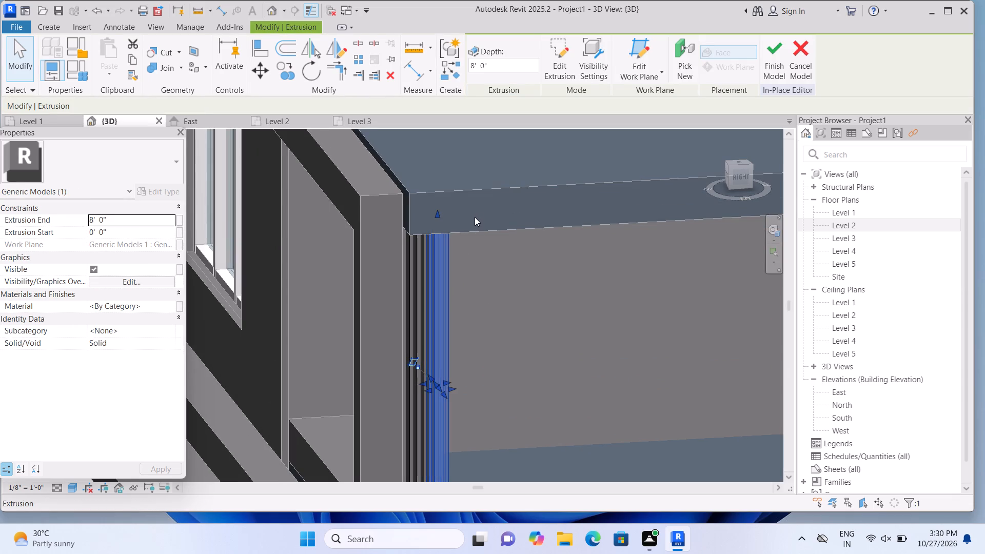
{"action": "scroll", "coordinate": [475, 217], "scroll_direction": "up", "scroll_amount": 2}
{"action": "scroll", "coordinate": [431, 217], "scroll_direction": "up", "scroll_amount": 2}
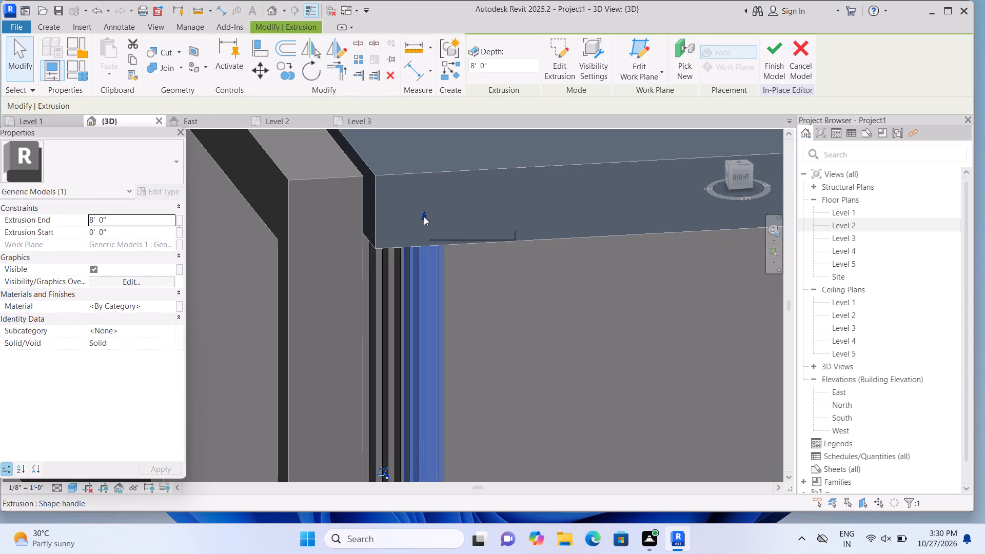
{"action": "left_click_drag", "start_coordinate": [423, 215], "coordinate": [424, 208]}
{"action": "left_click", "coordinate": [424, 208]}
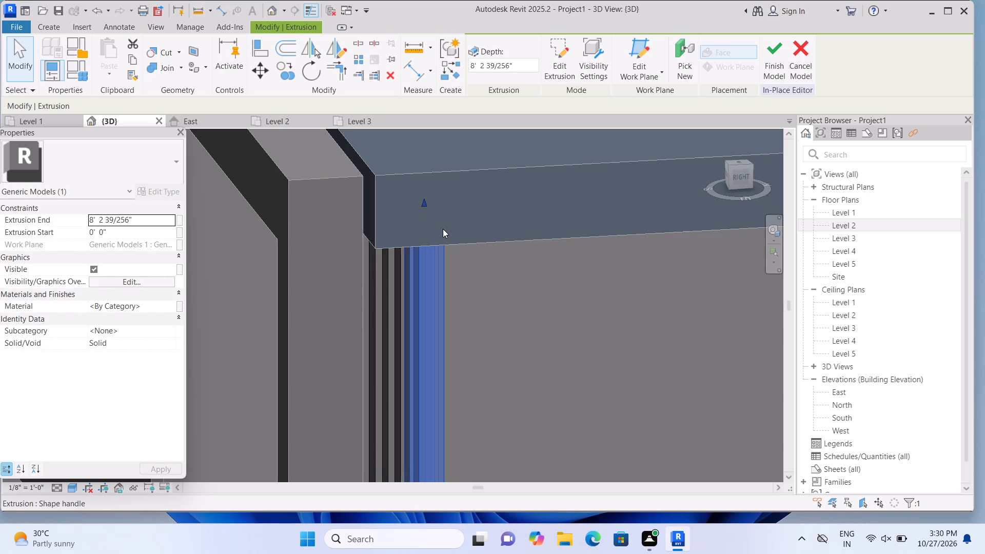
{"action": "scroll", "coordinate": [443, 229], "scroll_direction": "down", "scroll_amount": 3}
{"action": "left_click", "coordinate": [474, 262]}
Stretch the neighbouring post extrusion beside the front frame upward into the roof slab.
{"action": "scroll", "coordinate": [474, 262], "scroll_direction": "down", "scroll_amount": 5}
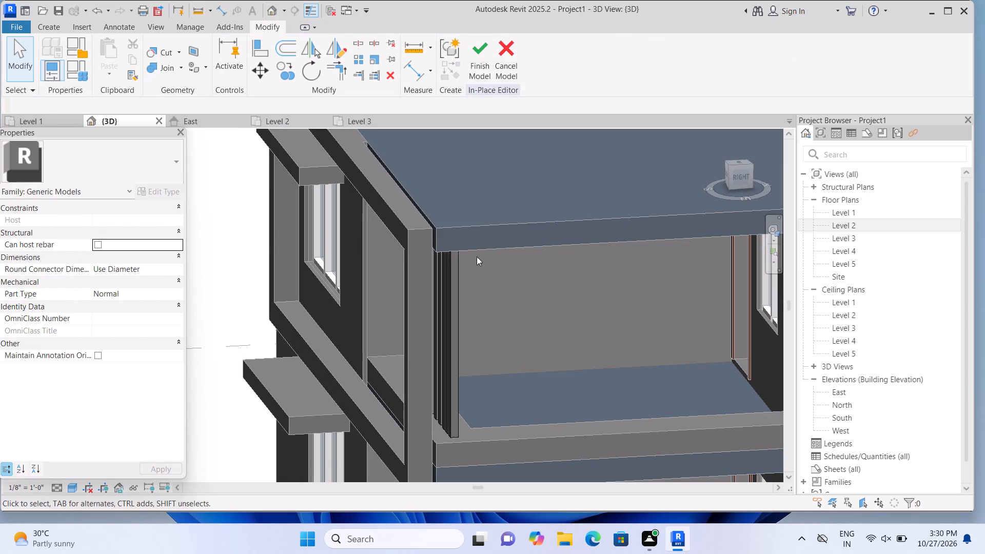
{"action": "scroll", "coordinate": [479, 256], "scroll_direction": "down", "scroll_amount": 1}
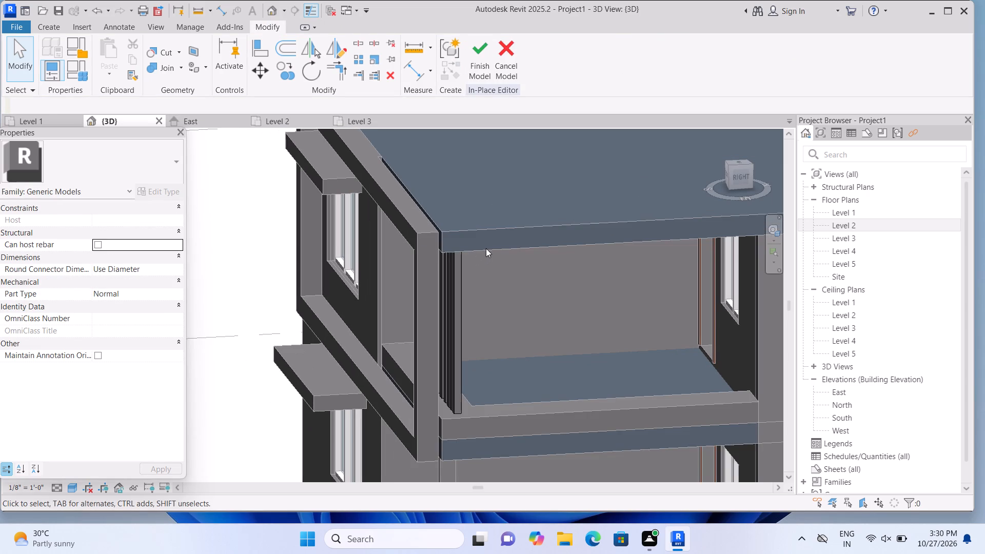
{"action": "left_click", "coordinate": [436, 281]}
{"action": "left_click_drag", "start_coordinate": [446, 229], "coordinate": [449, 222]}
{"action": "left_click", "coordinate": [490, 211]}
Open the Level 2 floor plan at the row of square posts along the front facade.
{"action": "double_click", "coordinate": [846, 227]}
{"action": "scroll", "coordinate": [698, 311], "scroll_direction": "down", "scroll_amount": 2}
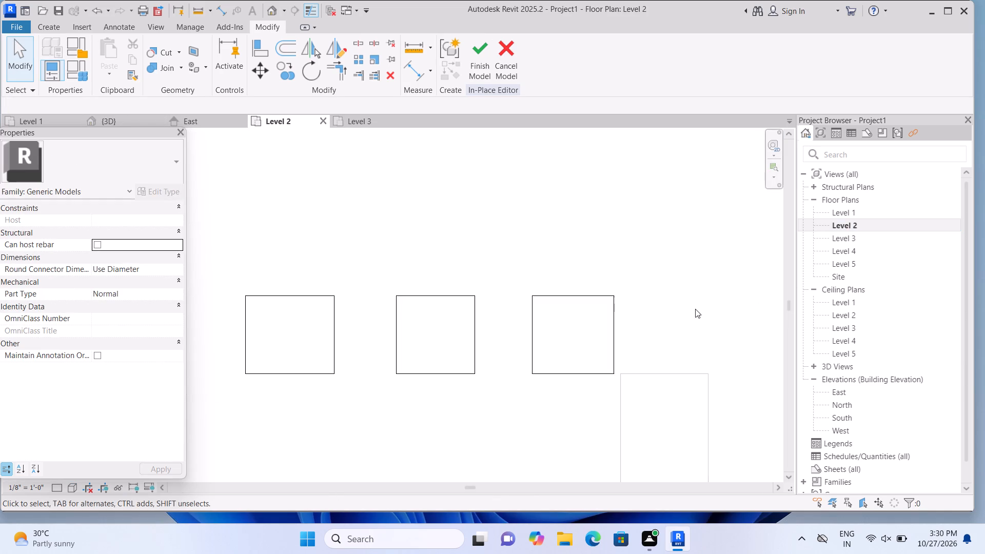
{"action": "scroll", "coordinate": [695, 309], "scroll_direction": "down", "scroll_amount": 18}
{"action": "scroll", "coordinate": [696, 309], "scroll_direction": "down", "scroll_amount": 5}
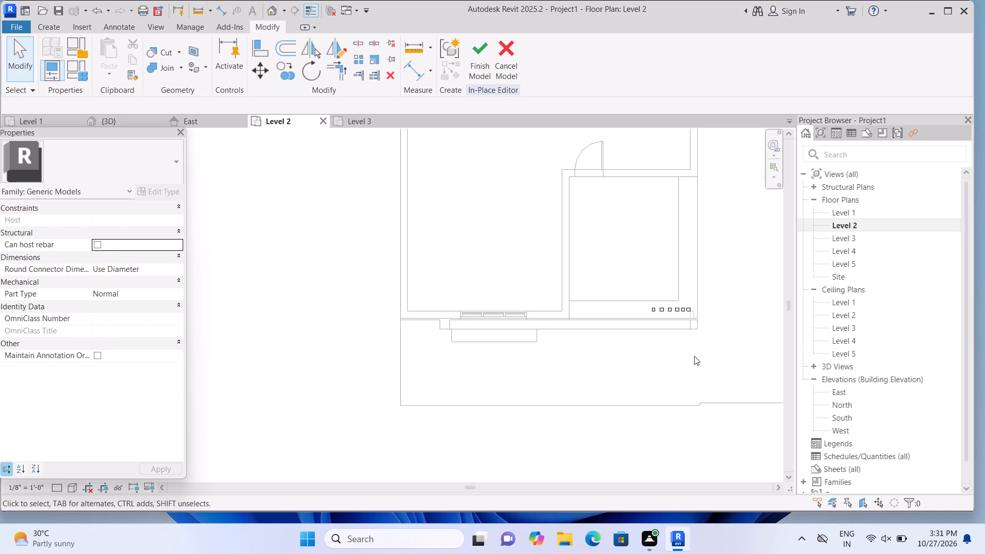
{"action": "scroll", "coordinate": [623, 375], "scroll_direction": "up", "scroll_amount": 3}
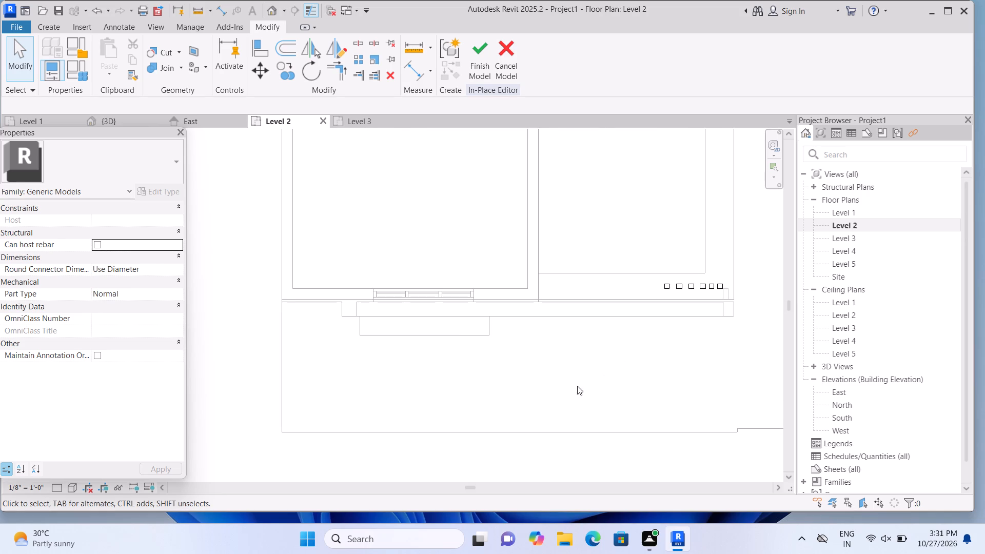
{"action": "scroll", "coordinate": [539, 309], "scroll_direction": "up", "scroll_amount": 3}
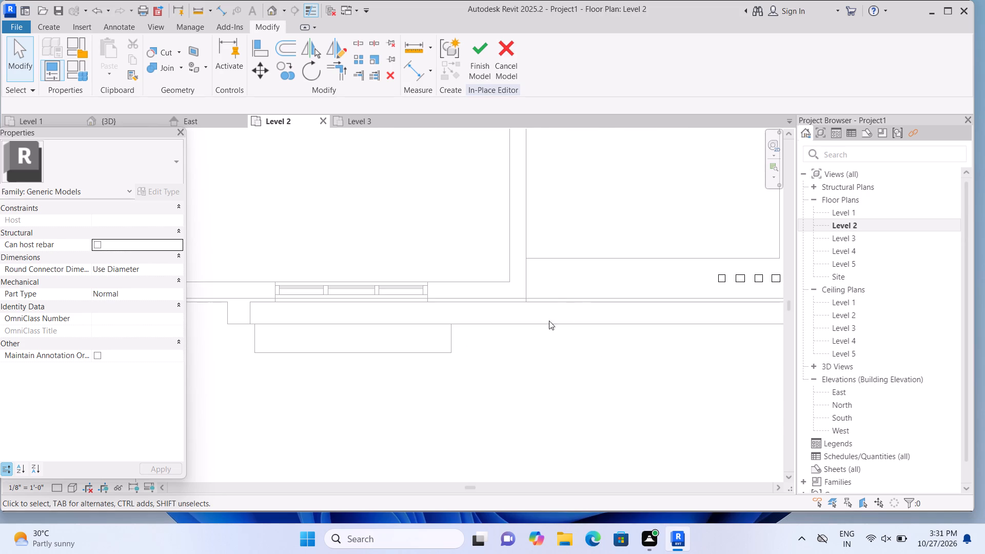
{"action": "scroll", "coordinate": [501, 351], "scroll_direction": "down", "scroll_amount": 3}
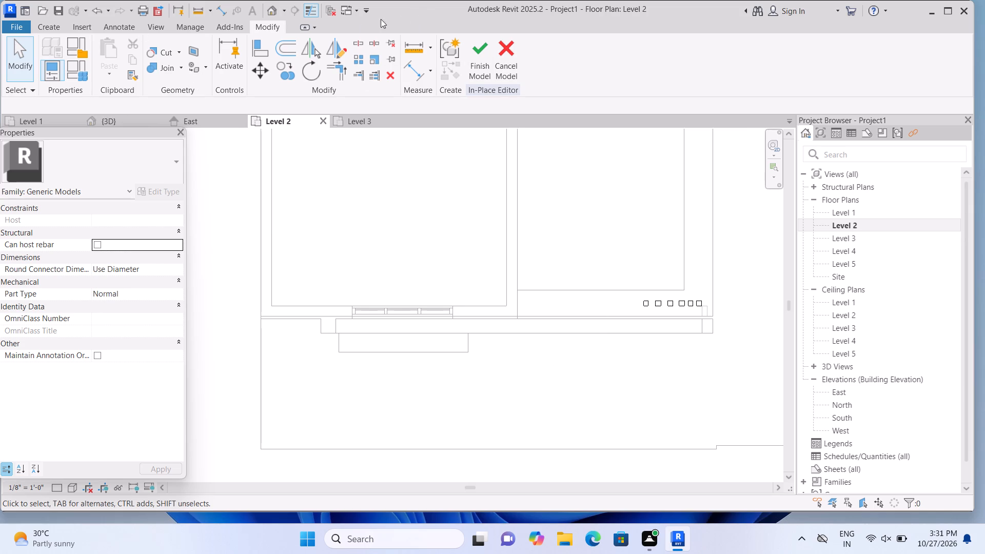
Finish the in-place model without saving the project.
{"action": "left_click", "coordinate": [477, 74]}
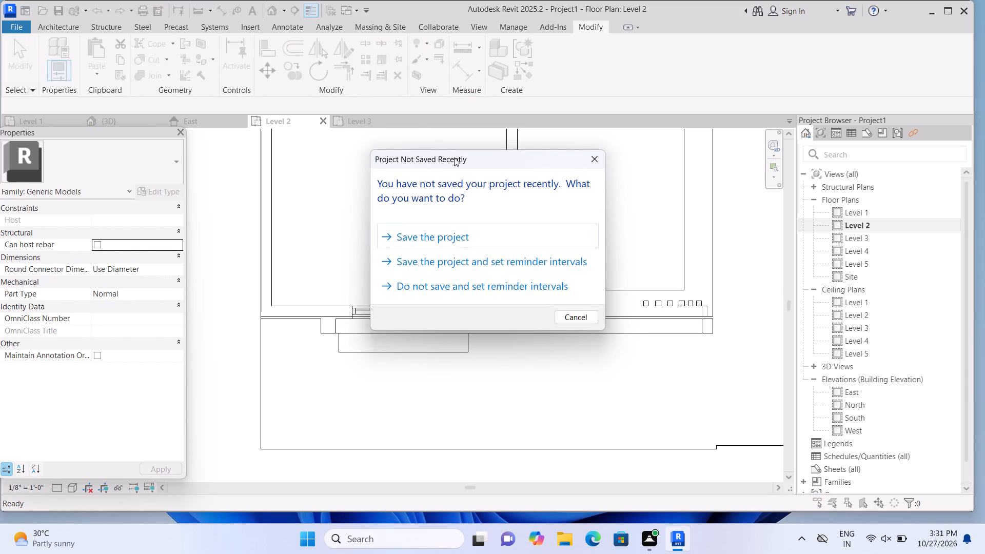
{"action": "left_click", "coordinate": [596, 156]}
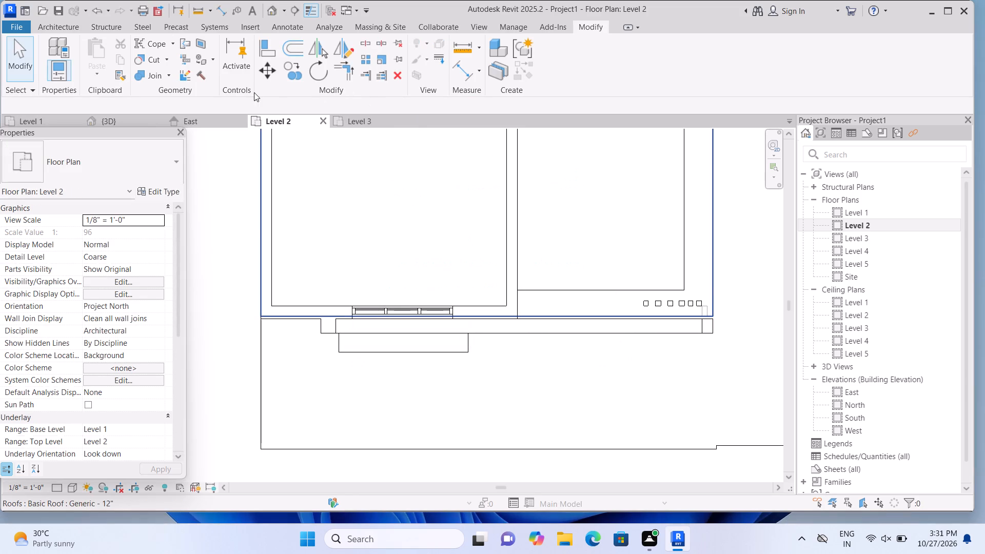
Draw a Curtain Wall 1 wall about 8' 10" long on Level 2, 10' 0" high, from the first square post to the balcony's side wall.
{"action": "left_click", "coordinate": [55, 25]}
{"action": "left_click", "coordinate": [61, 48]}
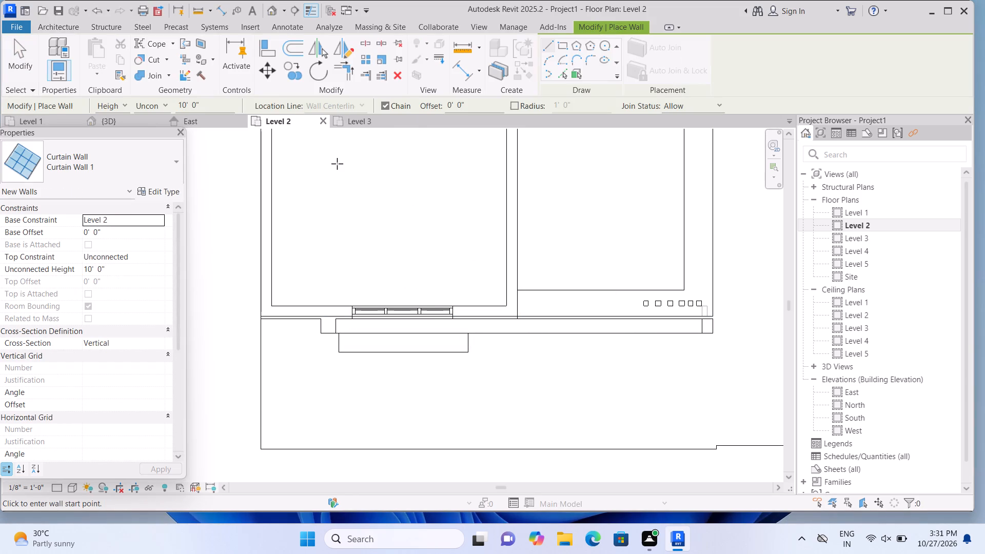
{"action": "scroll", "coordinate": [606, 306], "scroll_direction": "up", "scroll_amount": 1}
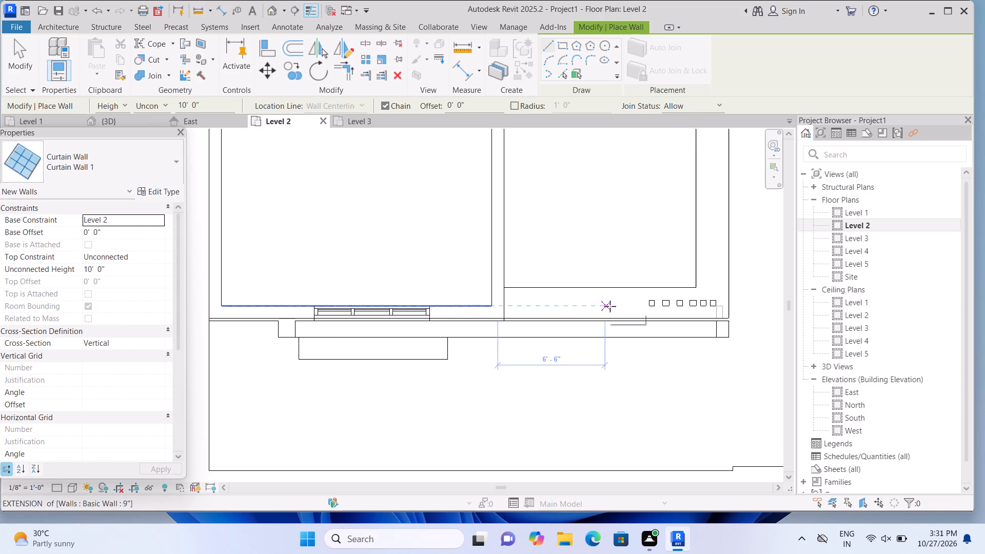
{"action": "scroll", "coordinate": [621, 307], "scroll_direction": "up", "scroll_amount": 4}
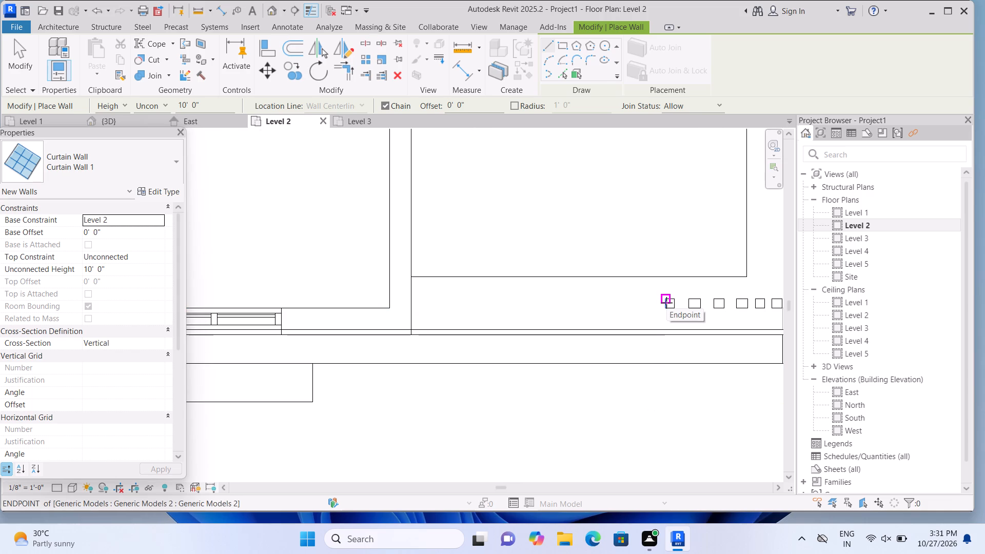
{"action": "left_click", "coordinate": [666, 303]}
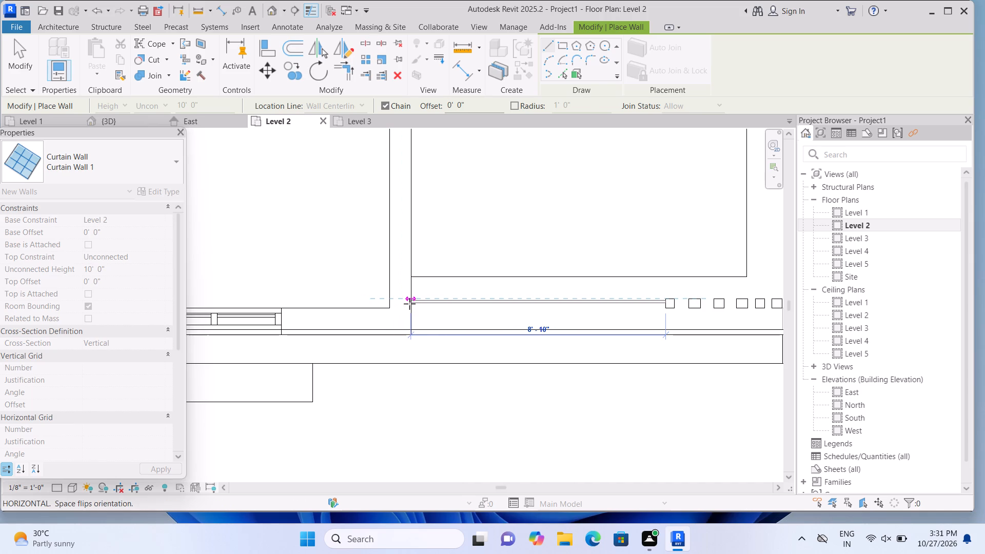
{"action": "scroll", "coordinate": [411, 304], "scroll_direction": "up", "scroll_amount": 11}
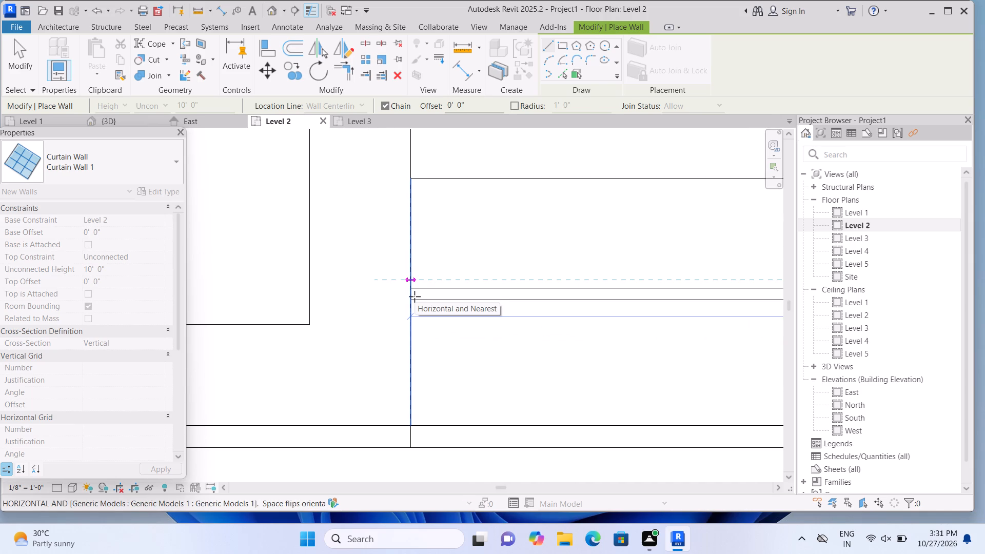
{"action": "left_click", "coordinate": [415, 295]}
{"action": "scroll", "coordinate": [415, 295], "scroll_direction": "down", "scroll_amount": 3}
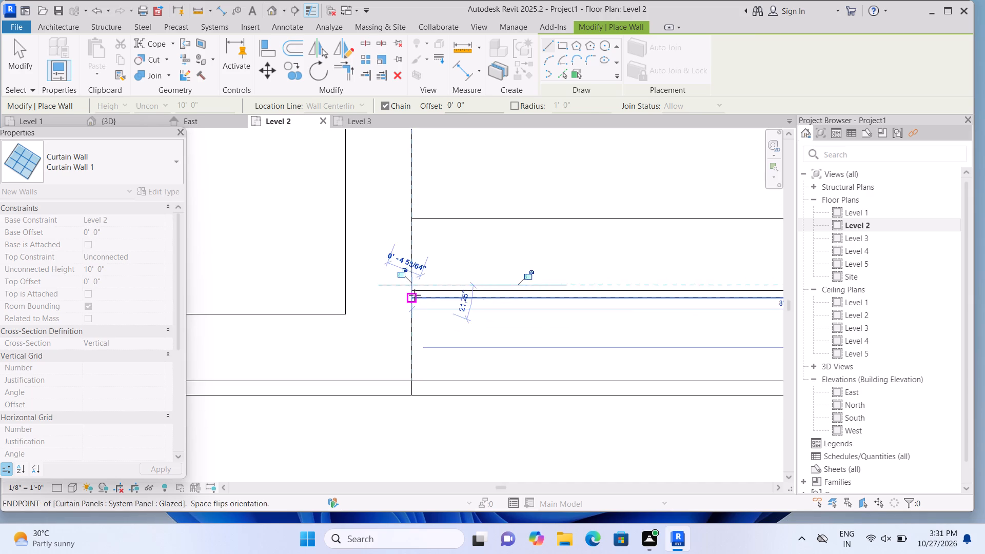
{"action": "scroll", "coordinate": [415, 295], "scroll_direction": "down", "scroll_amount": 10}
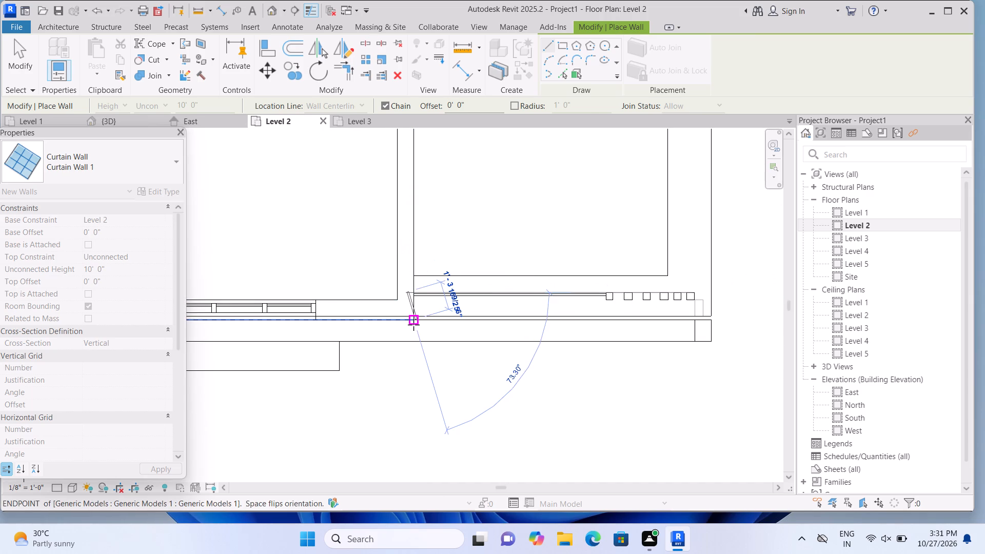
{"action": "key", "text": "Escape"}
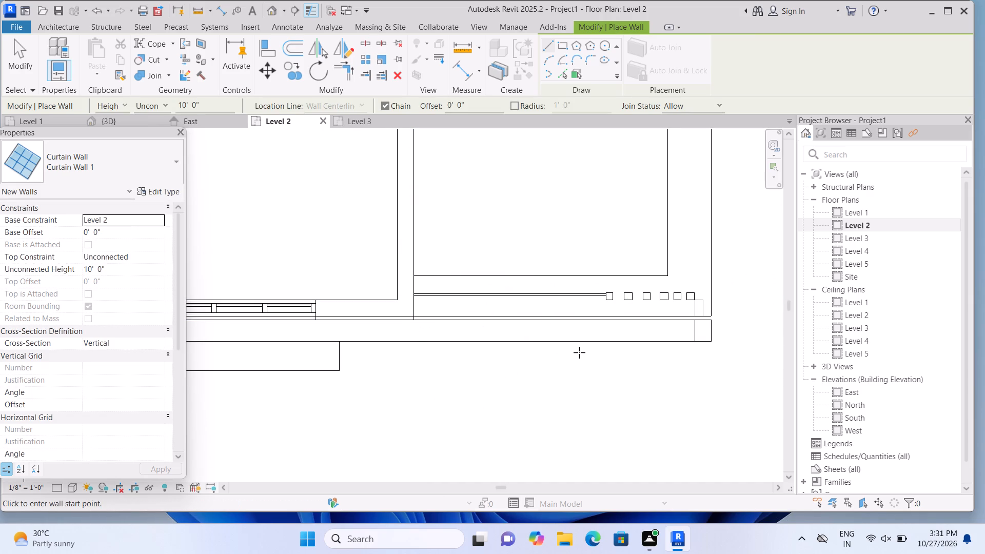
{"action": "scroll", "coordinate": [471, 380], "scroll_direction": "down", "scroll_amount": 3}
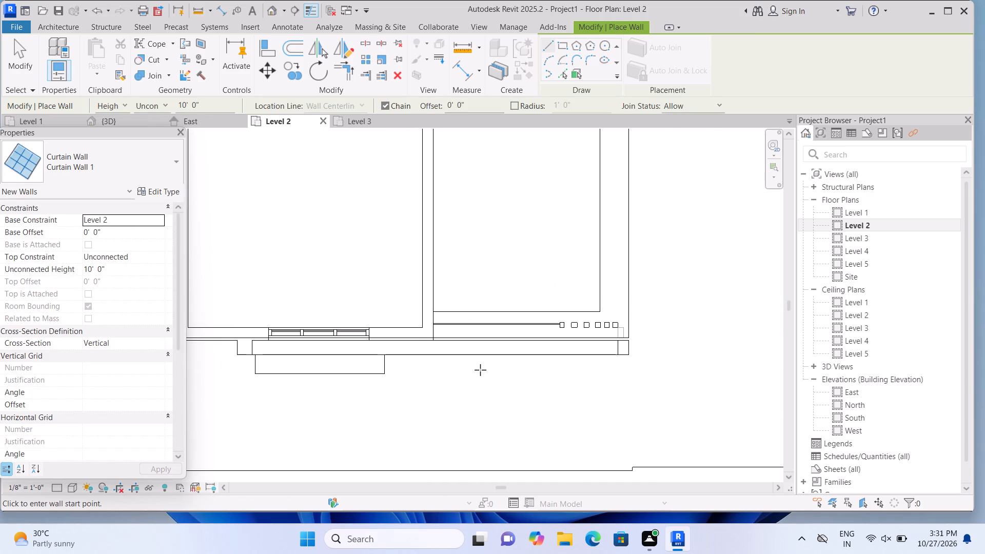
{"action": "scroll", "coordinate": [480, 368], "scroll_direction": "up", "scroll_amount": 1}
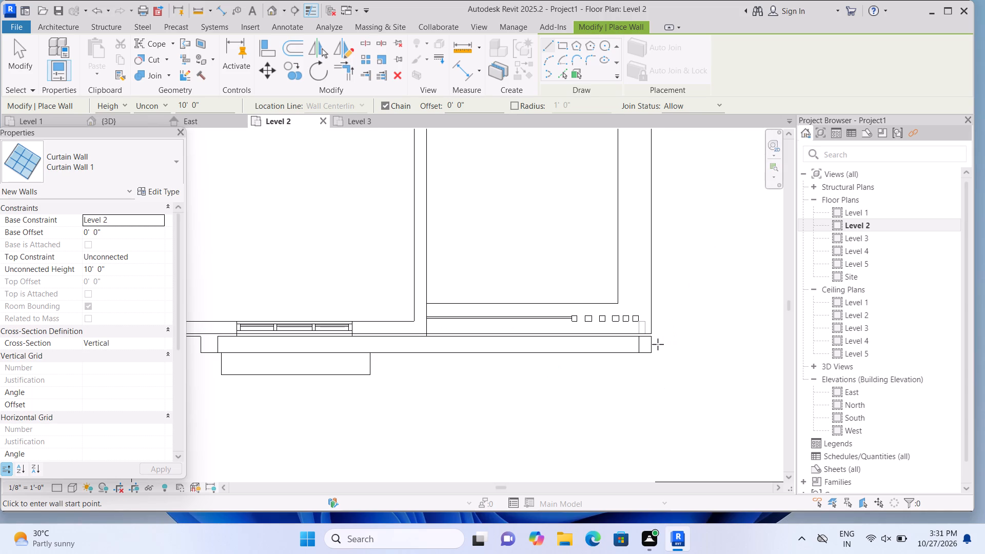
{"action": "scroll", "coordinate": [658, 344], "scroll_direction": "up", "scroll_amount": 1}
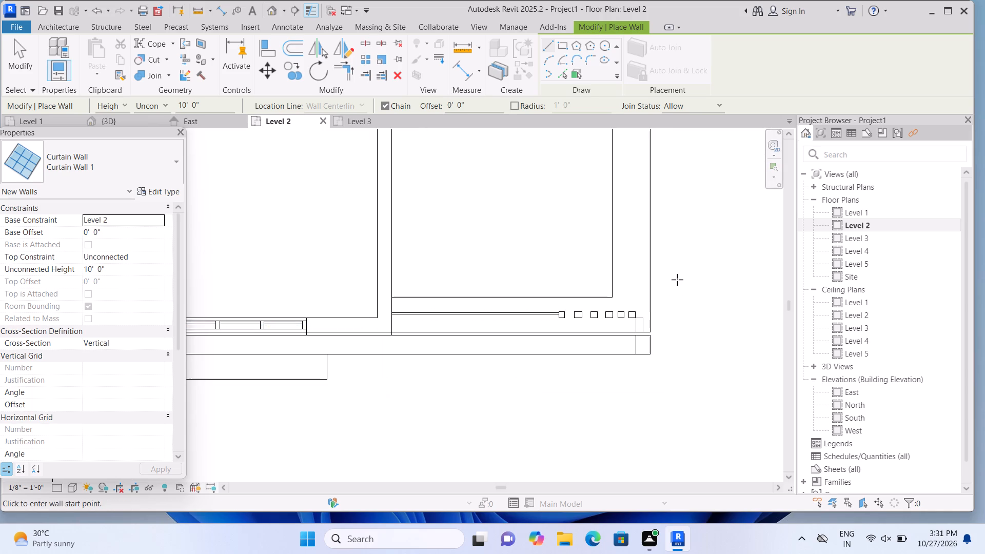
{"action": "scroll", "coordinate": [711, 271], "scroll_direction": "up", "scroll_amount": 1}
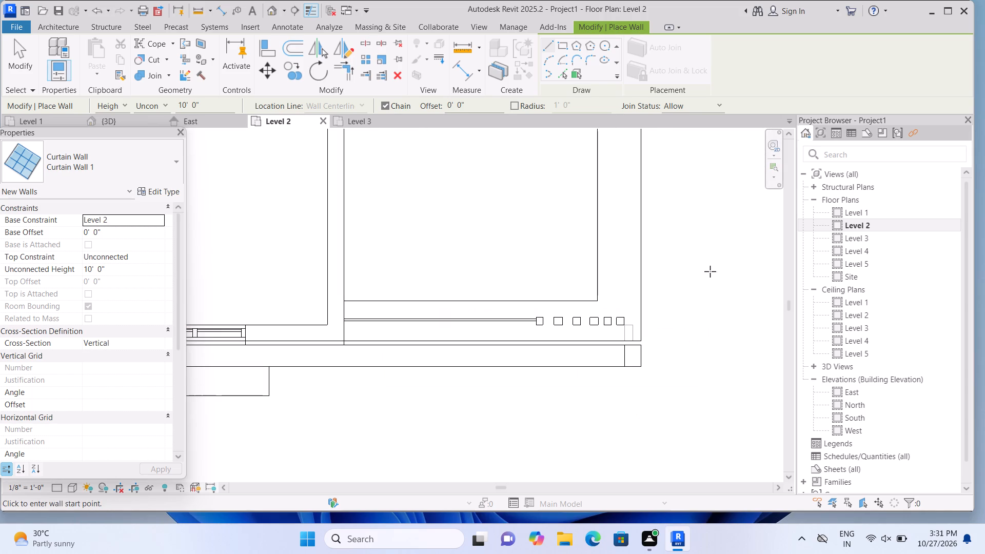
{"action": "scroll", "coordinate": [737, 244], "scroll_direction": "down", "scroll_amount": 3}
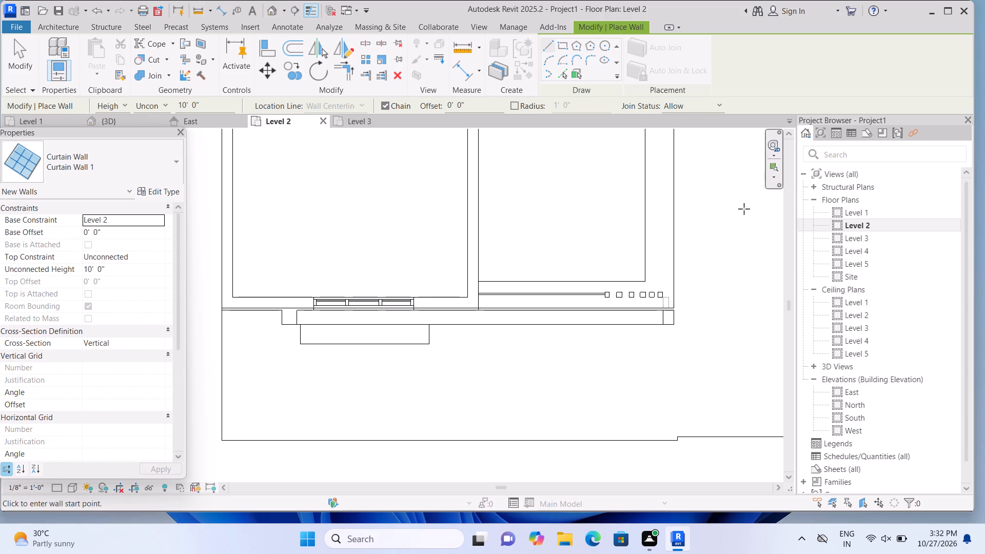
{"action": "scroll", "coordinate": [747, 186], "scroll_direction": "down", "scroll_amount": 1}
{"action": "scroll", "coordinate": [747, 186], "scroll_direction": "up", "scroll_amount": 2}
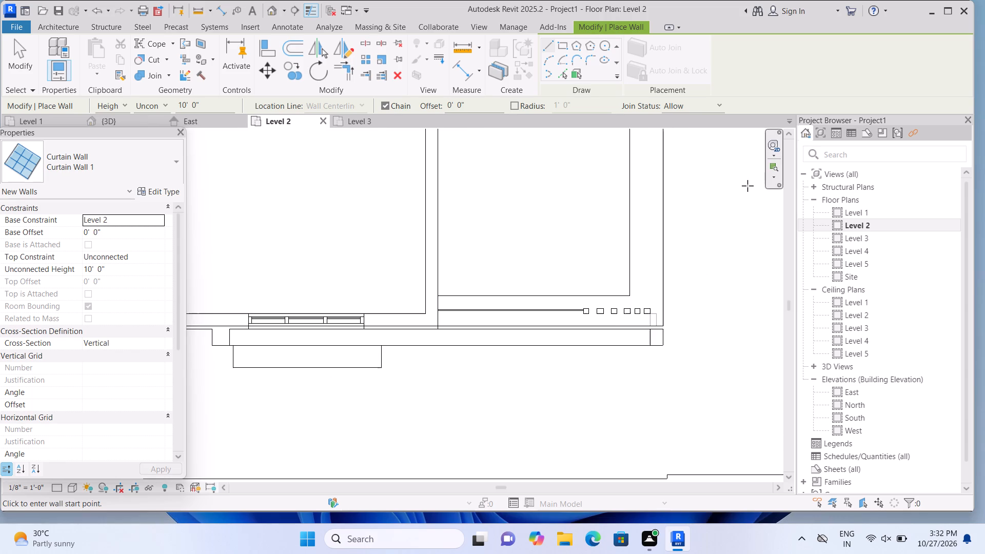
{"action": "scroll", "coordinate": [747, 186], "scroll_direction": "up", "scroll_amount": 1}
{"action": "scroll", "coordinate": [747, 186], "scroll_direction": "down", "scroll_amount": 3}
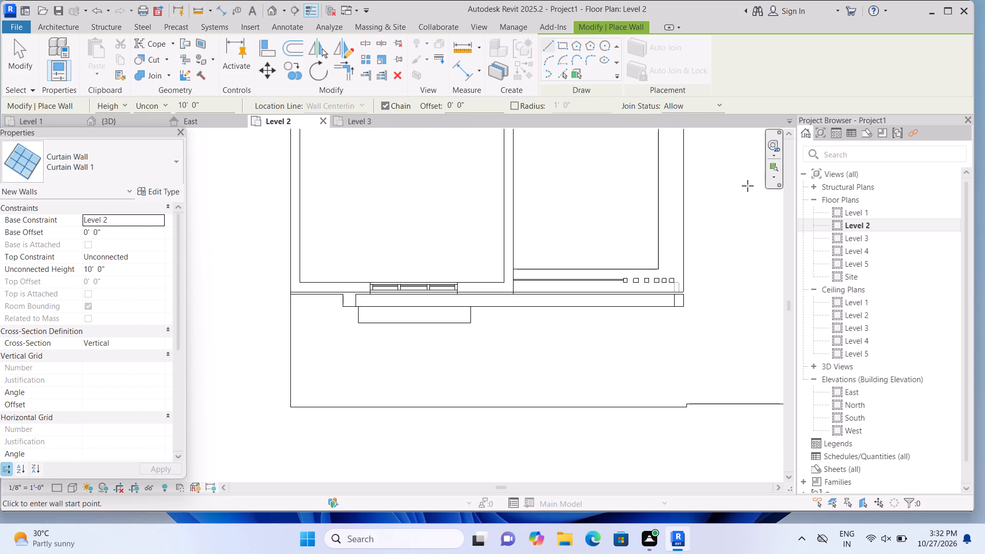
End the curtain wall placement command in the Level 2 floor plan without drawing another wall segment.
{"action": "scroll", "coordinate": [747, 186], "scroll_direction": "up", "scroll_amount": 1}
{"action": "scroll", "coordinate": [747, 186], "scroll_direction": "down", "scroll_amount": 2}
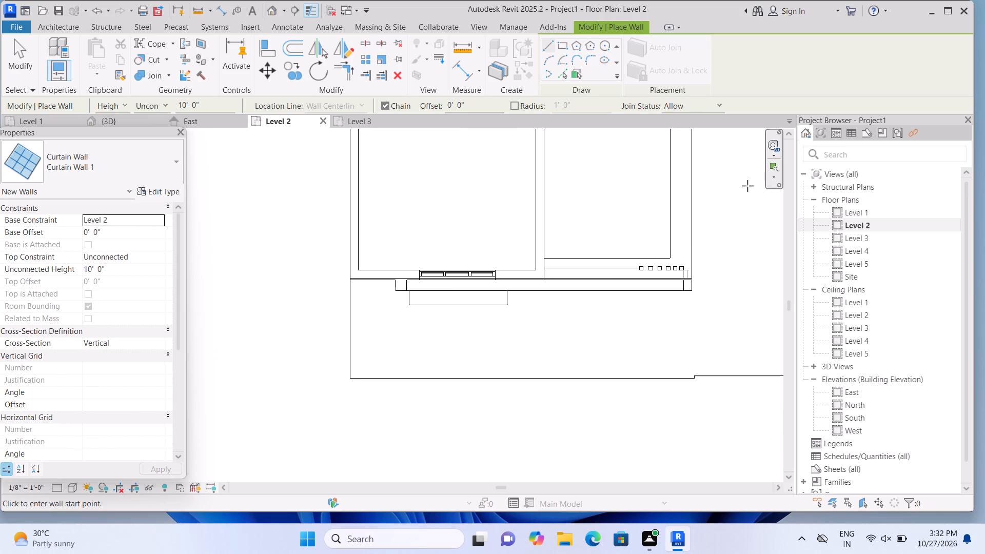
{"action": "scroll", "coordinate": [747, 186], "scroll_direction": "down", "scroll_amount": 3}
{"action": "scroll", "coordinate": [747, 186], "scroll_direction": "up", "scroll_amount": 1}
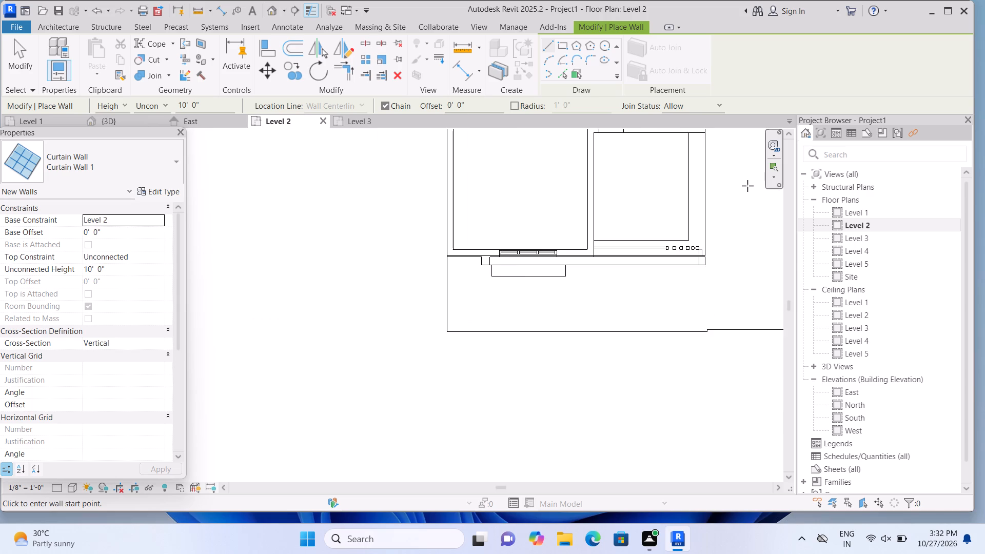
{"action": "scroll", "coordinate": [747, 186], "scroll_direction": "down", "scroll_amount": 1}
{"action": "right_click", "coordinate": [747, 186]}
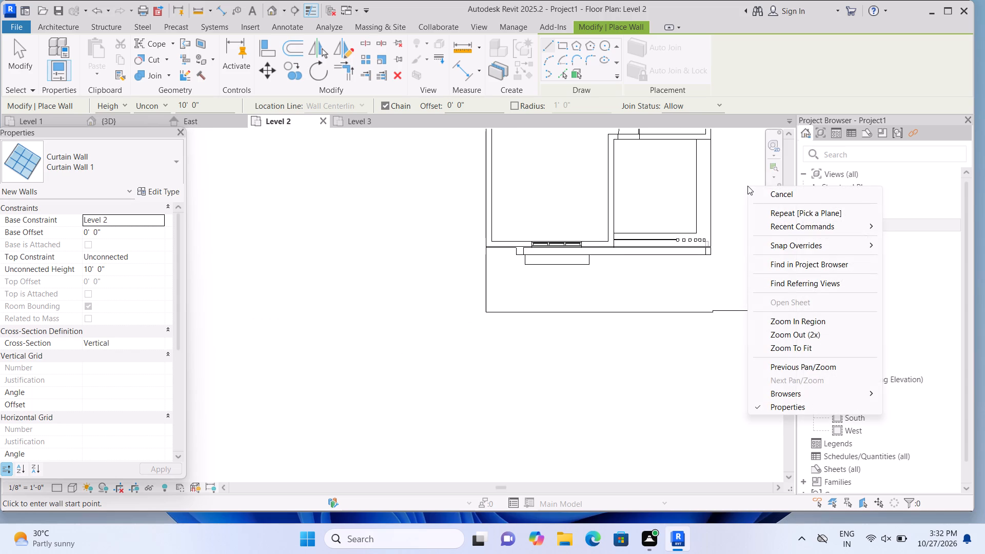
{"action": "right_click", "coordinate": [747, 186]}
{"action": "scroll", "coordinate": [747, 186], "scroll_direction": "down", "scroll_amount": 2}
{"action": "scroll", "coordinate": [708, 220], "scroll_direction": "up", "scroll_amount": 5}
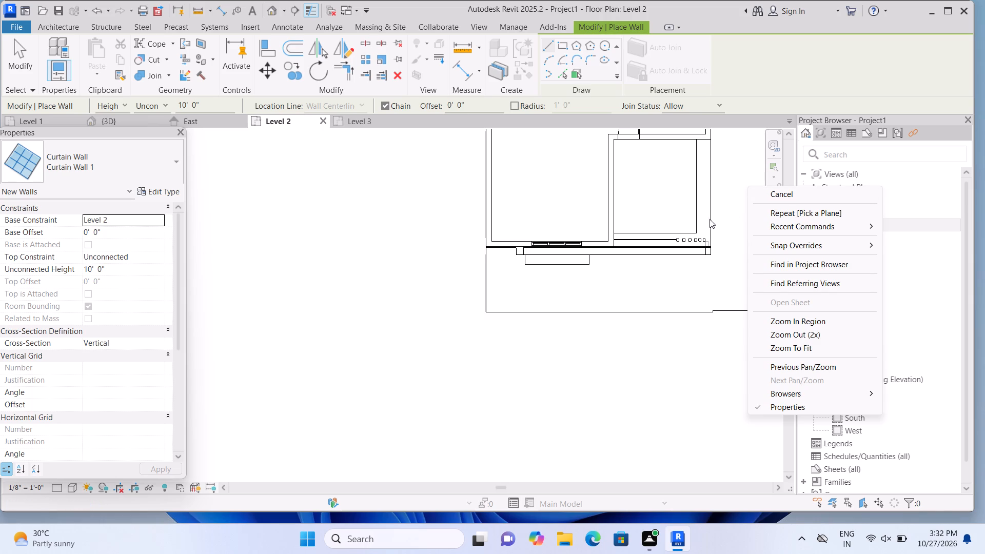
{"action": "left_click", "coordinate": [801, 196]}
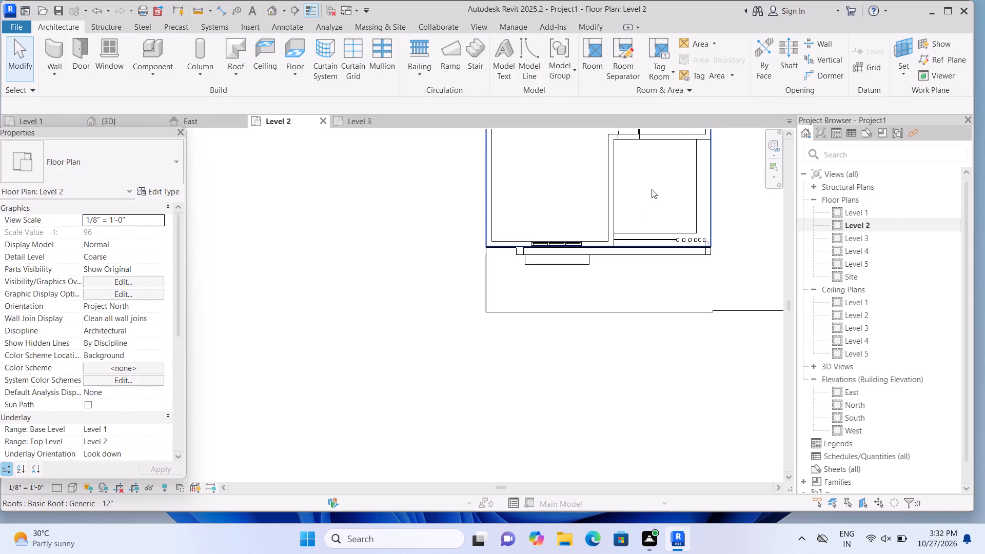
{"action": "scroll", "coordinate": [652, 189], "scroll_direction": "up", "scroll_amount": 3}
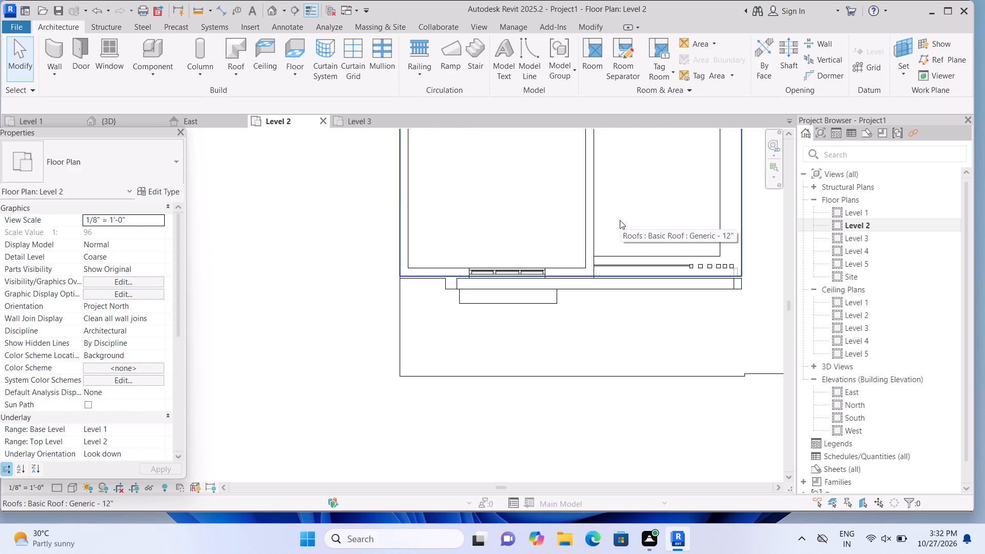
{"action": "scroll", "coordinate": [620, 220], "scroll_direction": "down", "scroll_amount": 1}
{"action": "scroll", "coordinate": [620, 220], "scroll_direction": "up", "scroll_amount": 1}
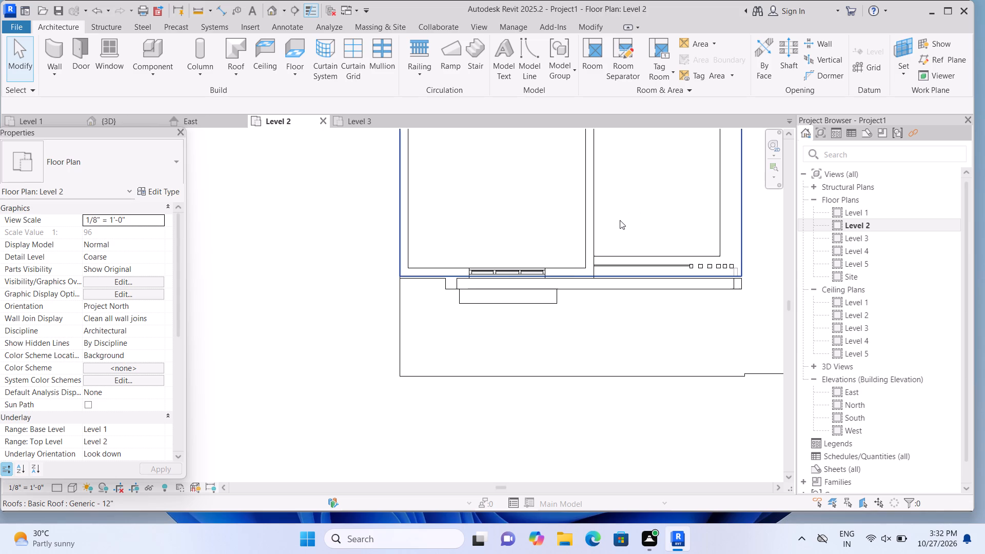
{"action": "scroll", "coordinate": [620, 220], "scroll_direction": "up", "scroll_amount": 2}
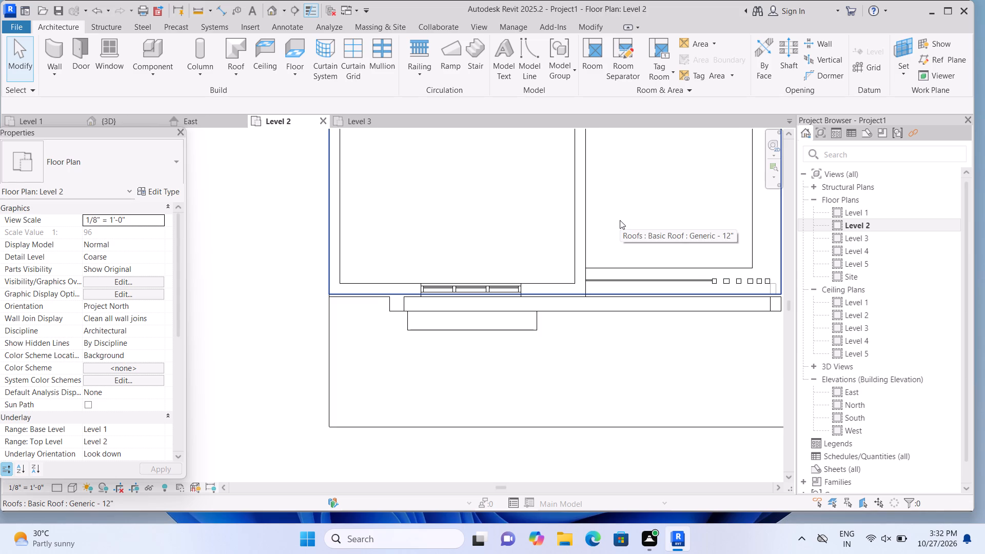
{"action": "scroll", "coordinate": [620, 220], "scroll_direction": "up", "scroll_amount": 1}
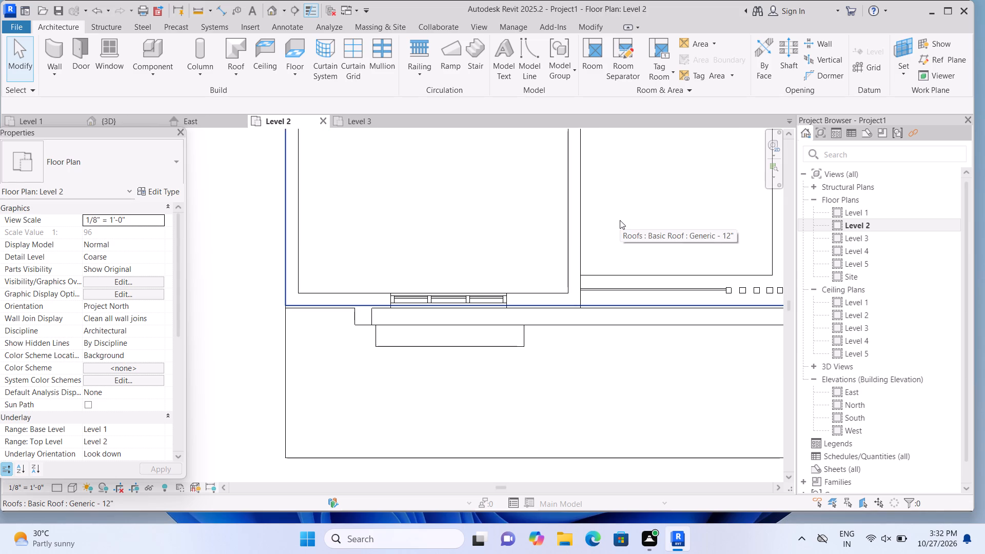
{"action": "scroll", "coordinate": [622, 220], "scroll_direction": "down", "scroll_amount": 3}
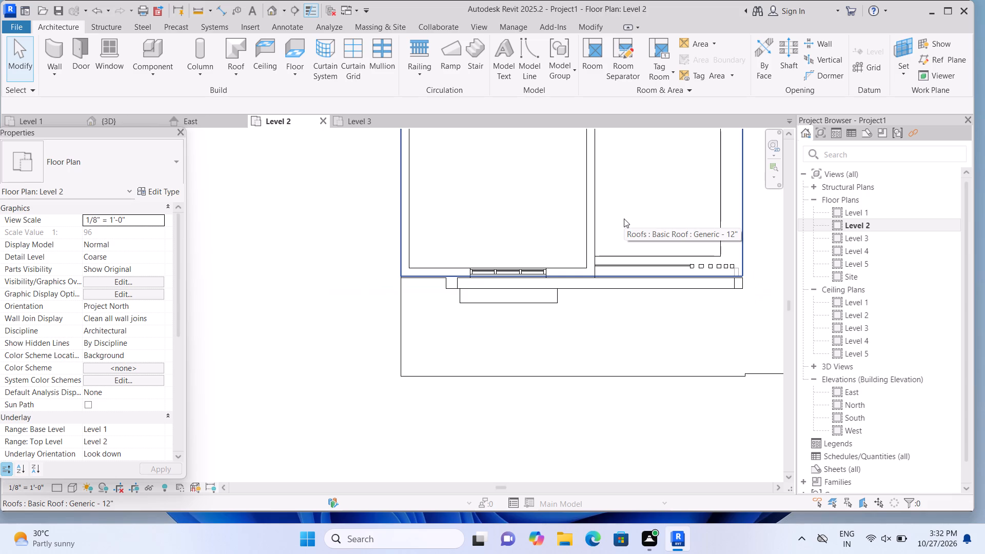
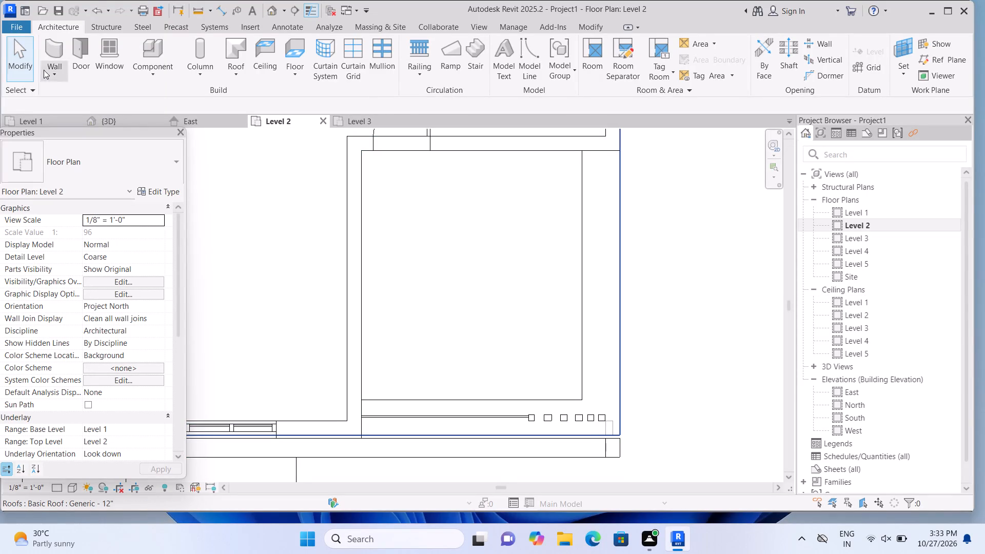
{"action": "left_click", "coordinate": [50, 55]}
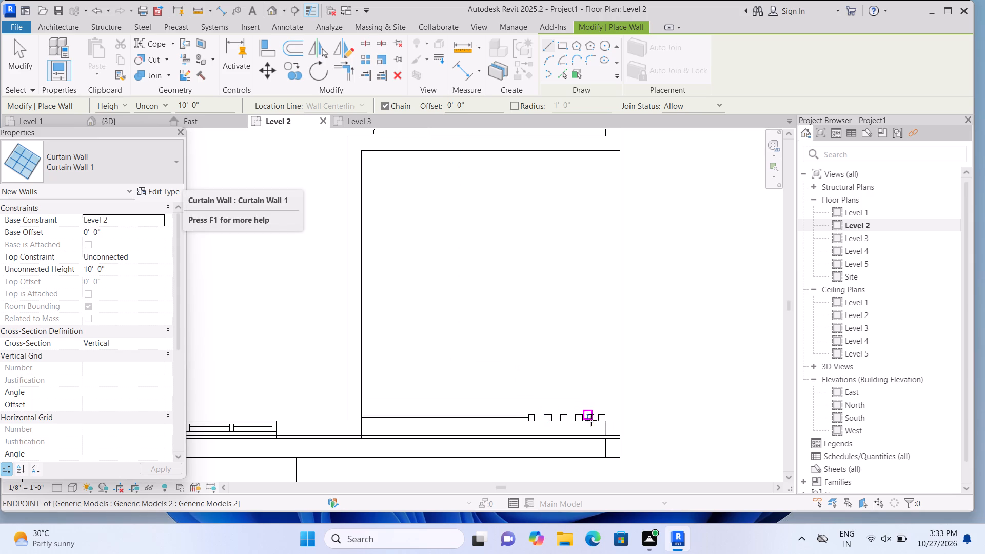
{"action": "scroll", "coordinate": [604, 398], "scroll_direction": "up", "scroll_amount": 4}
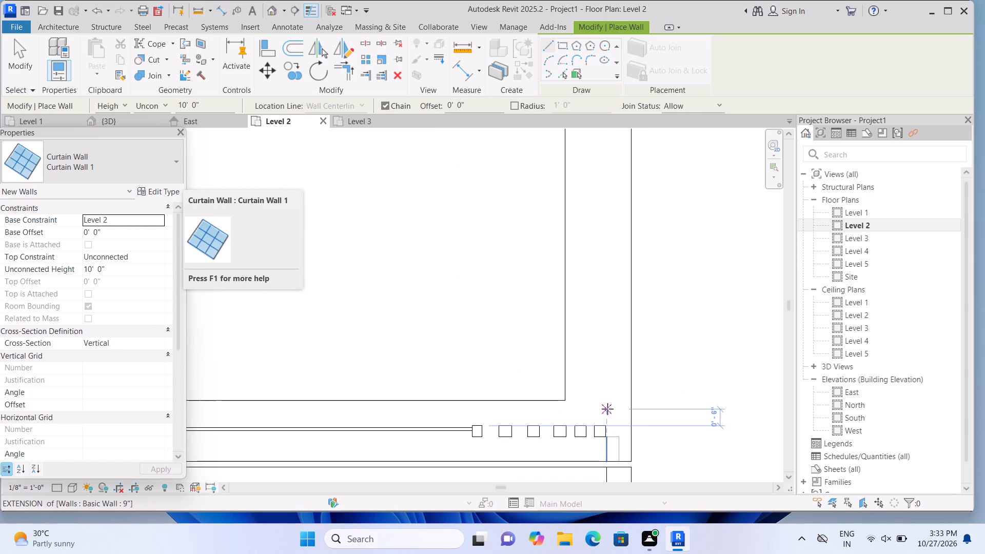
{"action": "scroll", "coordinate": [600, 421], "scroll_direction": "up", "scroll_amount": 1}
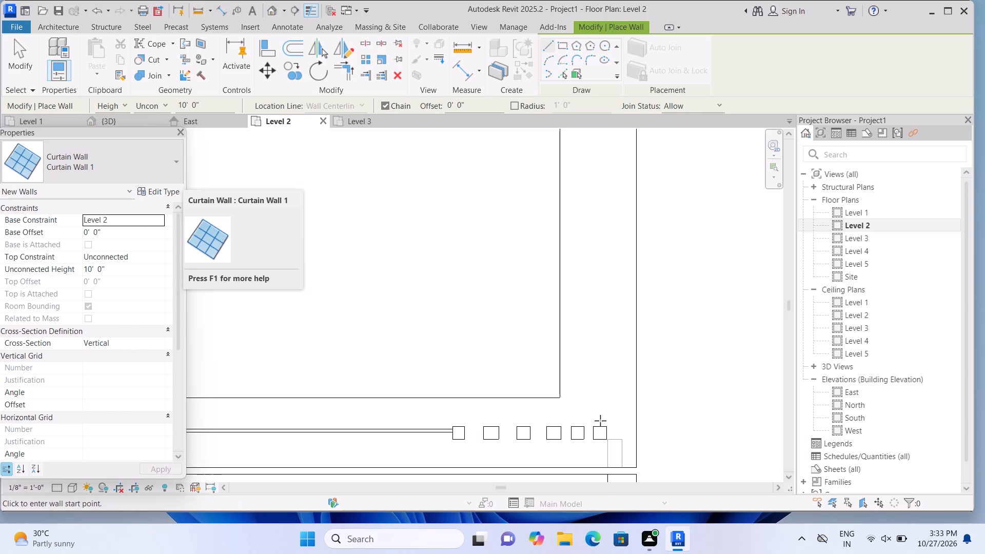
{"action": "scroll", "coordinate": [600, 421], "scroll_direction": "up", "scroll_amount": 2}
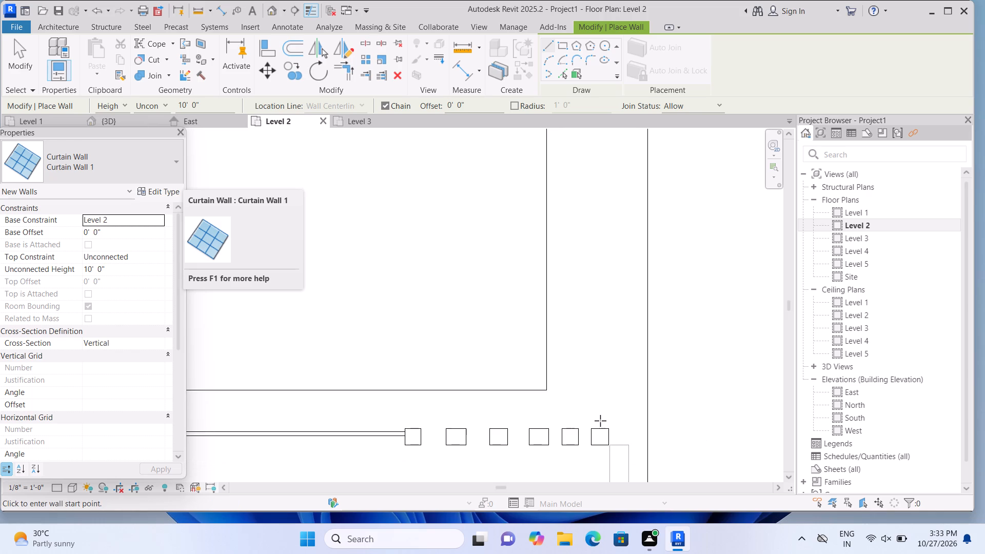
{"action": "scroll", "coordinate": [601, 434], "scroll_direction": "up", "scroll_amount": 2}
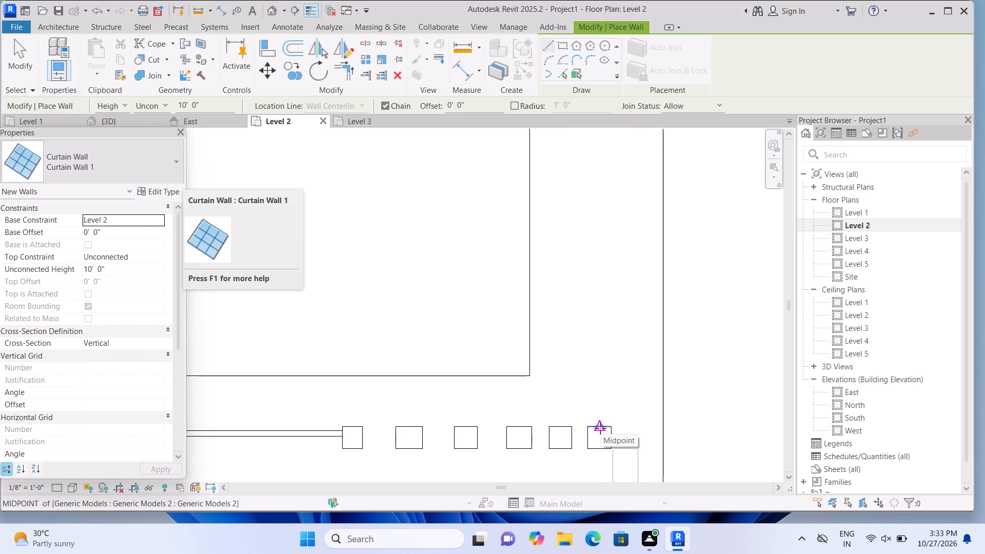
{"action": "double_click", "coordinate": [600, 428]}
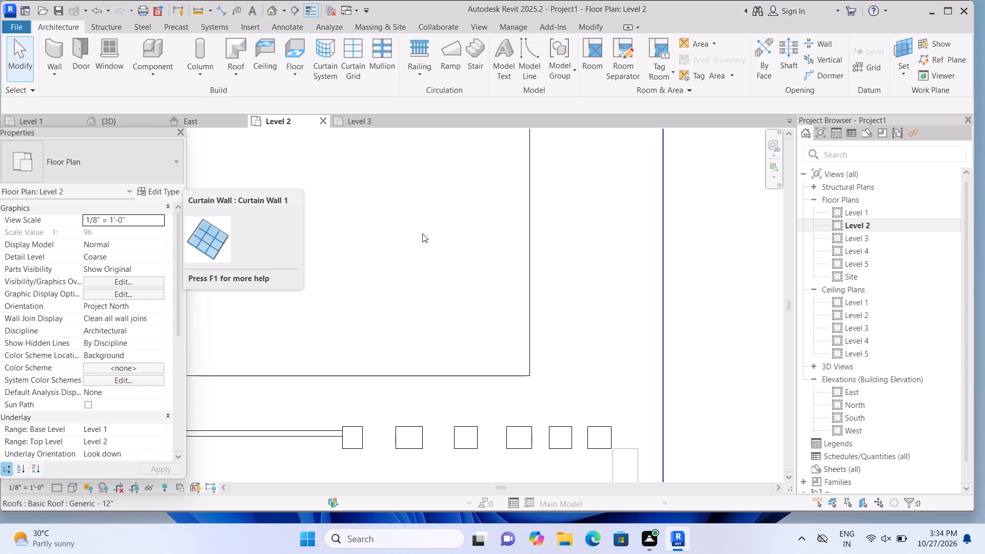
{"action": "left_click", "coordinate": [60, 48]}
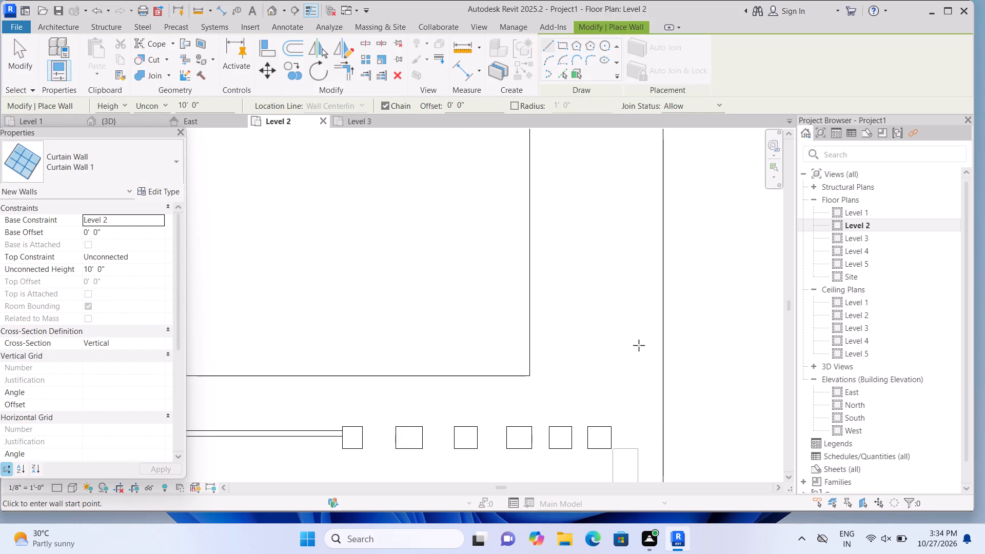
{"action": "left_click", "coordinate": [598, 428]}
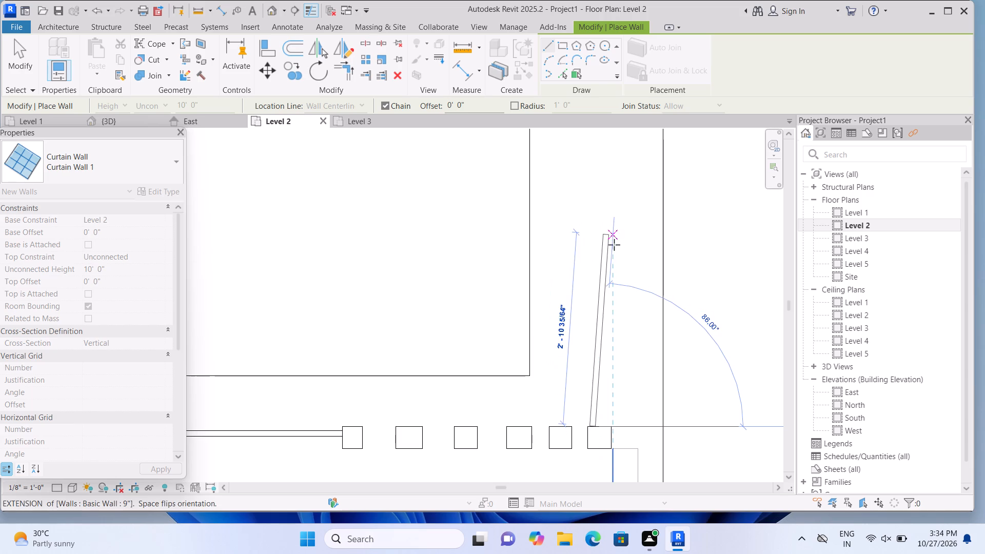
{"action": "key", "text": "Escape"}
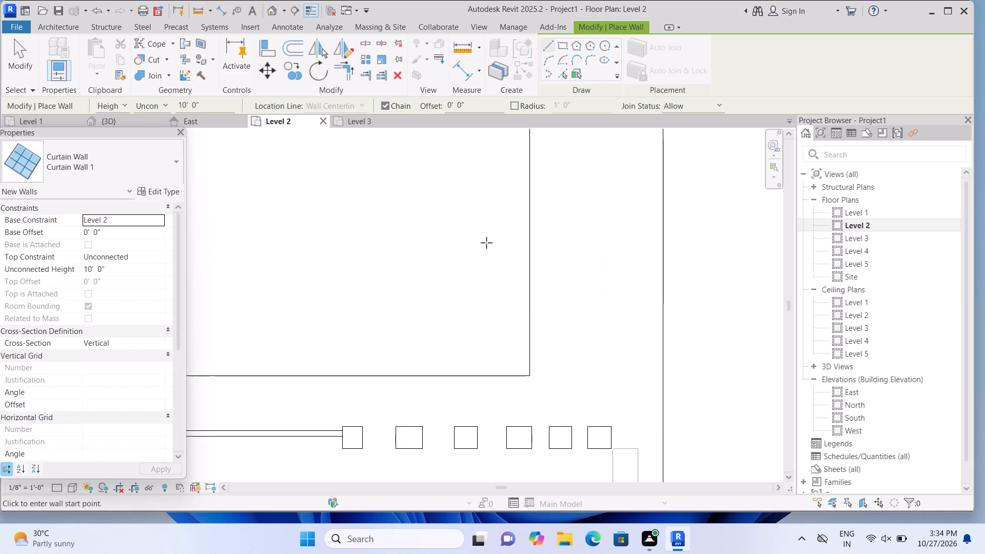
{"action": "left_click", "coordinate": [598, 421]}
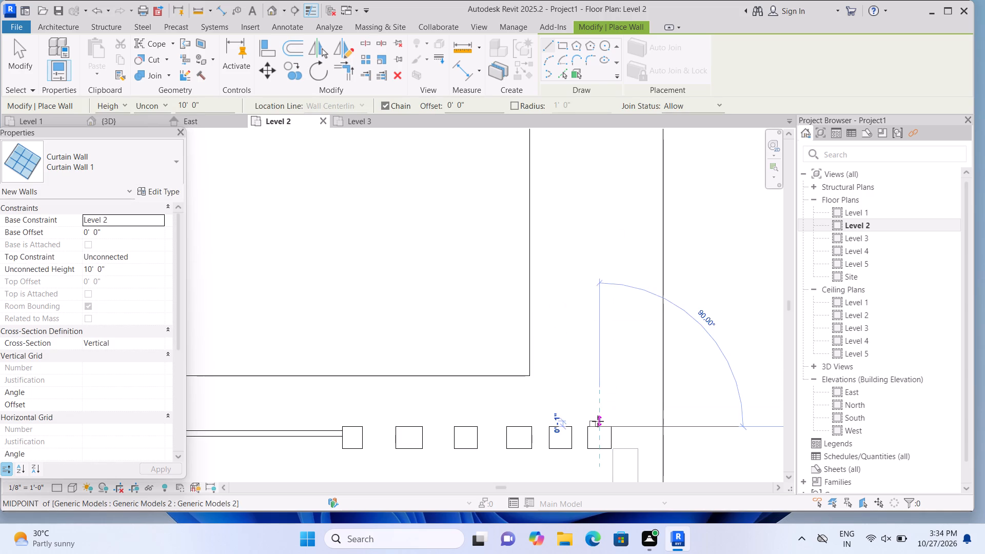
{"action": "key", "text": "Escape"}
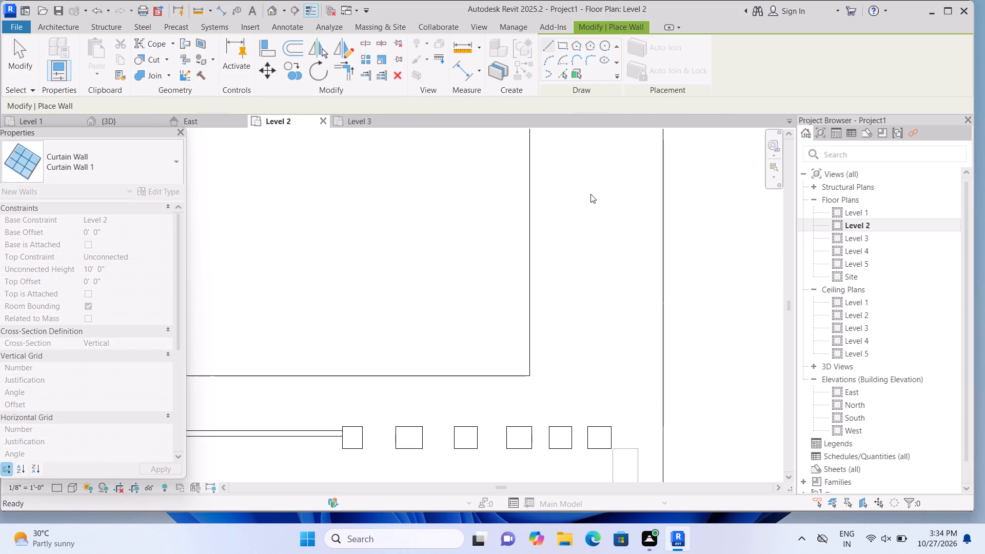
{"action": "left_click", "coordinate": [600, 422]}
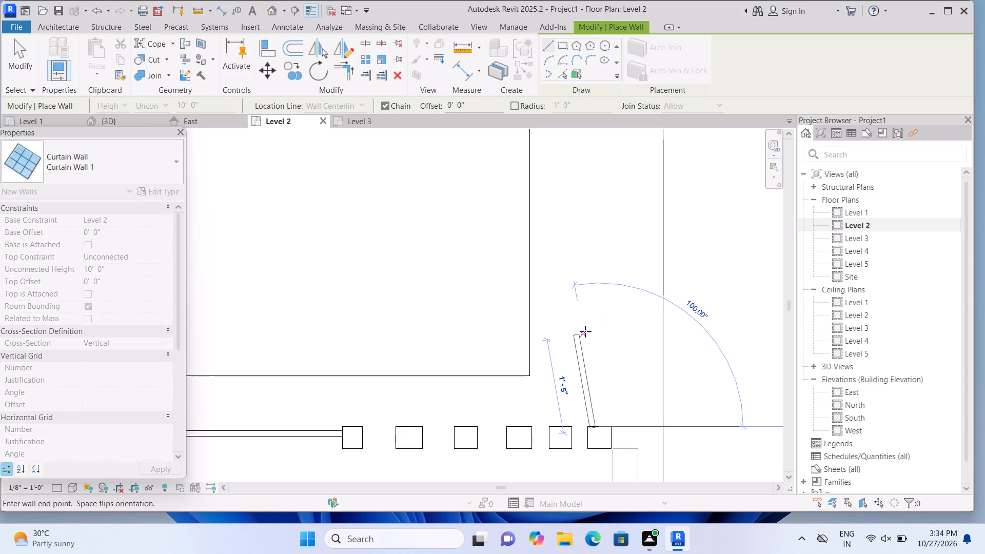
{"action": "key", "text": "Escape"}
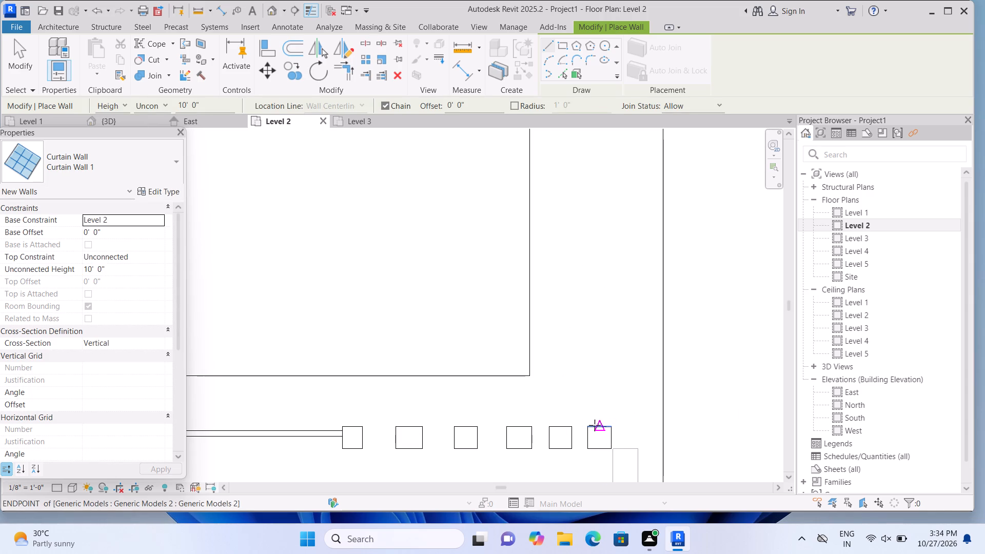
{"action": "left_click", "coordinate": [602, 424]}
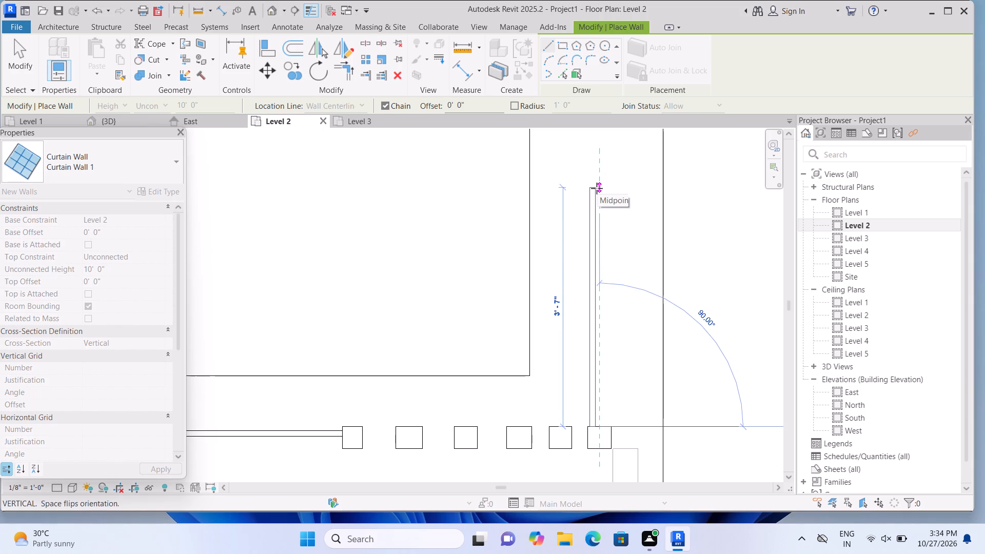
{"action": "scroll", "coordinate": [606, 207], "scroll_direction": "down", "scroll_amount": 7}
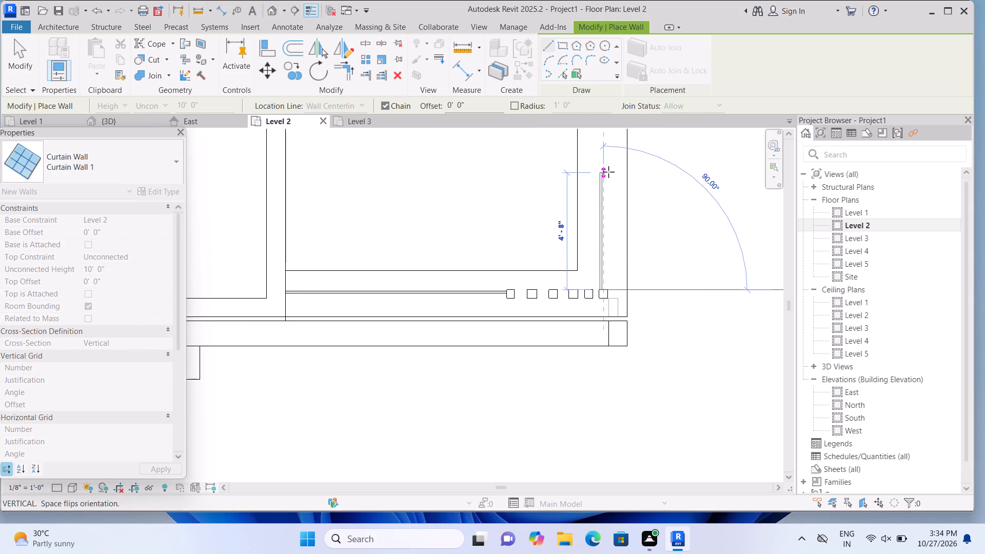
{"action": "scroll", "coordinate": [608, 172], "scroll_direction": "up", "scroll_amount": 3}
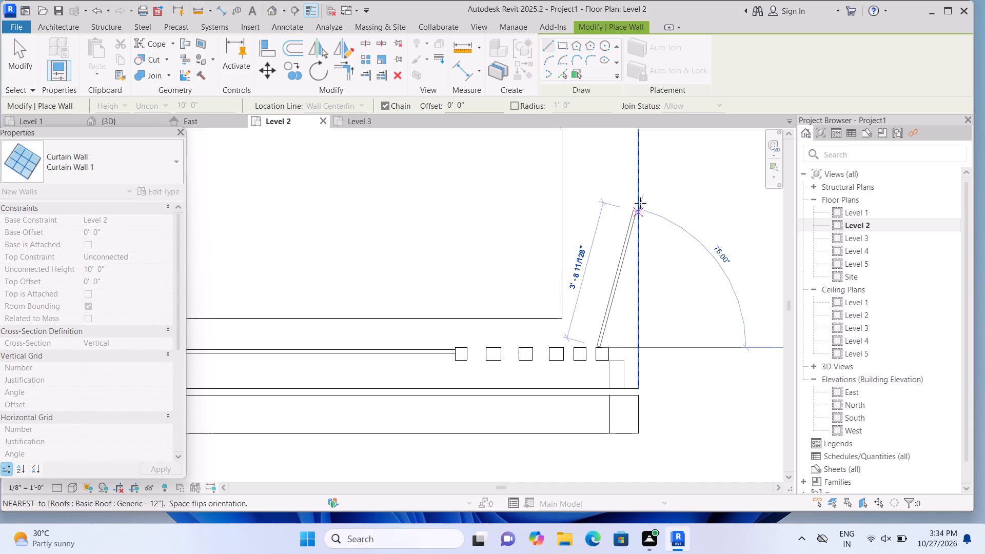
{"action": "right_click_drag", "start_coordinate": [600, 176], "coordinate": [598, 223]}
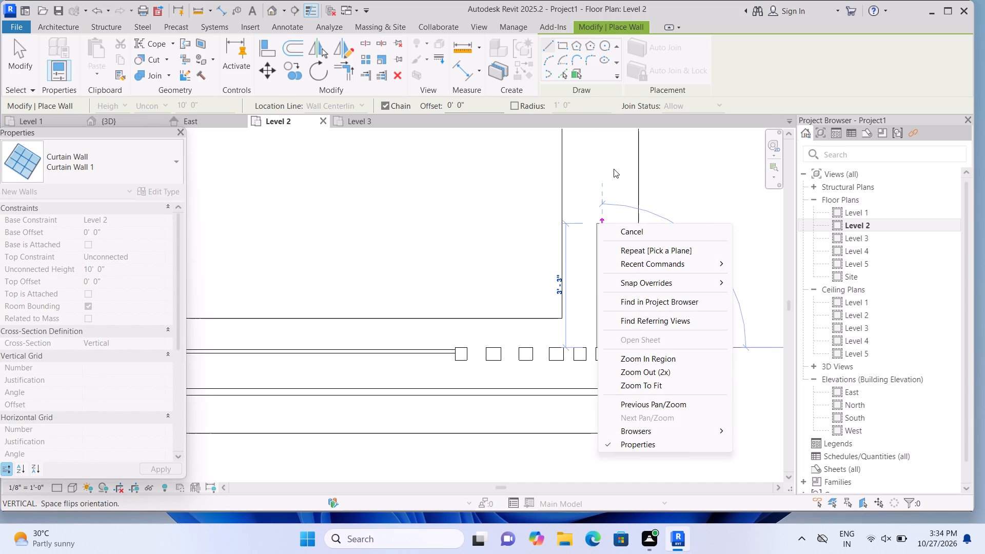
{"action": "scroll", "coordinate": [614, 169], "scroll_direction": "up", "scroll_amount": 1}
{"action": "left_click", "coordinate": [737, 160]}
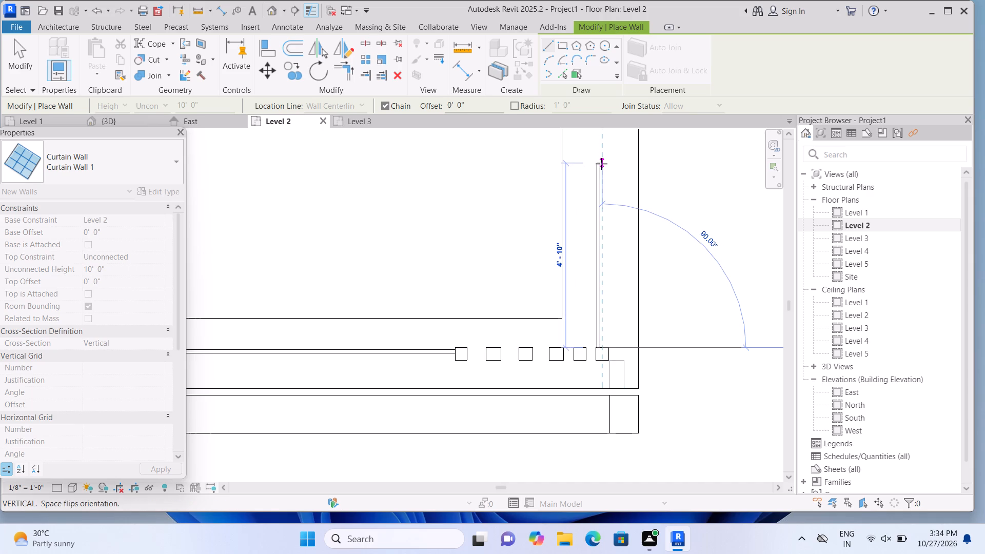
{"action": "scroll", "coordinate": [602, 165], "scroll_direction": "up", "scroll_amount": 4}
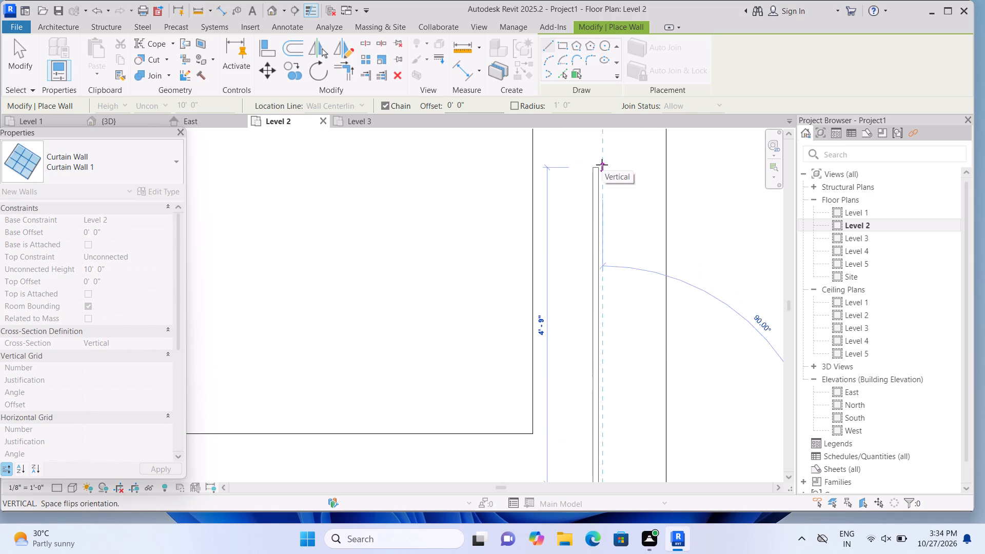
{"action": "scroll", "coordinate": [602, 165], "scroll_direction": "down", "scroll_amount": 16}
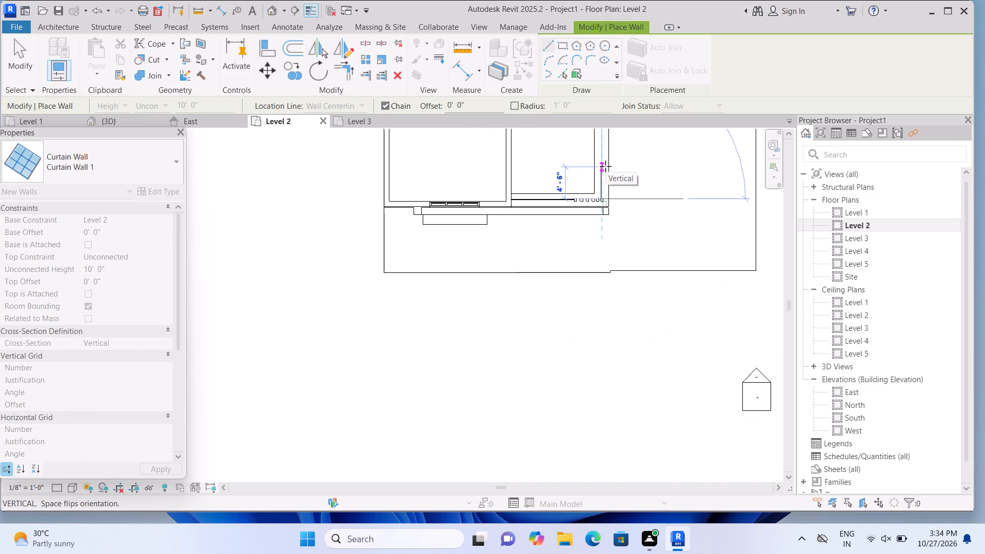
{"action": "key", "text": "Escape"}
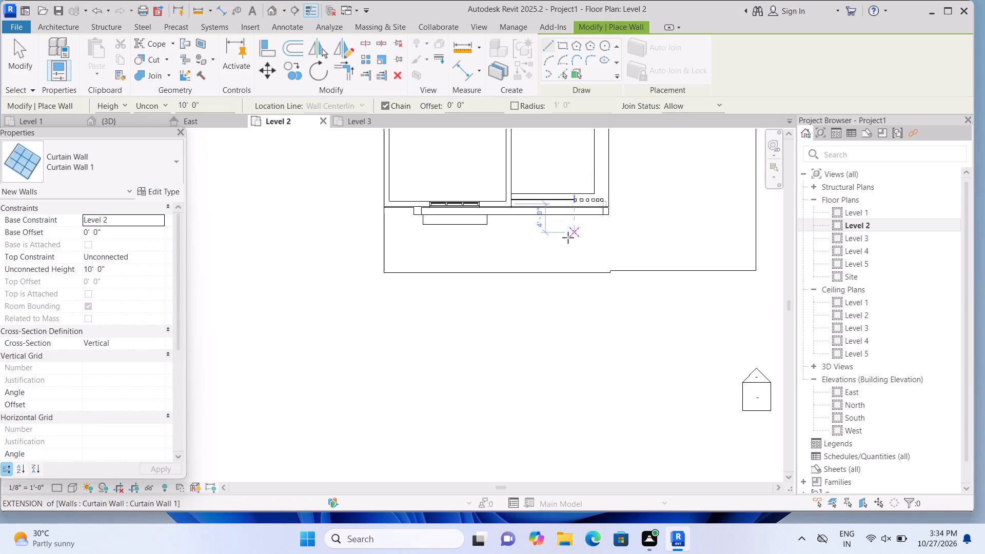
Examine the Level 2 balcony's open side between the last square post and the wall containing the door.
{"action": "scroll", "coordinate": [564, 188], "scroll_direction": "up", "scroll_amount": 6}
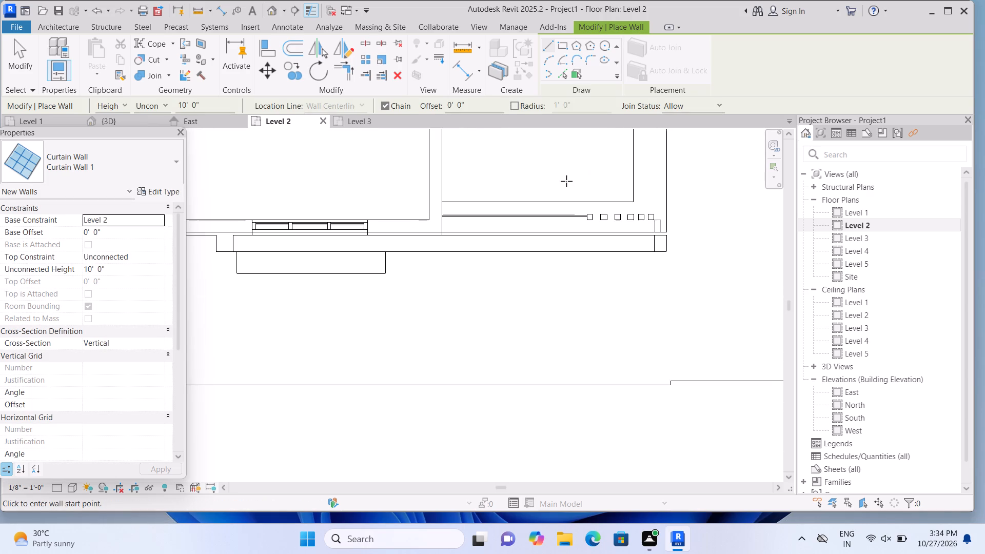
{"action": "scroll", "coordinate": [566, 181], "scroll_direction": "up", "scroll_amount": 2}
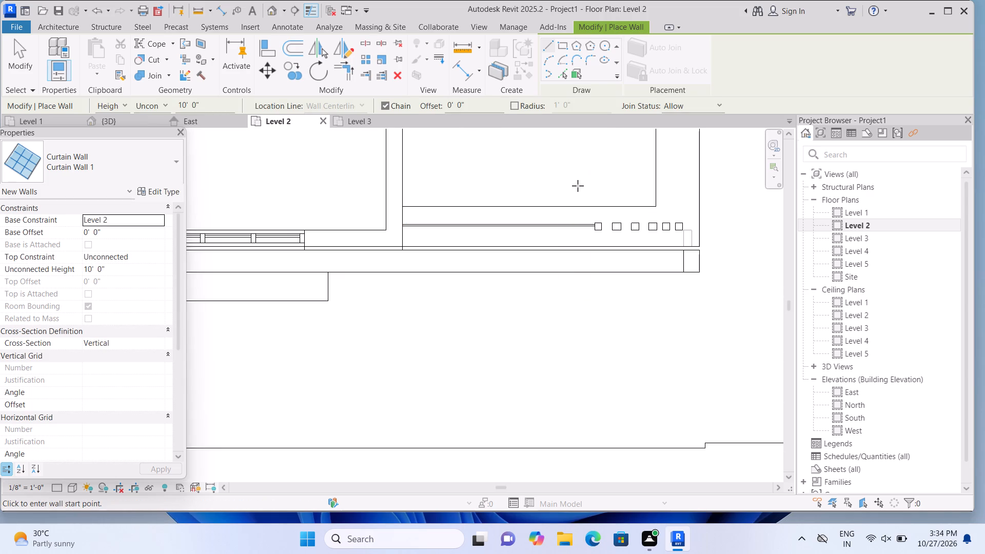
{"action": "scroll", "coordinate": [578, 186], "scroll_direction": "down", "scroll_amount": 7}
{"action": "scroll", "coordinate": [577, 186], "scroll_direction": "up", "scroll_amount": 1}
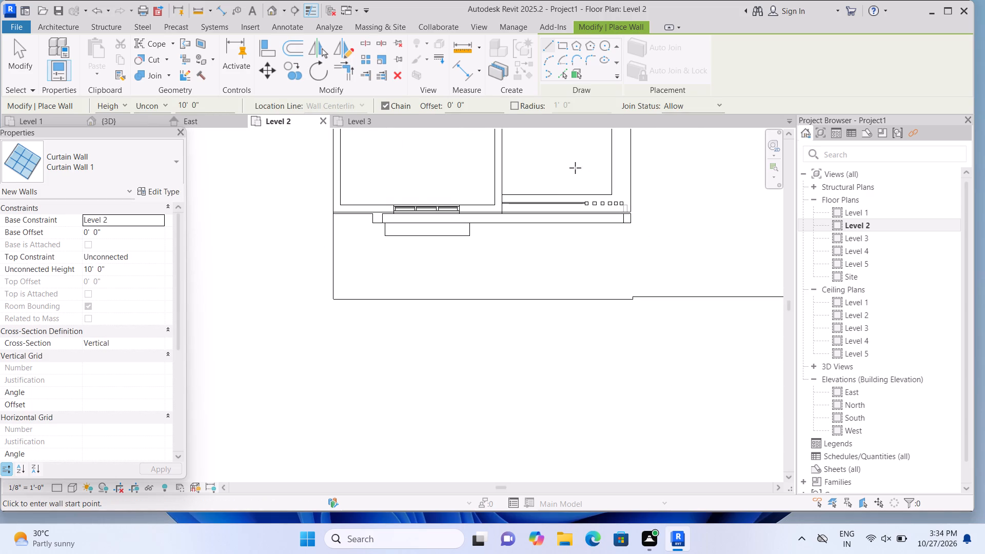
{"action": "scroll", "coordinate": [577, 147], "scroll_direction": "up", "scroll_amount": 1}
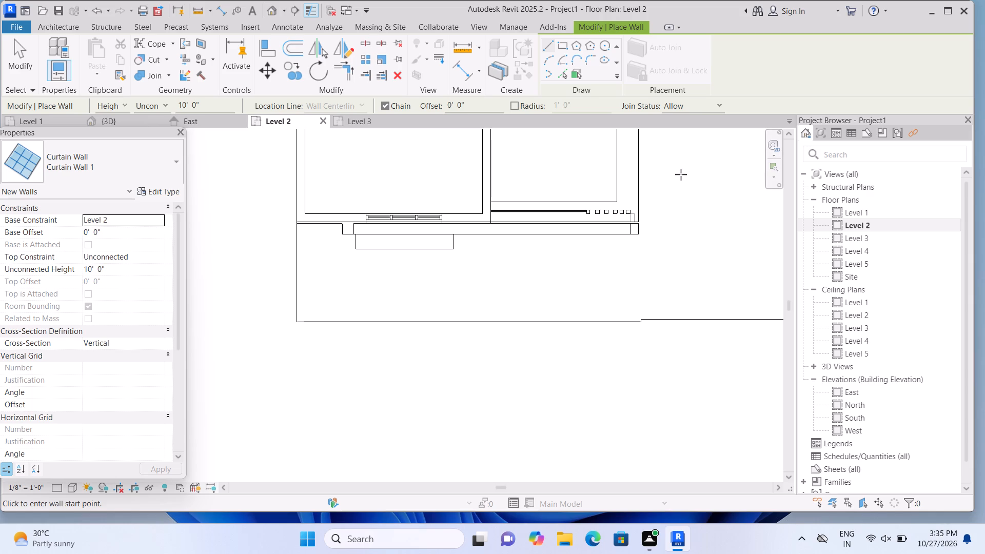
{"action": "scroll", "coordinate": [671, 224], "scroll_direction": "up", "scroll_amount": 3}
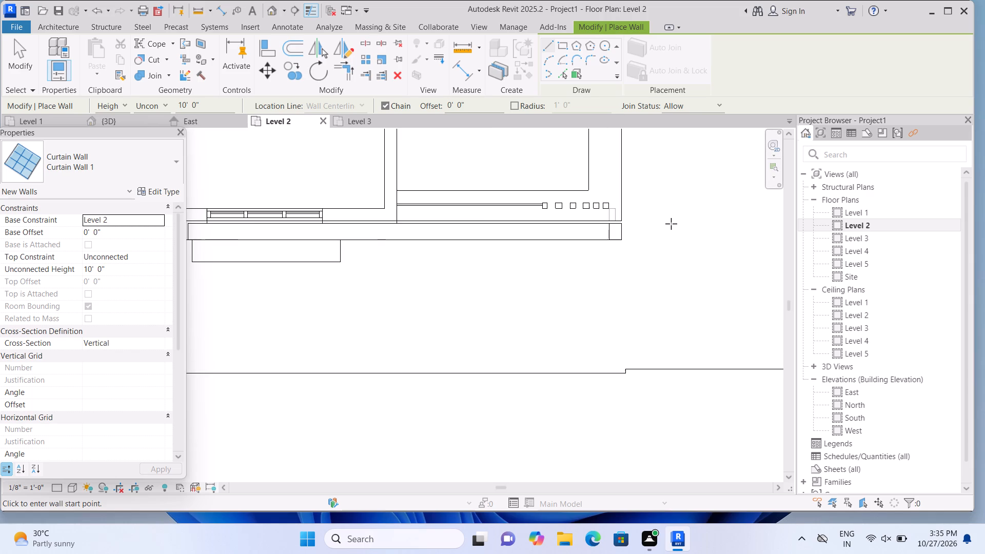
{"action": "scroll", "coordinate": [671, 224], "scroll_direction": "up", "scroll_amount": 5}
{"action": "scroll", "coordinate": [671, 219], "scroll_direction": "down", "scroll_amount": 11}
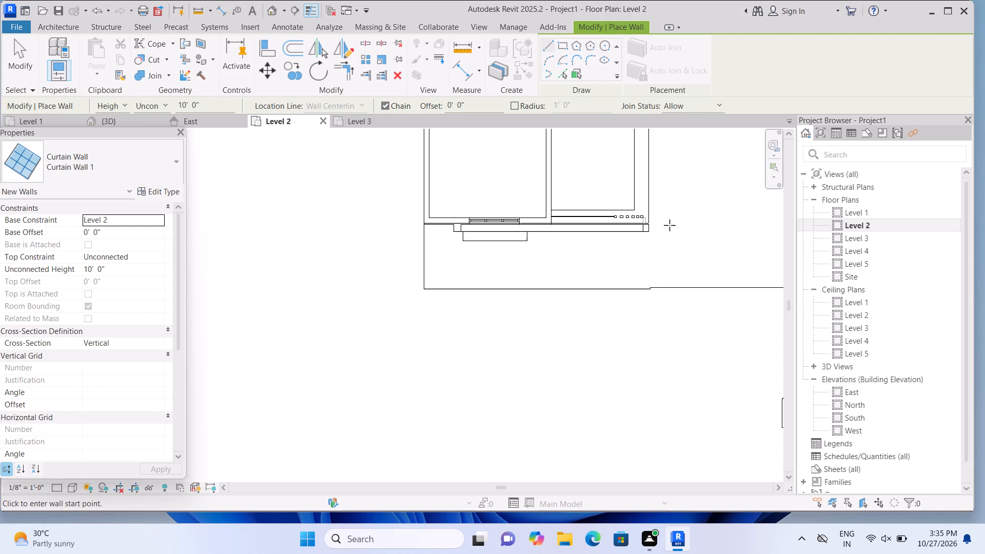
{"action": "scroll", "coordinate": [669, 225], "scroll_direction": "down", "scroll_amount": 5}
{"action": "scroll", "coordinate": [668, 210], "scroll_direction": "up", "scroll_amount": 4}
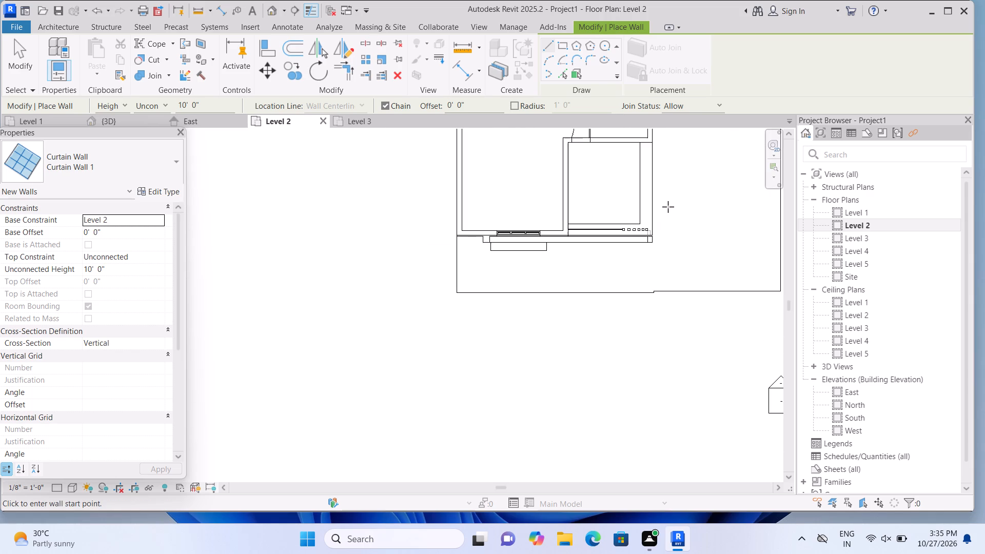
{"action": "scroll", "coordinate": [671, 206], "scroll_direction": "up", "scroll_amount": 2}
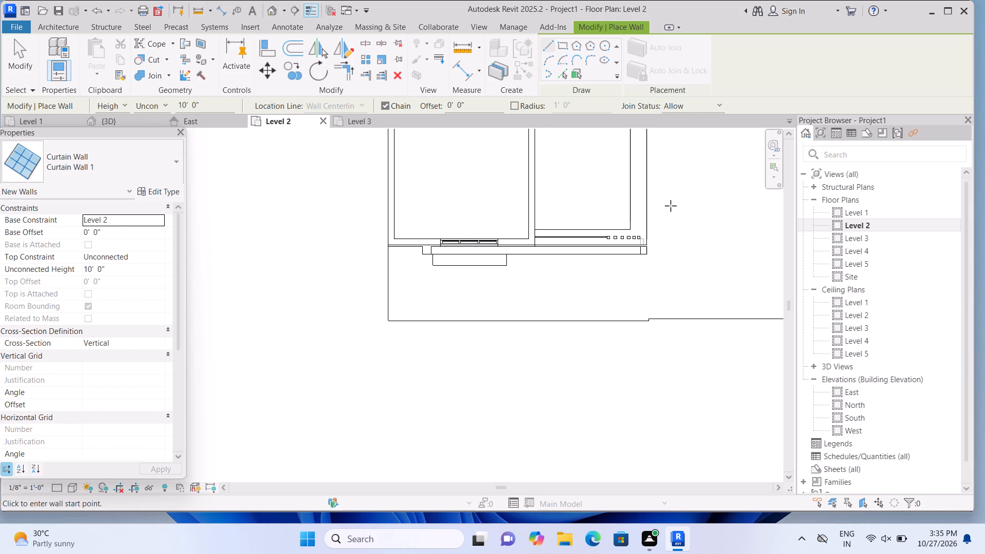
{"action": "middle_click_drag", "start_coordinate": [669, 208], "coordinate": [663, 238]}
{"action": "scroll", "coordinate": [663, 238], "scroll_direction": "up", "scroll_amount": 1}
{"action": "middle_click", "coordinate": [663, 238]}
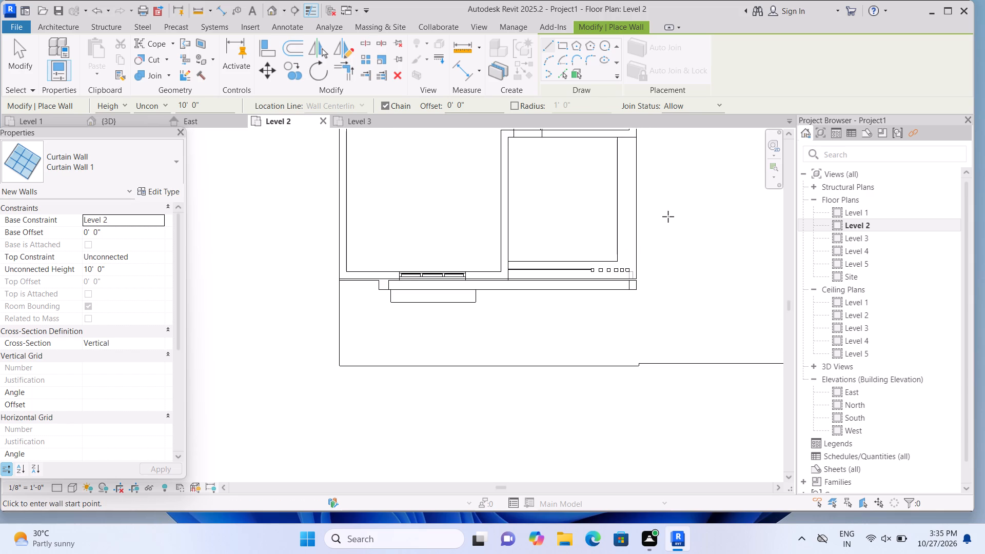
{"action": "scroll", "coordinate": [669, 247], "scroll_direction": "up", "scroll_amount": 2}
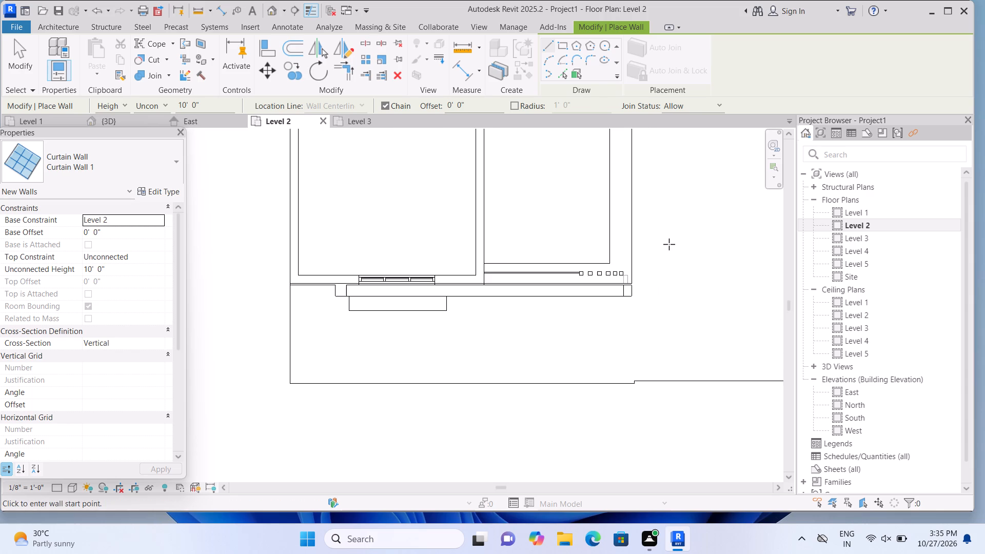
{"action": "scroll", "coordinate": [669, 244], "scroll_direction": "up", "scroll_amount": 2}
{"action": "scroll", "coordinate": [666, 242], "scroll_direction": "down", "scroll_amount": 4}
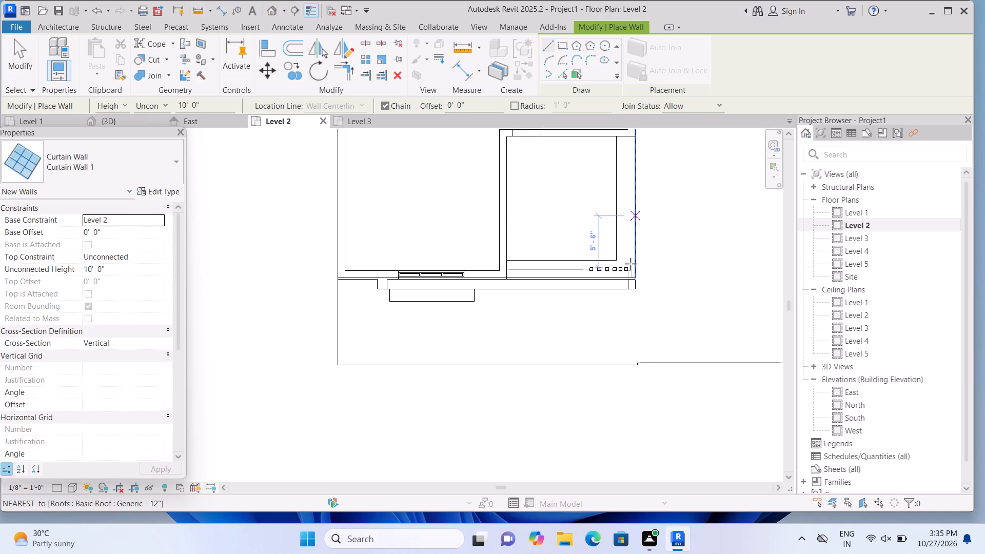
{"action": "scroll", "coordinate": [575, 235], "scroll_direction": "up", "scroll_amount": 2}
{"action": "middle_click", "coordinate": [575, 235]}
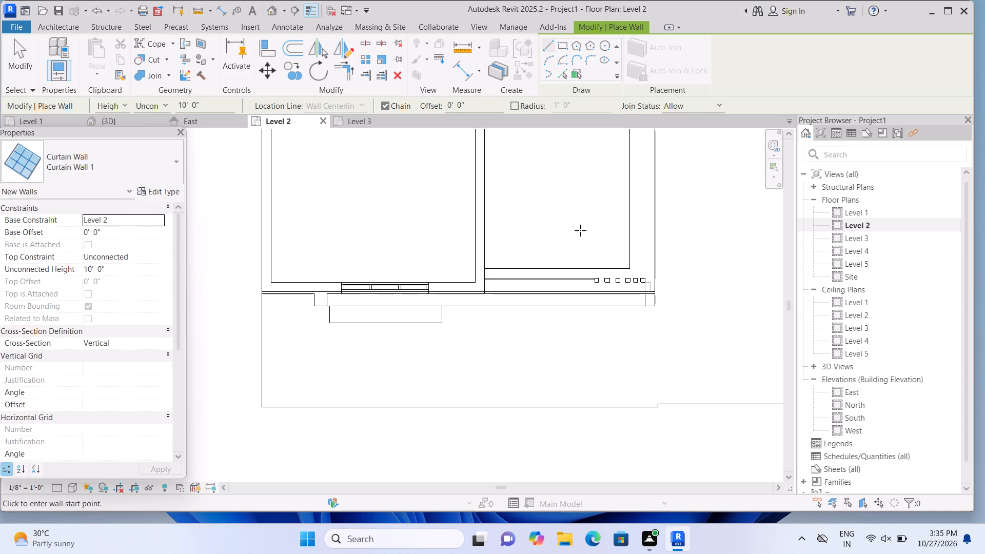
{"action": "scroll", "coordinate": [580, 230], "scroll_direction": "down", "scroll_amount": 3}
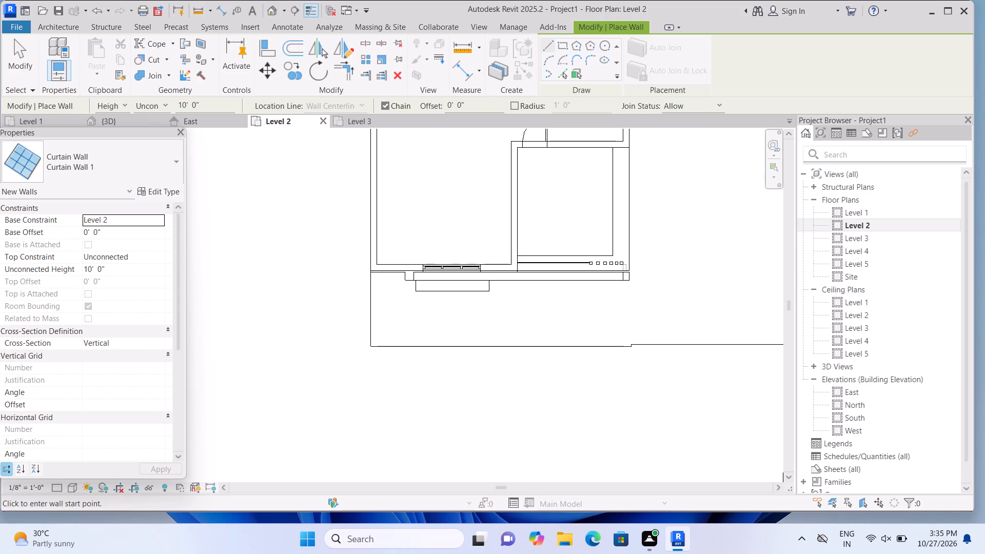
{"action": "middle_click_drag", "start_coordinate": [713, 208], "coordinate": [644, 305]}
{"action": "scroll", "coordinate": [626, 313], "scroll_direction": "up", "scroll_amount": 1}
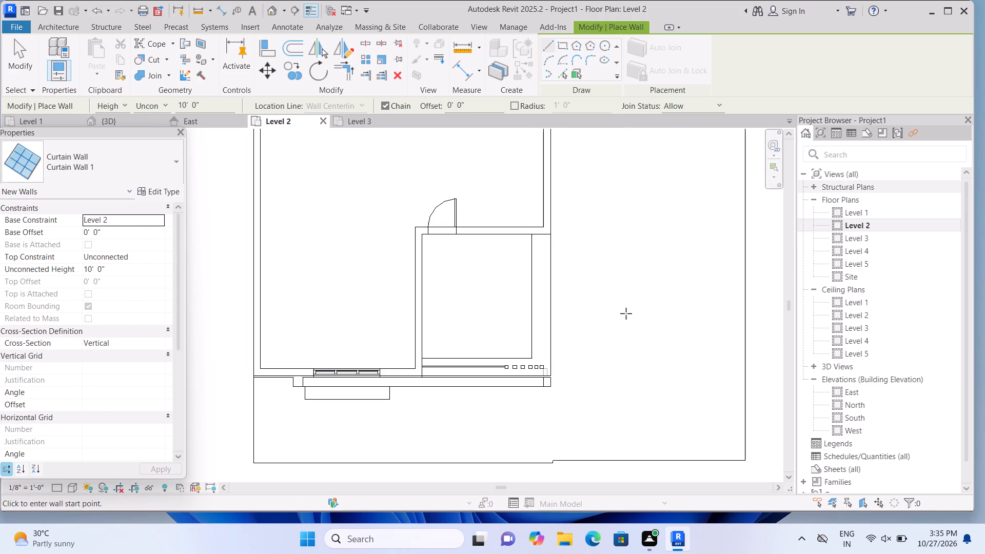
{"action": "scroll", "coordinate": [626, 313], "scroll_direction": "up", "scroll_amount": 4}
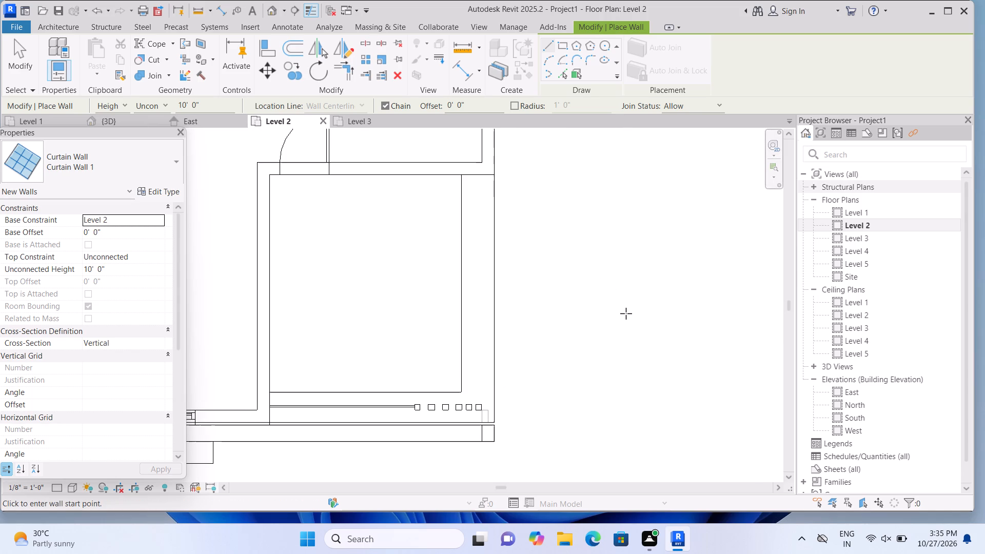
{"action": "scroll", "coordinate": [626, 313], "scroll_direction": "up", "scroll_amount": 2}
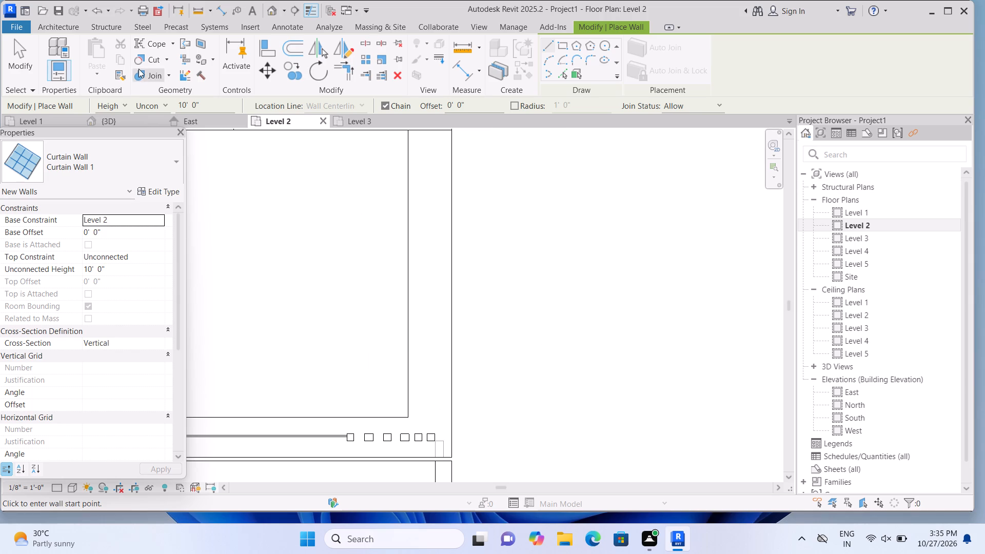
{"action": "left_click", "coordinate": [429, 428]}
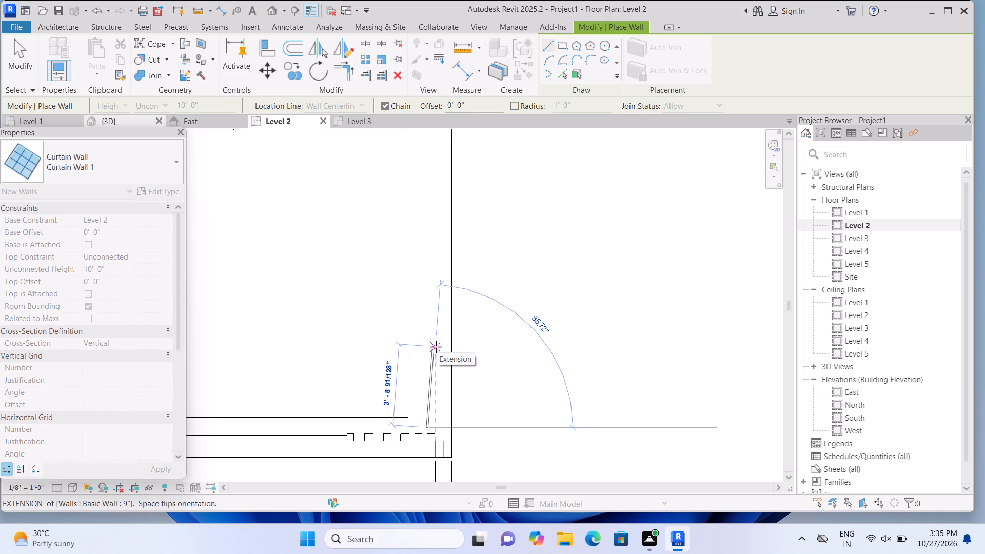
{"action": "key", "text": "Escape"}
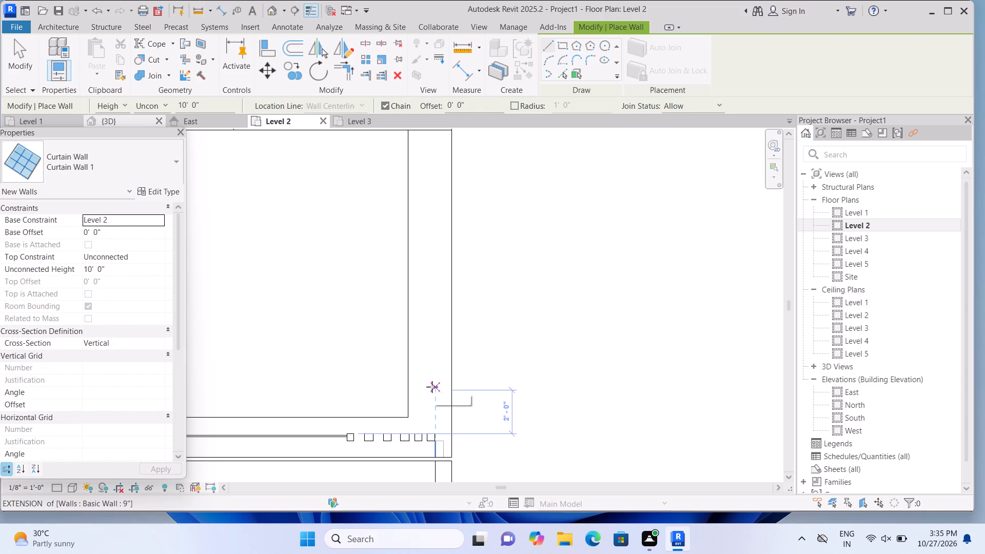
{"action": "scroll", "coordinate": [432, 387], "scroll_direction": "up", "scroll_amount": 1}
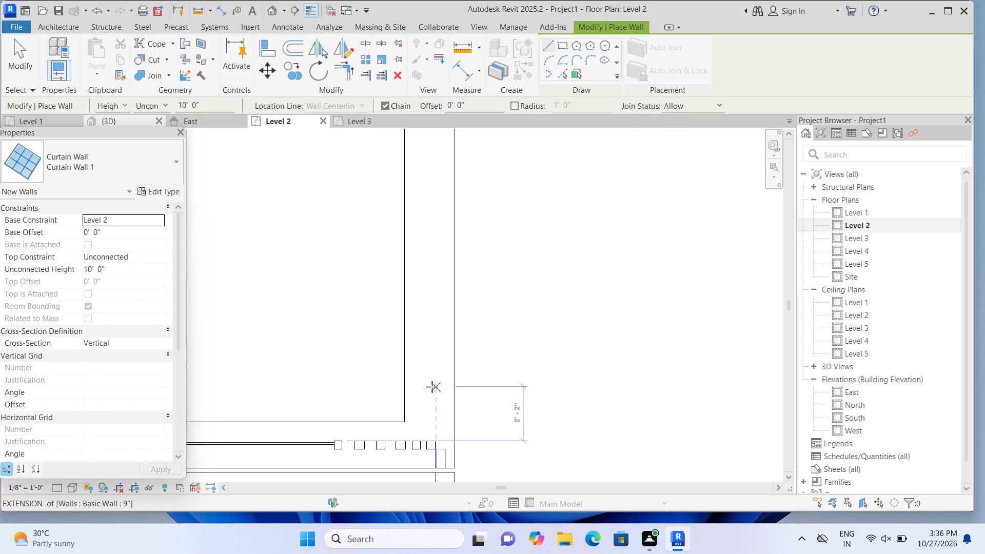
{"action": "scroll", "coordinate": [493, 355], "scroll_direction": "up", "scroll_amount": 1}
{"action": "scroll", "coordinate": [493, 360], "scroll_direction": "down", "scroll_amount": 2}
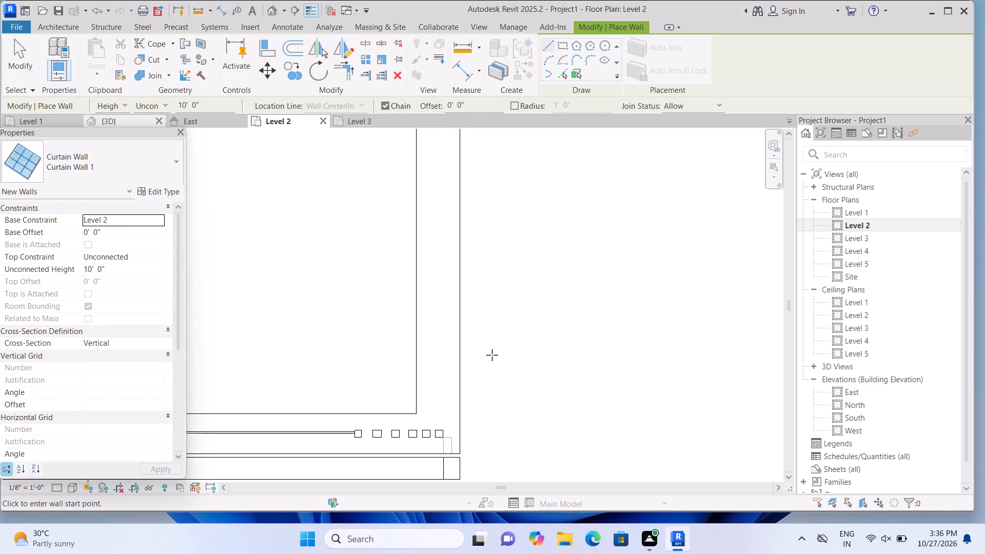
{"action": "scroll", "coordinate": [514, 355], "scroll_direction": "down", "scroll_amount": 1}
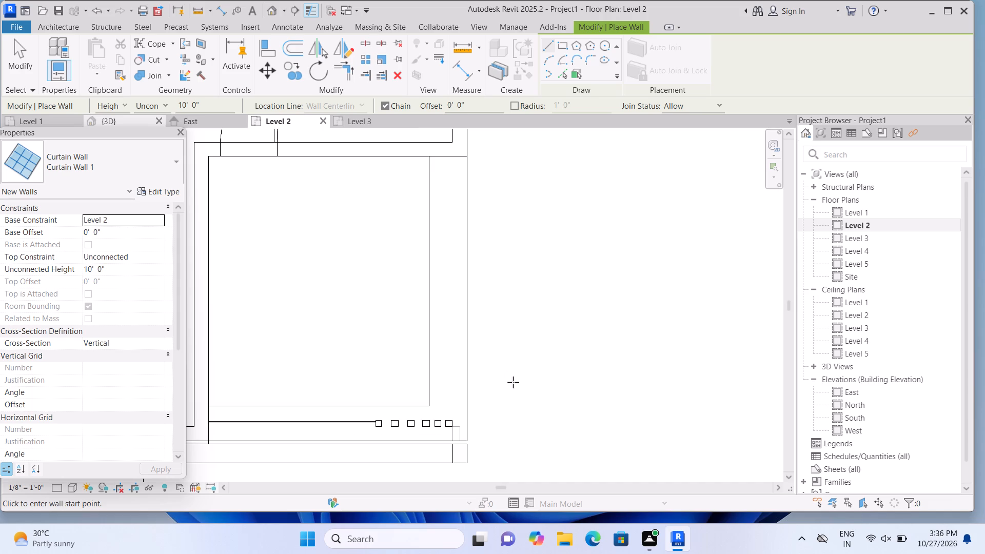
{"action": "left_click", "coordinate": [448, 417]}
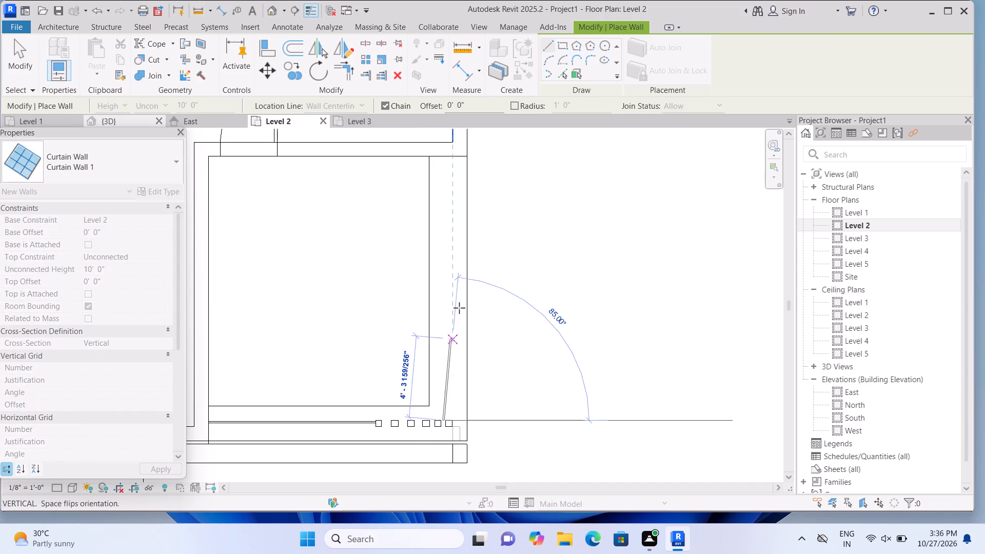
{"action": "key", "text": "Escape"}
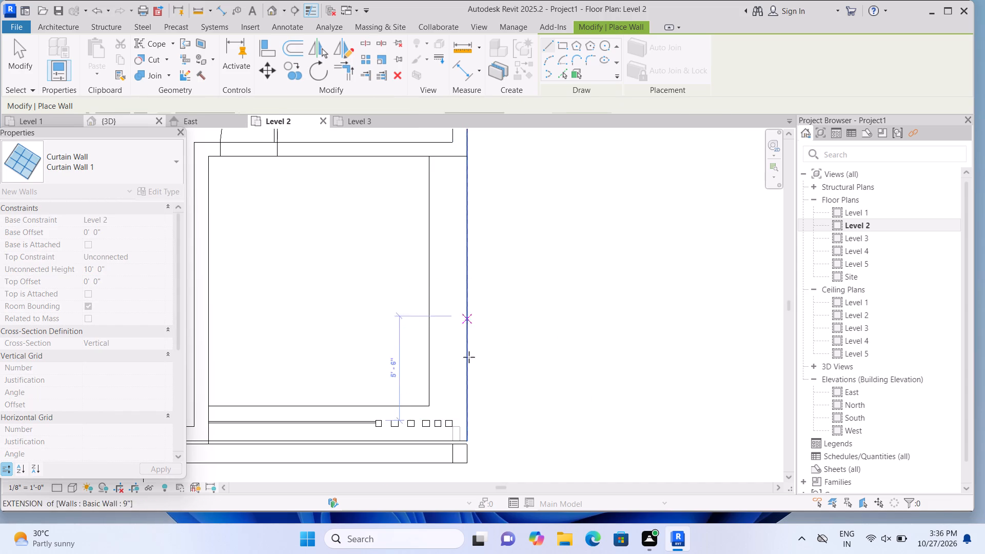
Draw a Curtain Wall 1 wall about 14' long on Level 2, from the last square post to the wall containing the door.
{"action": "left_click", "coordinate": [449, 420]}
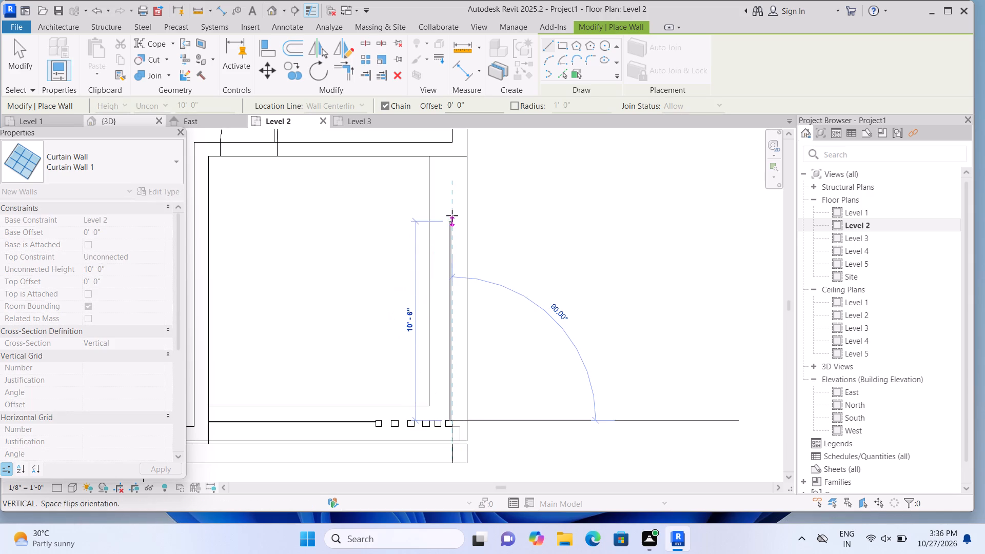
{"action": "left_click", "coordinate": [451, 158]}
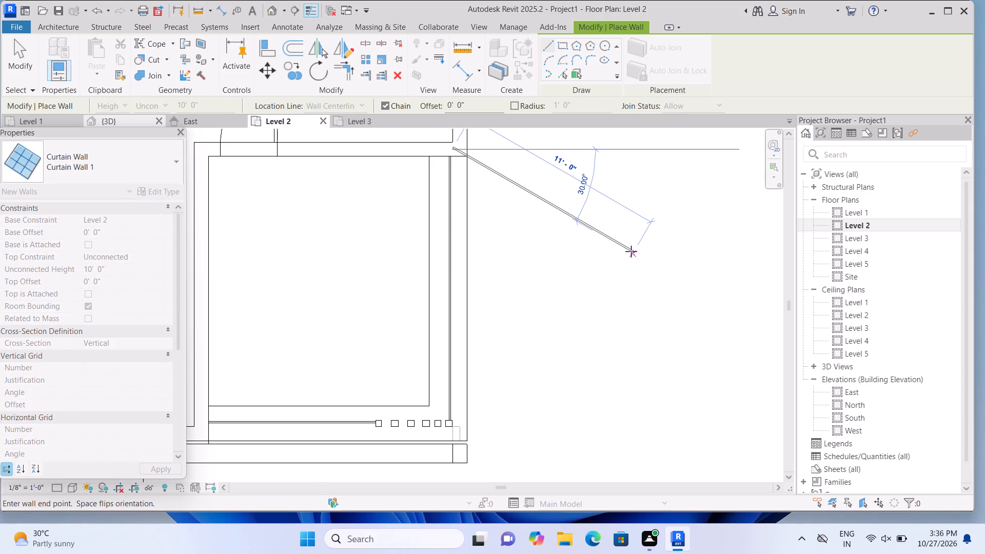
{"action": "key", "text": "Escape"}
{"action": "scroll", "coordinate": [631, 251], "scroll_direction": "down", "scroll_amount": 1}
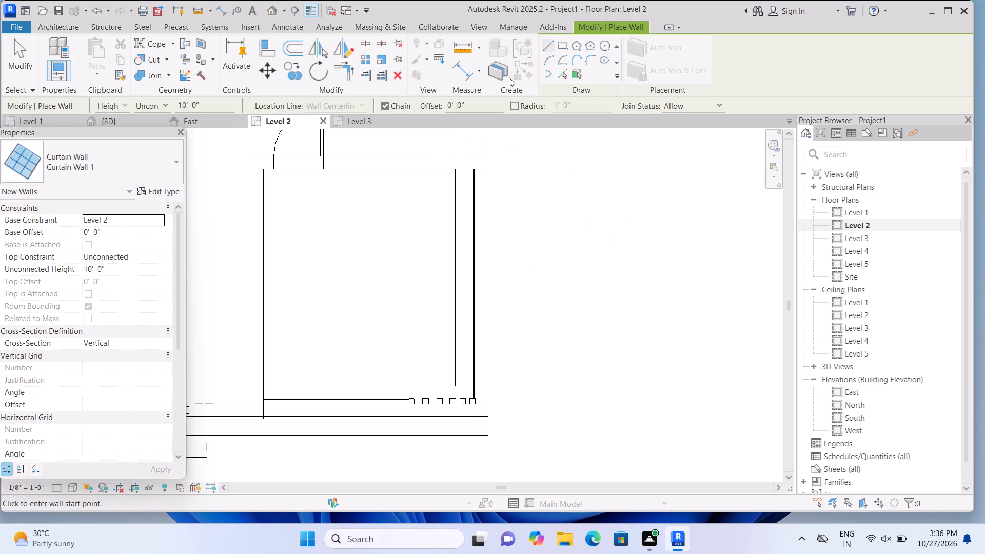
In the 3D view, reduce the open-side curtain wall to railing height, with base offset about 1' 8" and unconnected height about 3' 4".
{"action": "left_click", "coordinate": [275, 10]}
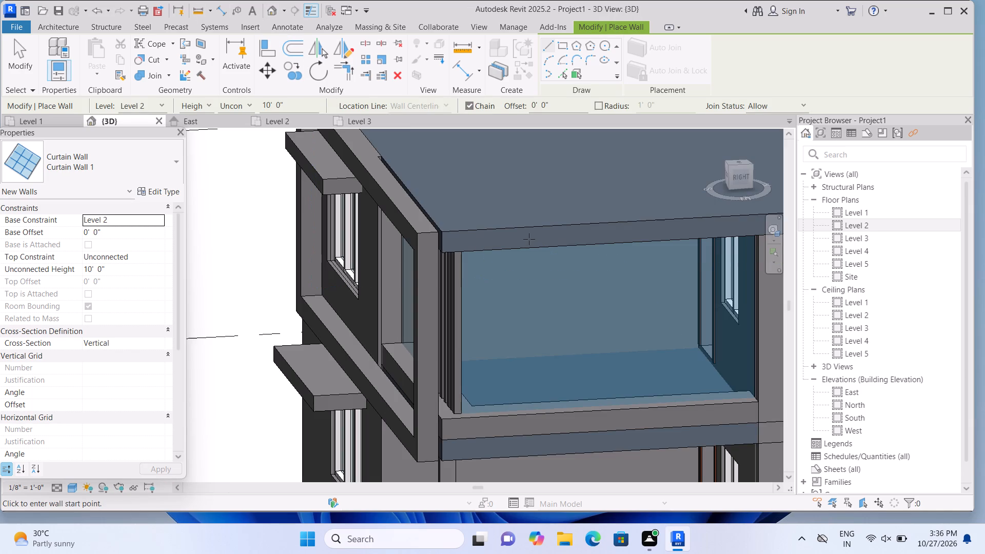
{"action": "key", "text": "Escape"}
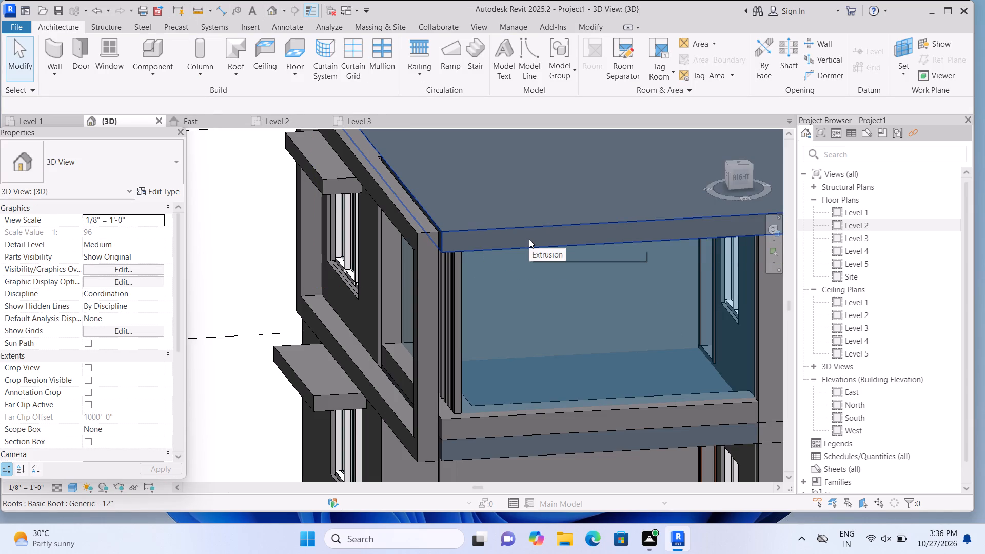
{"action": "left_click", "coordinate": [609, 283]}
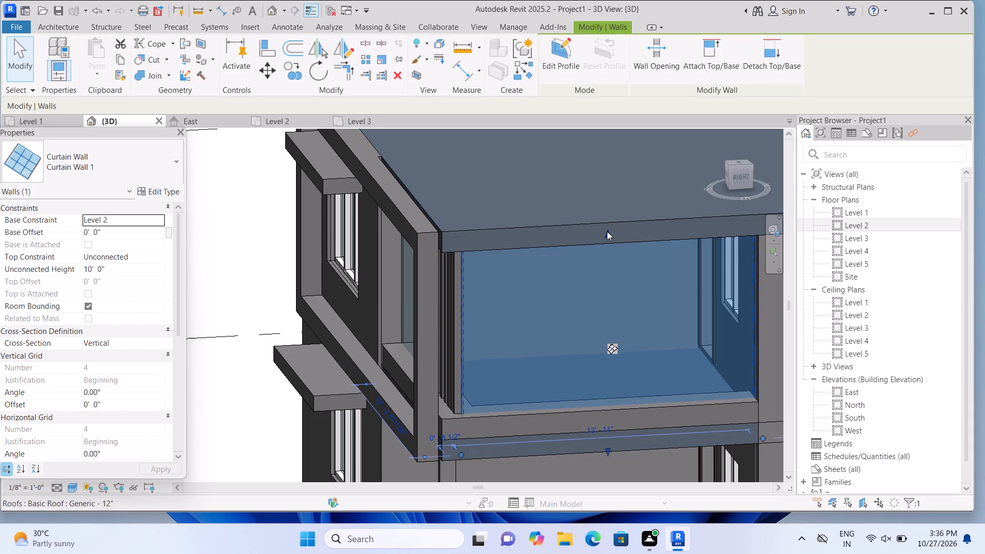
{"action": "left_click_drag", "start_coordinate": [607, 231], "coordinate": [592, 334]}
{"action": "left_click", "coordinate": [592, 334]}
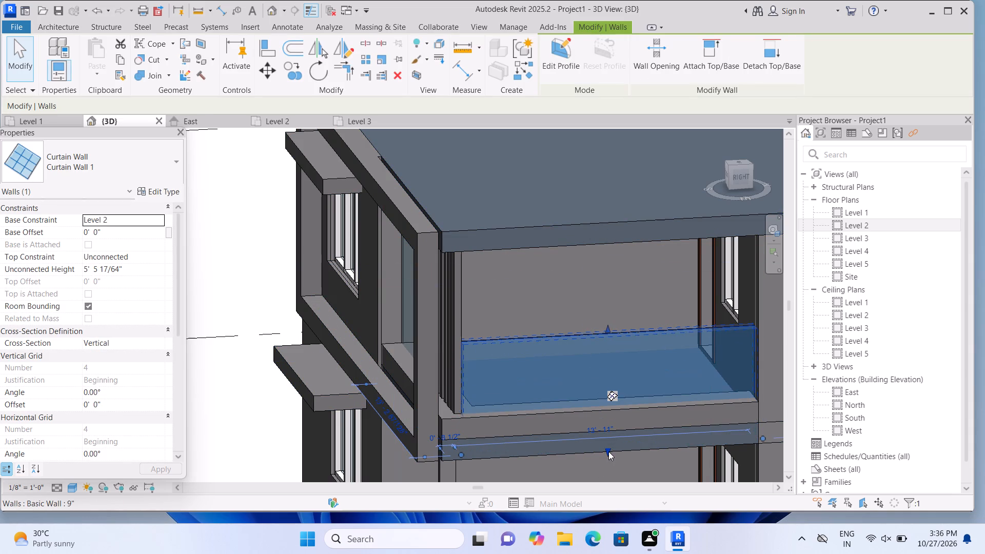
{"action": "left_click_drag", "start_coordinate": [608, 451], "coordinate": [621, 412]}
{"action": "left_click", "coordinate": [621, 412]}
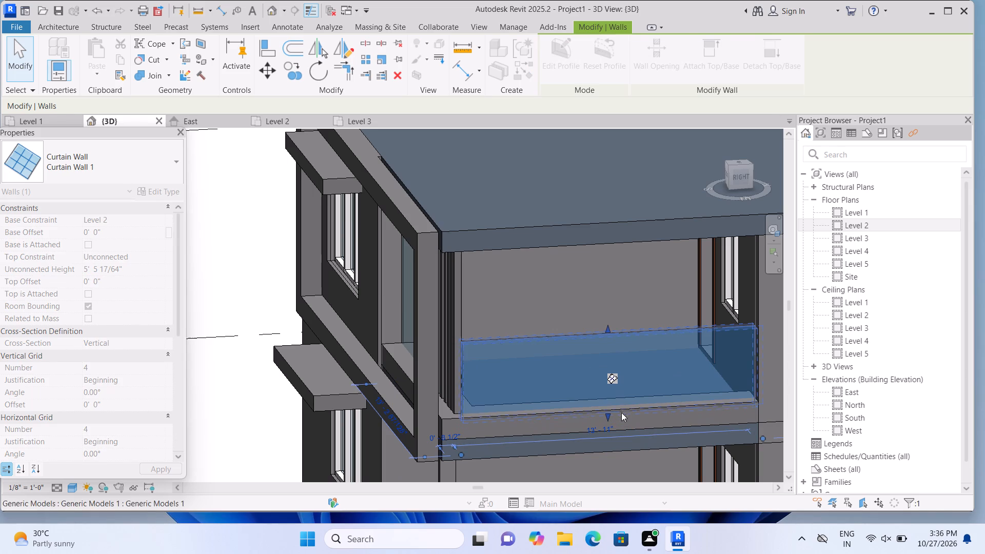
{"action": "key", "text": "Escape"}
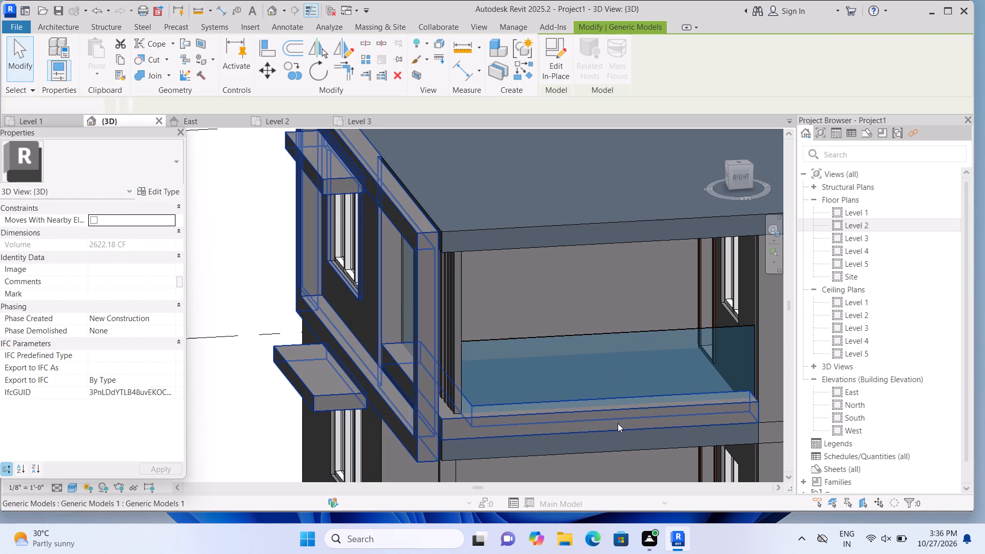
{"action": "left_click", "coordinate": [623, 380]}
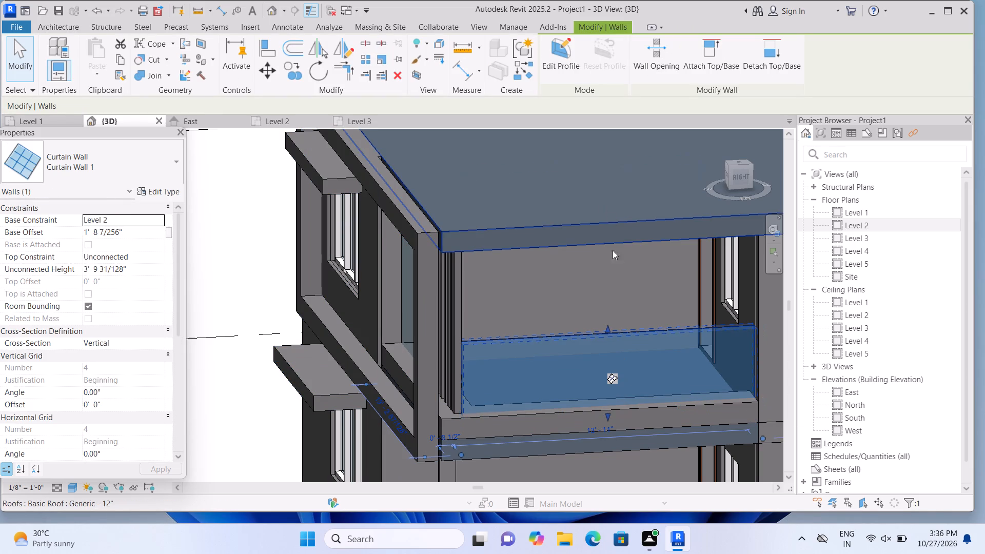
{"action": "left_click_drag", "start_coordinate": [607, 325], "coordinate": [606, 330]}
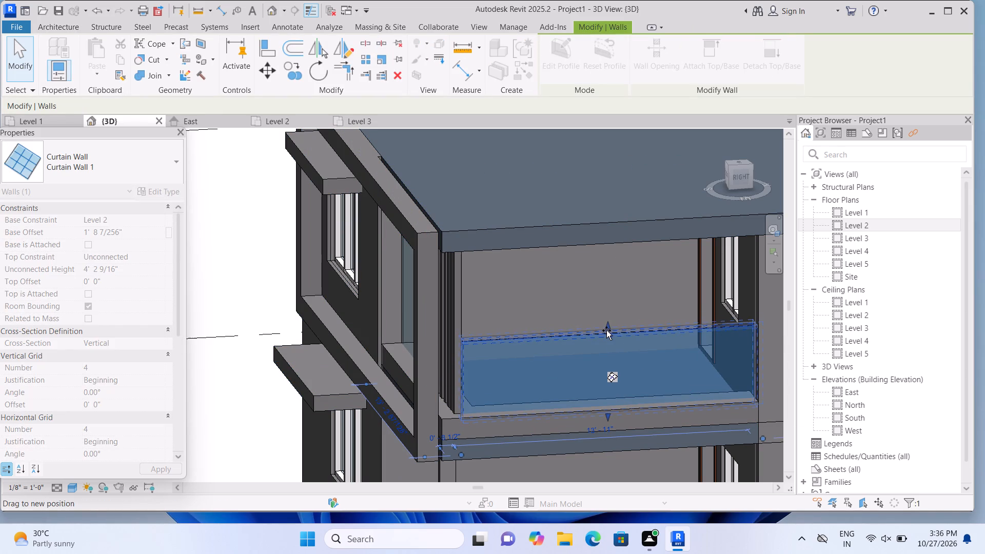
{"action": "left_click_drag", "start_coordinate": [606, 330], "coordinate": [604, 343]}
{"action": "left_click", "coordinate": [604, 343]}
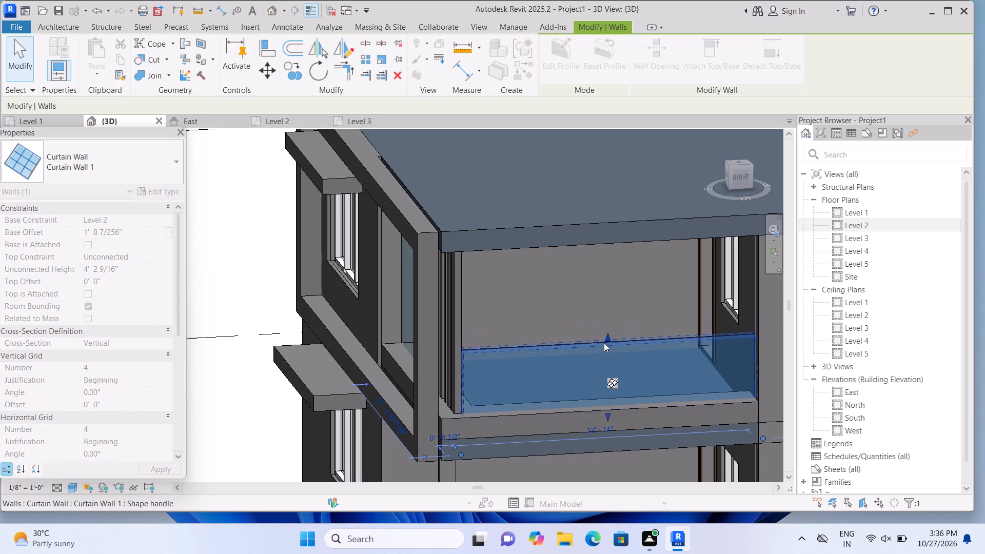
Open the facade frame's in-place model for editing, examine the upper-storey front and its balcony opening, and finish without modifying it.
{"action": "scroll", "coordinate": [604, 342], "scroll_direction": "down", "scroll_amount": 3}
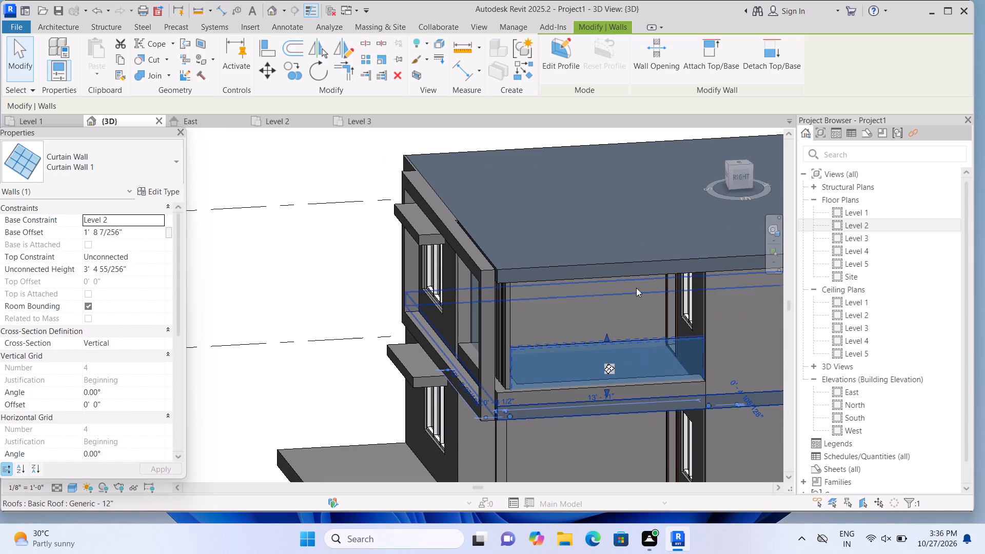
{"action": "left_click", "coordinate": [418, 300]}
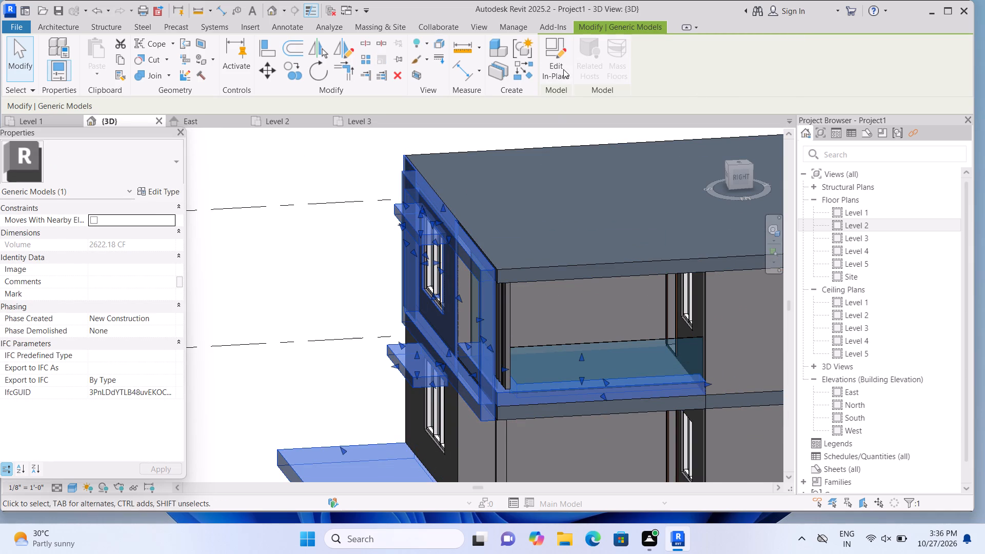
{"action": "left_click", "coordinate": [563, 69]}
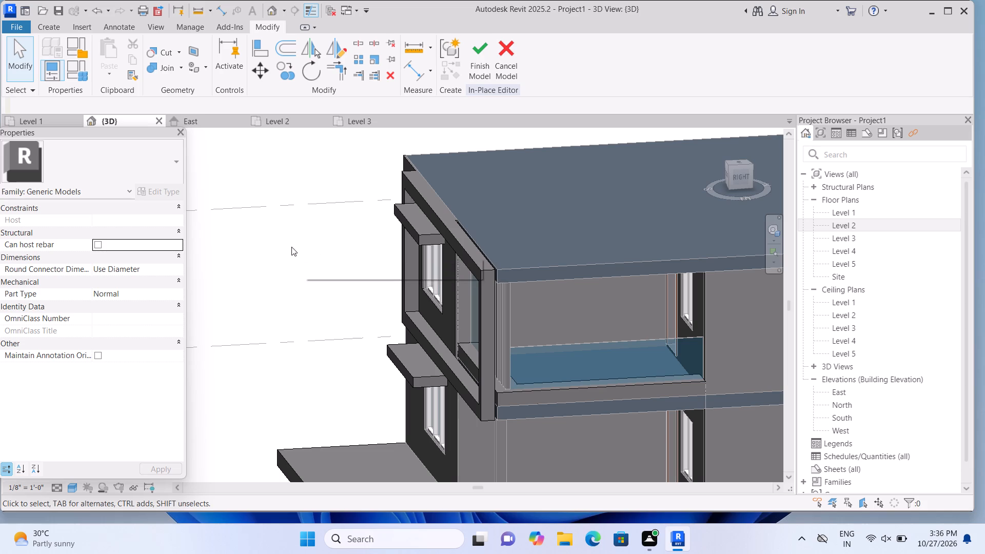
{"action": "middle_click_drag", "start_coordinate": [298, 251], "coordinate": [424, 296], "text": "shift"}
{"action": "scroll", "coordinate": [416, 288], "scroll_direction": "down", "scroll_amount": 4}
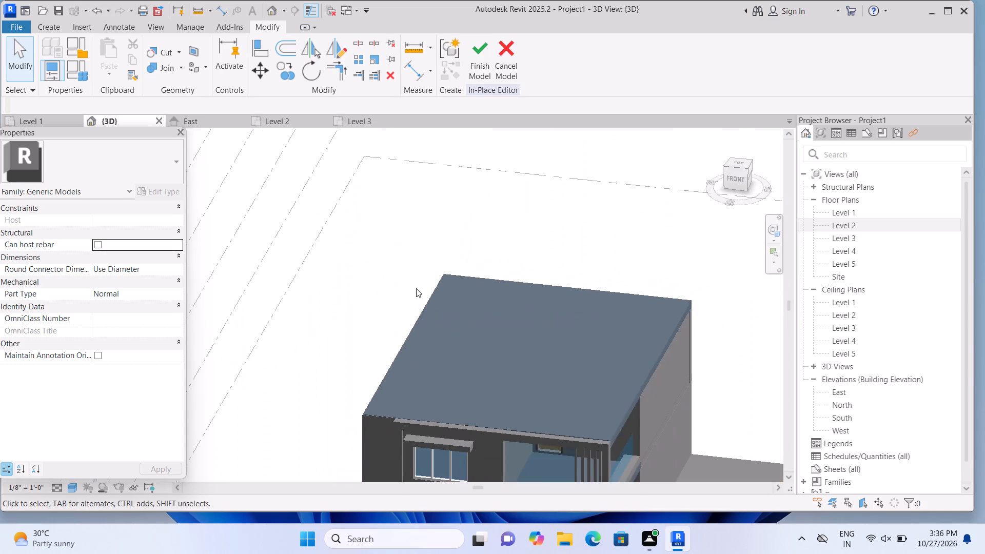
{"action": "scroll", "coordinate": [416, 288], "scroll_direction": "down", "scroll_amount": 4}
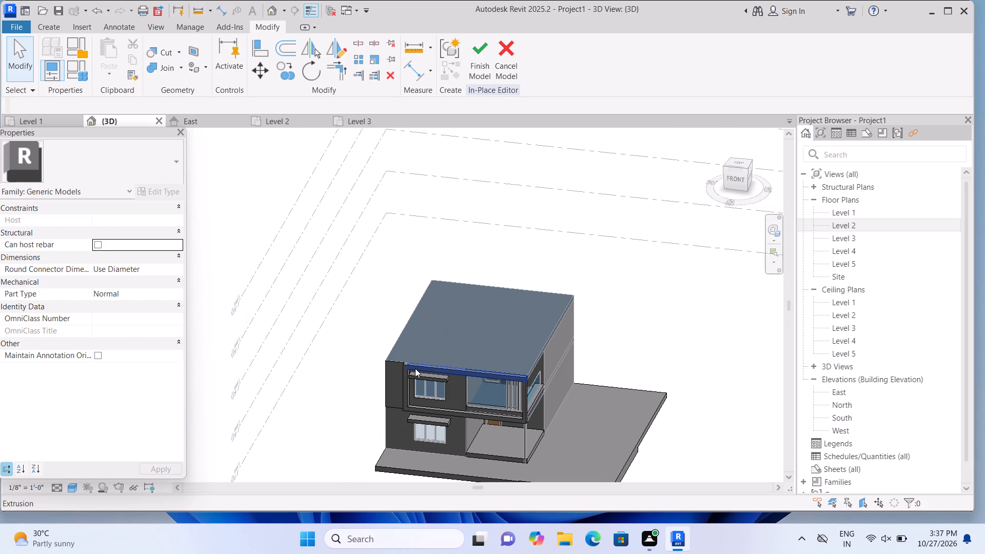
{"action": "scroll", "coordinate": [424, 386], "scroll_direction": "up", "scroll_amount": 6}
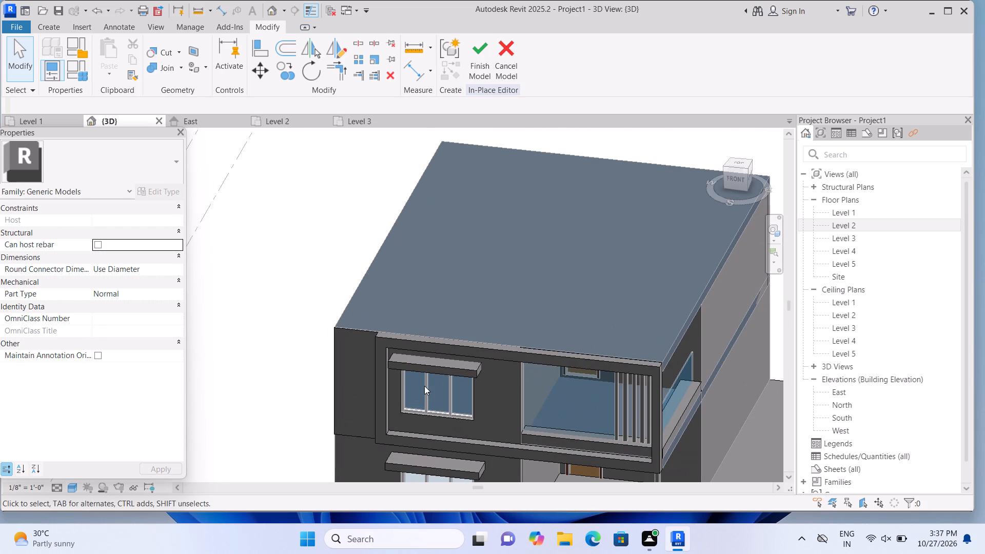
{"action": "scroll", "coordinate": [426, 361], "scroll_direction": "up", "scroll_amount": 1}
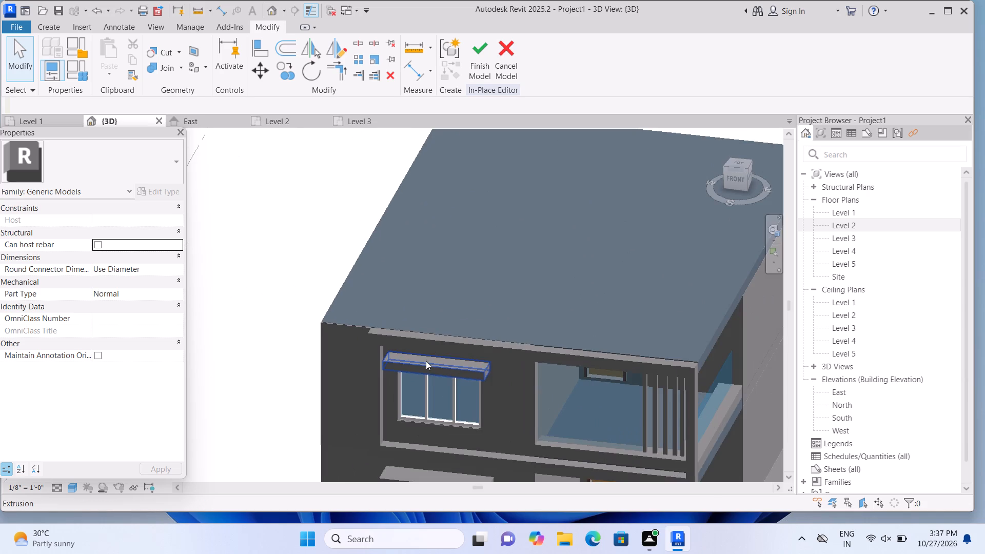
{"action": "scroll", "coordinate": [426, 361], "scroll_direction": "down", "scroll_amount": 3}
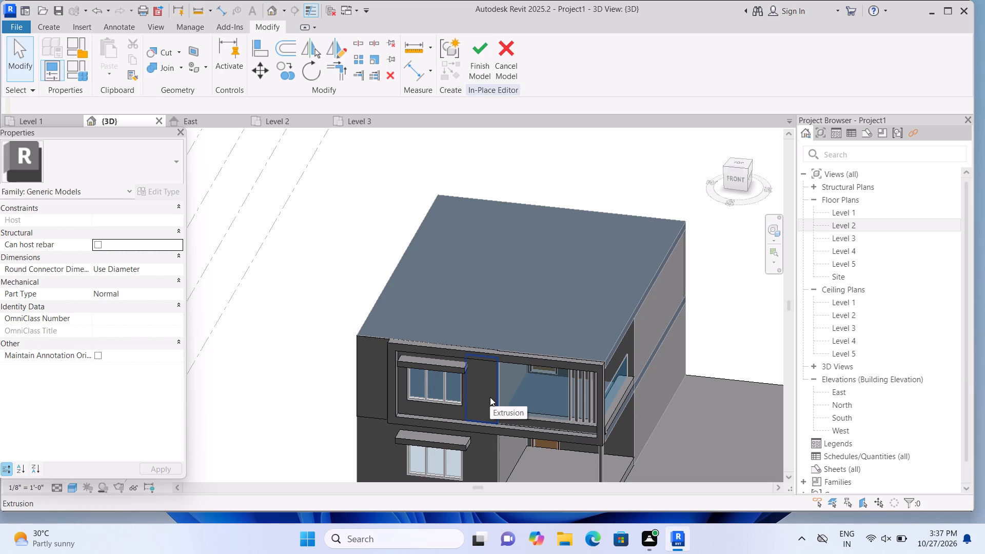
{"action": "scroll", "coordinate": [575, 411], "scroll_direction": "up", "scroll_amount": 7}
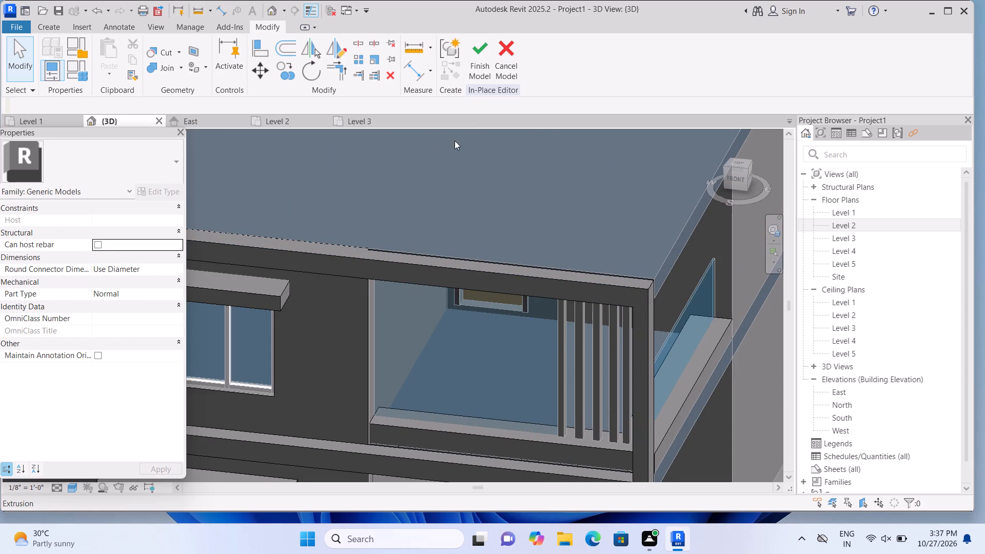
{"action": "left_click", "coordinate": [480, 69]}
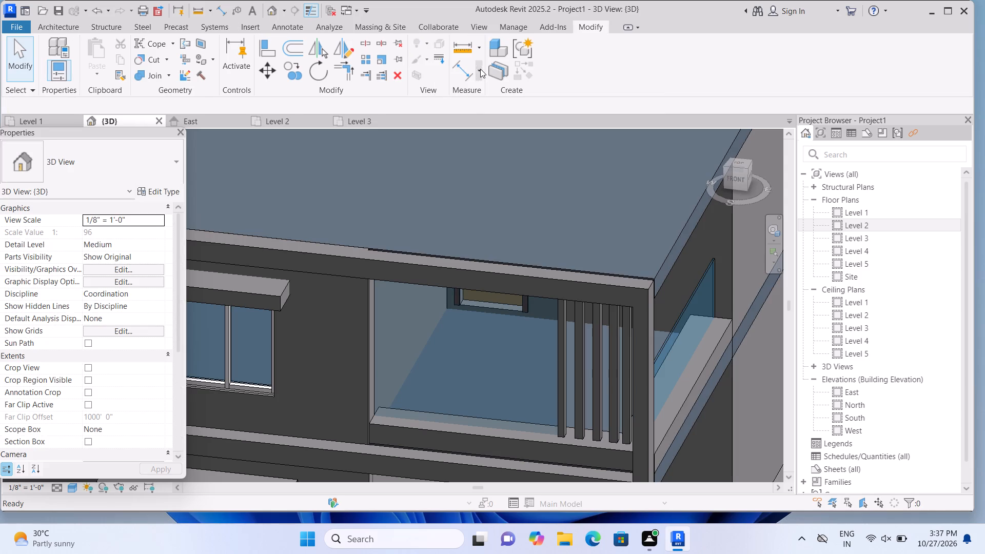
Lower the top of the front balcony curtain wall to railing height, giving an unconnected height of about 4' 10".
{"action": "left_click", "coordinate": [529, 371]}
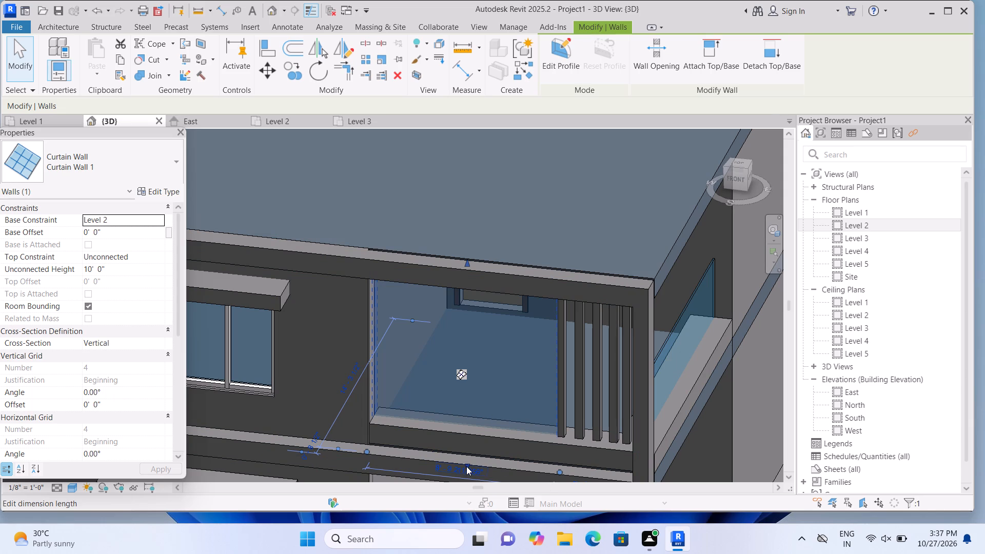
{"action": "left_click_drag", "start_coordinate": [466, 466], "coordinate": [467, 457]}
{"action": "double_click", "coordinate": [467, 457]}
{"action": "scroll", "coordinate": [475, 467], "scroll_direction": "up", "scroll_amount": 2}
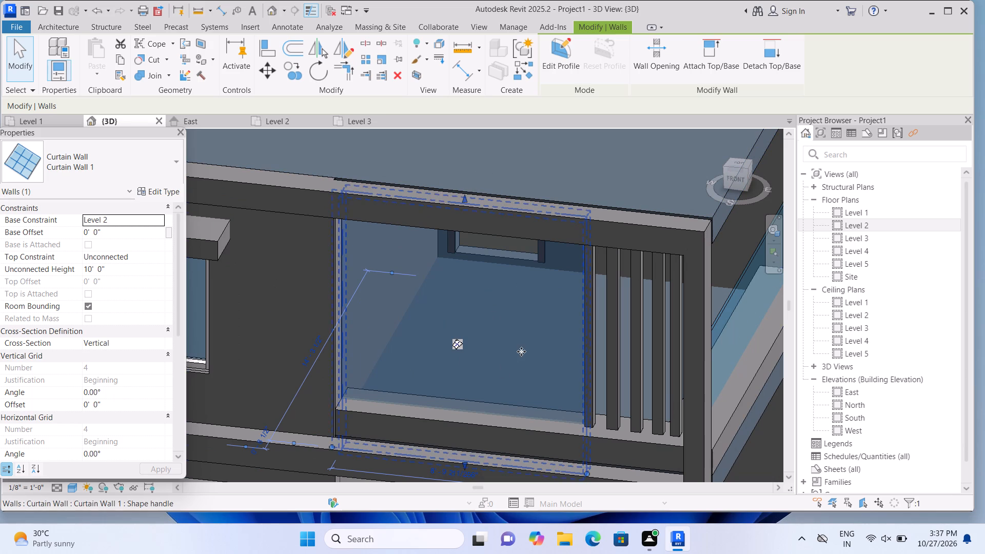
{"action": "left_click_drag", "start_coordinate": [465, 464], "coordinate": [464, 459]}
{"action": "left_click", "coordinate": [464, 459]}
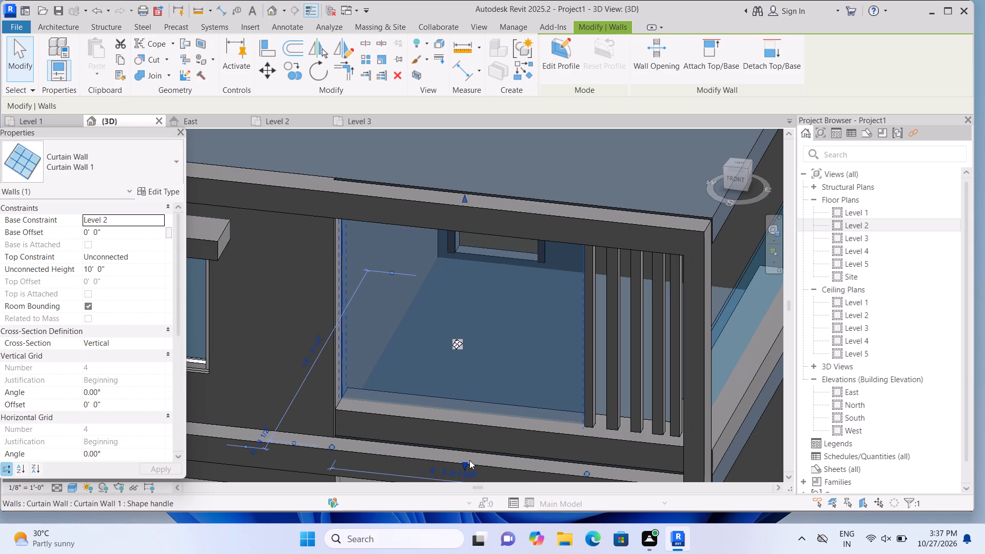
{"action": "scroll", "coordinate": [430, 259], "scroll_direction": "up", "scroll_amount": 1}
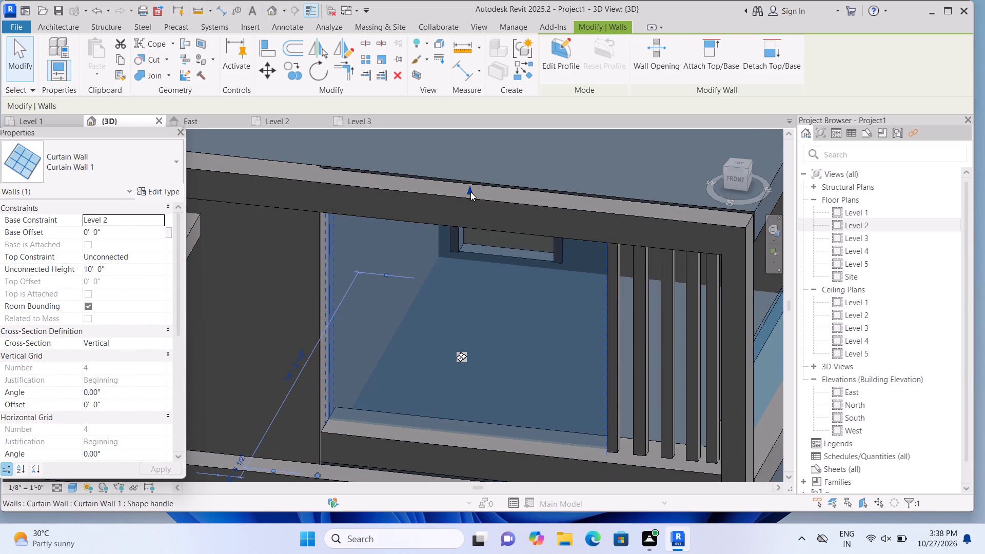
{"action": "left_click_drag", "start_coordinate": [469, 191], "coordinate": [470, 225]}
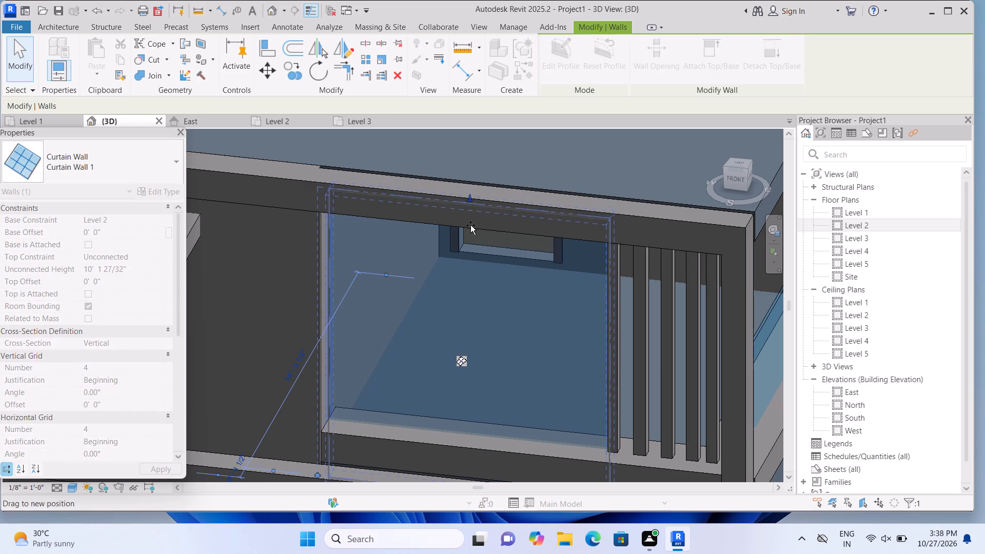
{"action": "left_click_drag", "start_coordinate": [470, 225], "coordinate": [457, 301]}
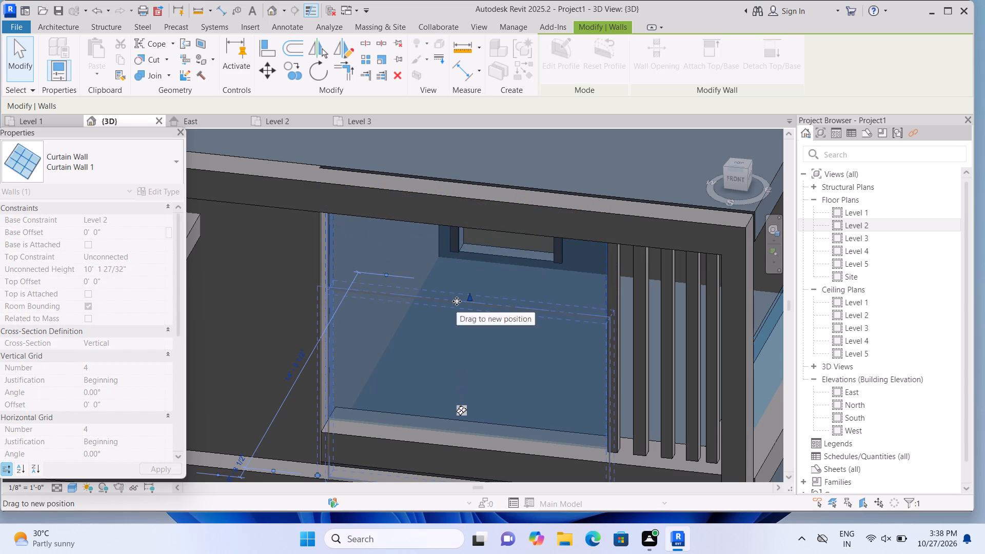
{"action": "left_click", "coordinate": [457, 302]}
{"action": "left_click_drag", "start_coordinate": [457, 301], "coordinate": [457, 302]}
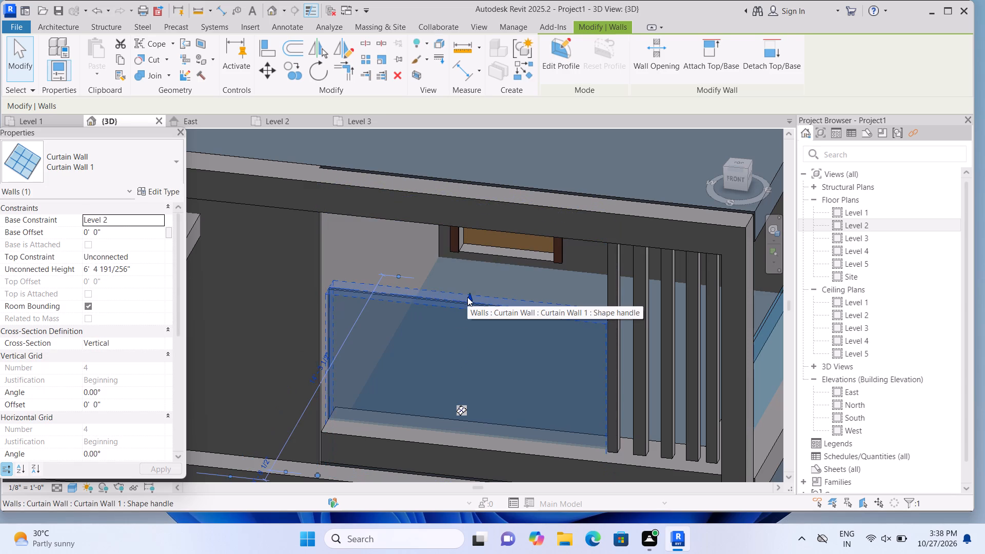
{"action": "left_click_drag", "start_coordinate": [468, 296], "coordinate": [470, 325]}
{"action": "left_click", "coordinate": [470, 325]}
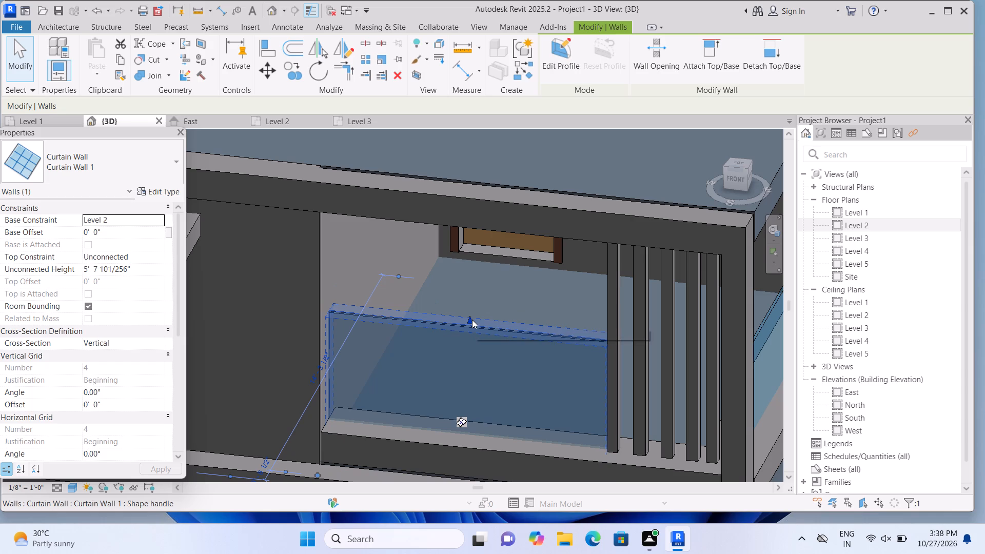
{"action": "left_click_drag", "start_coordinate": [468, 319], "coordinate": [468, 349]}
{"action": "left_click", "coordinate": [468, 349]}
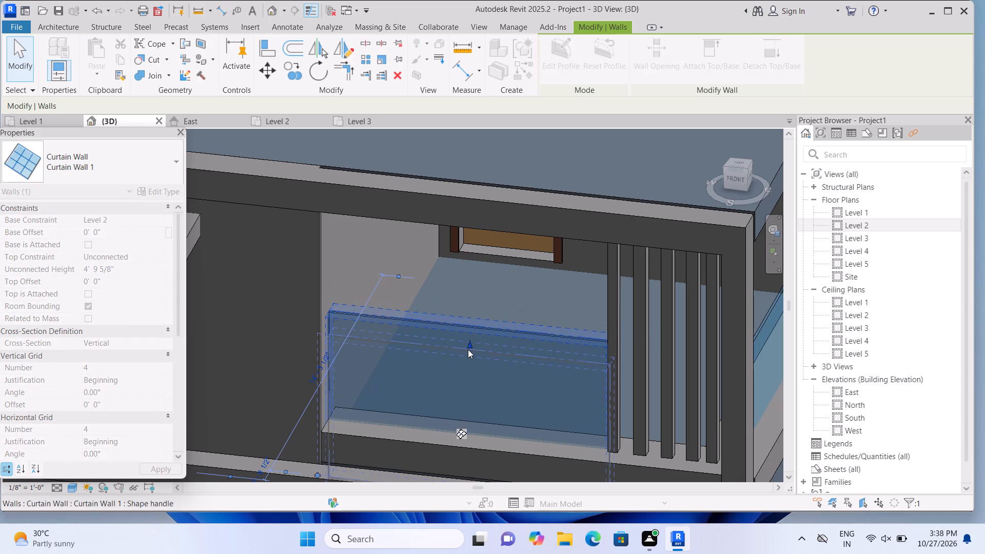
{"action": "scroll", "coordinate": [469, 351], "scroll_direction": "down", "scroll_amount": 5}
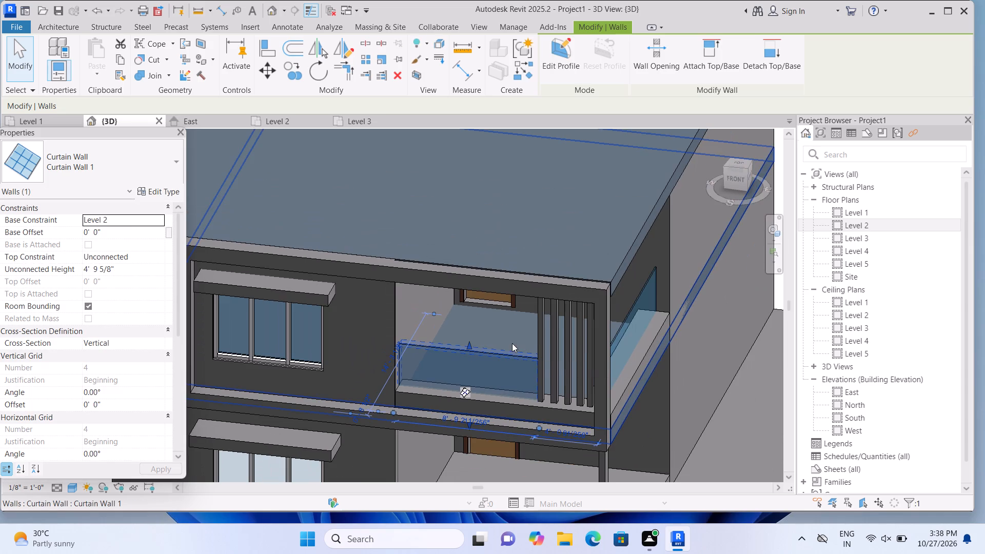
{"action": "left_click", "coordinate": [717, 383]}
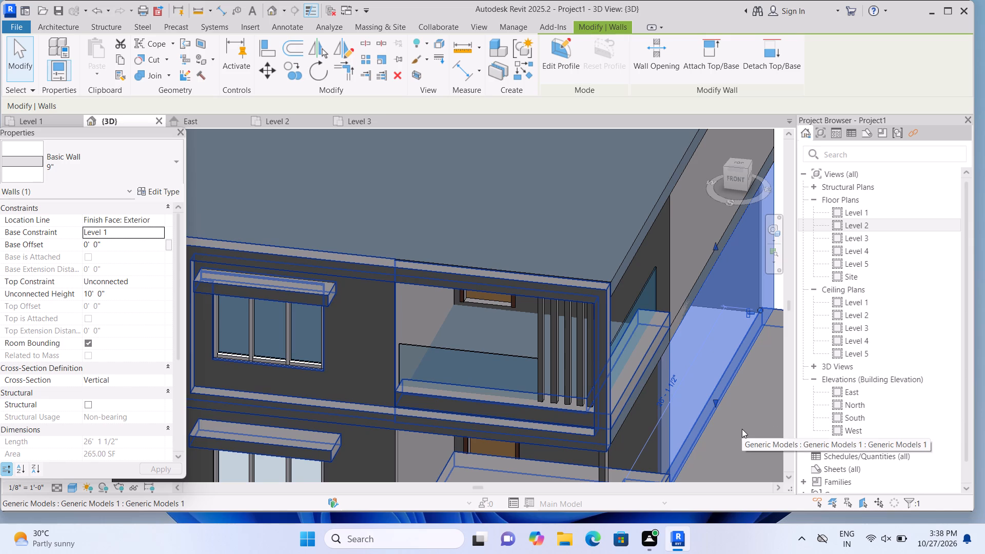
{"action": "left_click", "coordinate": [742, 429]}
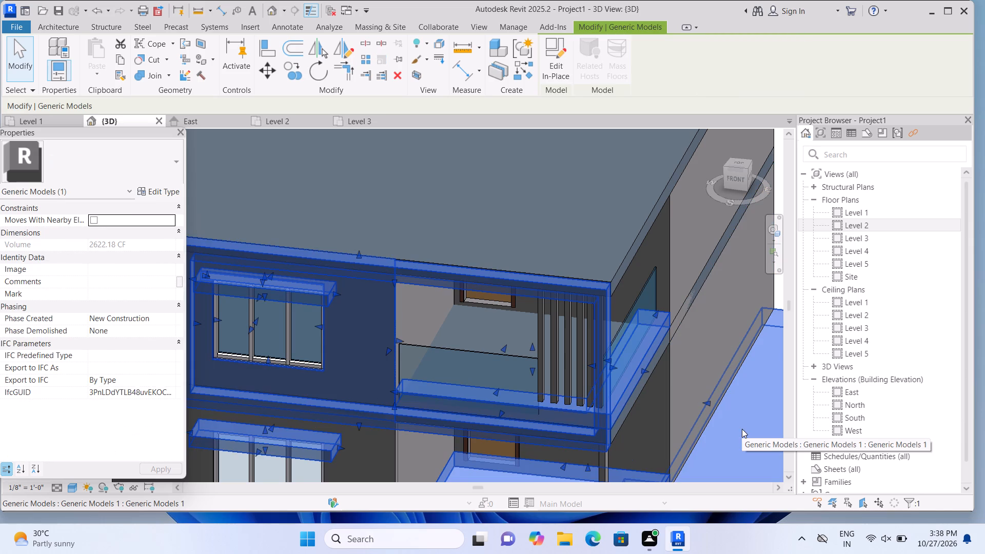
{"action": "key", "text": "Escape"}
{"action": "key", "text": "Escape"}
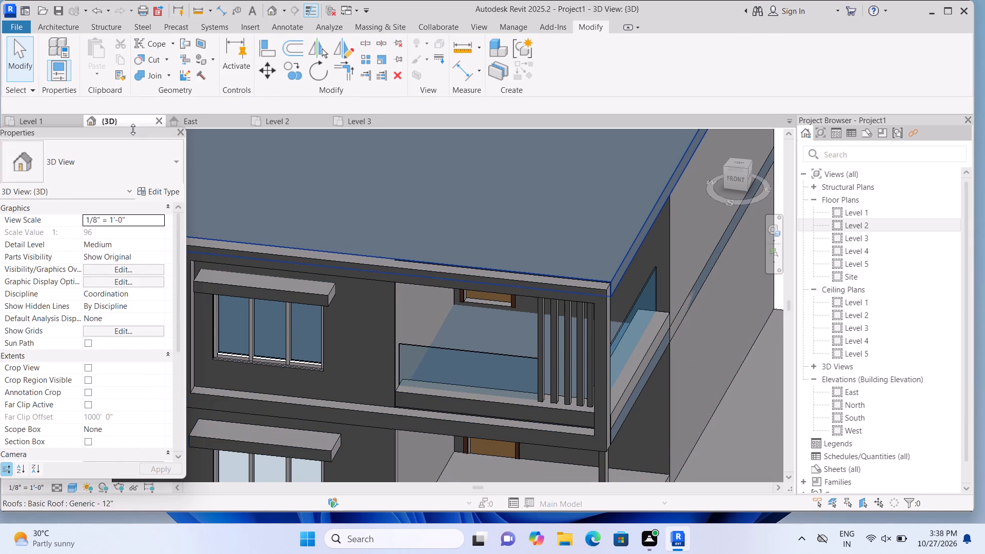
Add 2.5" x 5" rectangular mullions along the top edge and both vertical ends of the front balcony glass.
{"action": "scroll", "coordinate": [131, 127], "scroll_direction": "up", "scroll_amount": 1}
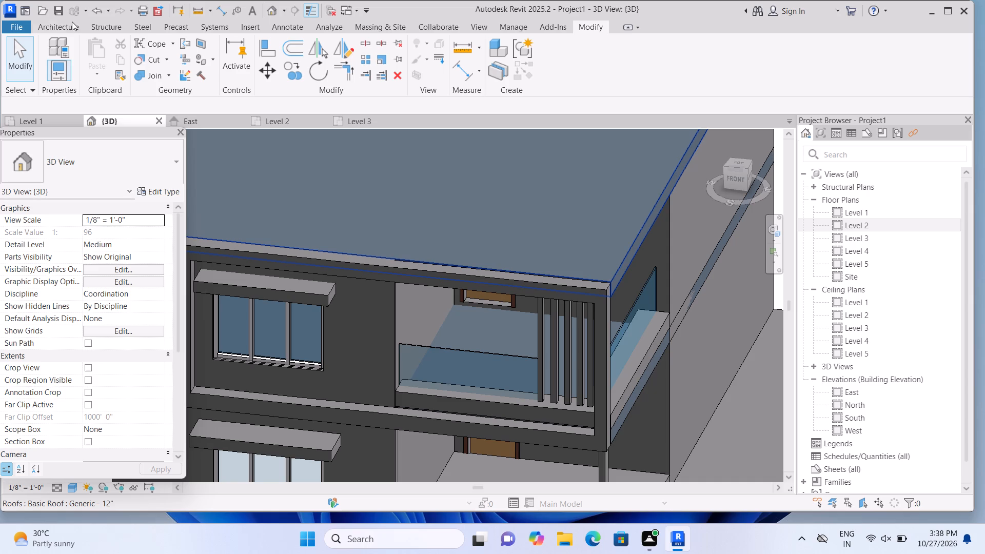
{"action": "left_click", "coordinate": [72, 23]}
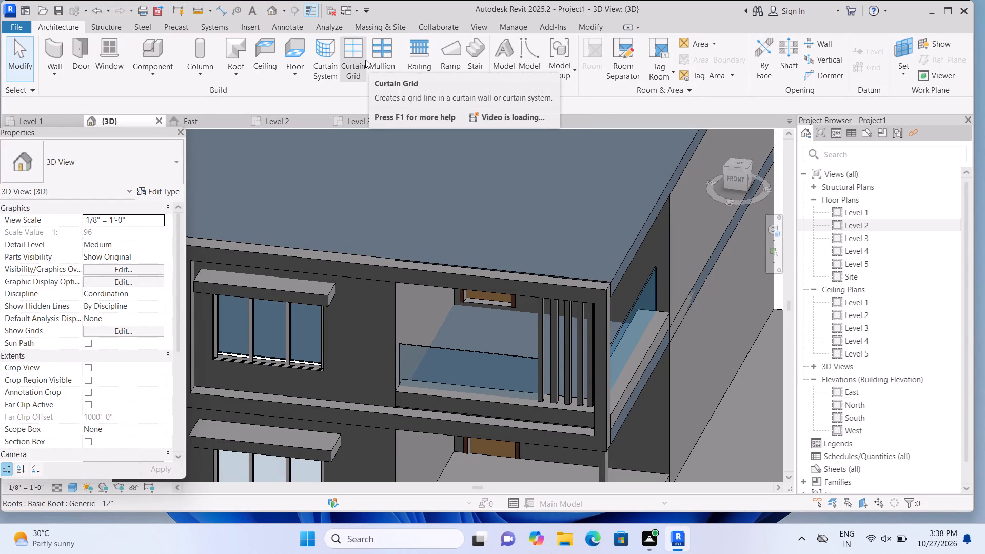
{"action": "left_click", "coordinate": [372, 57]}
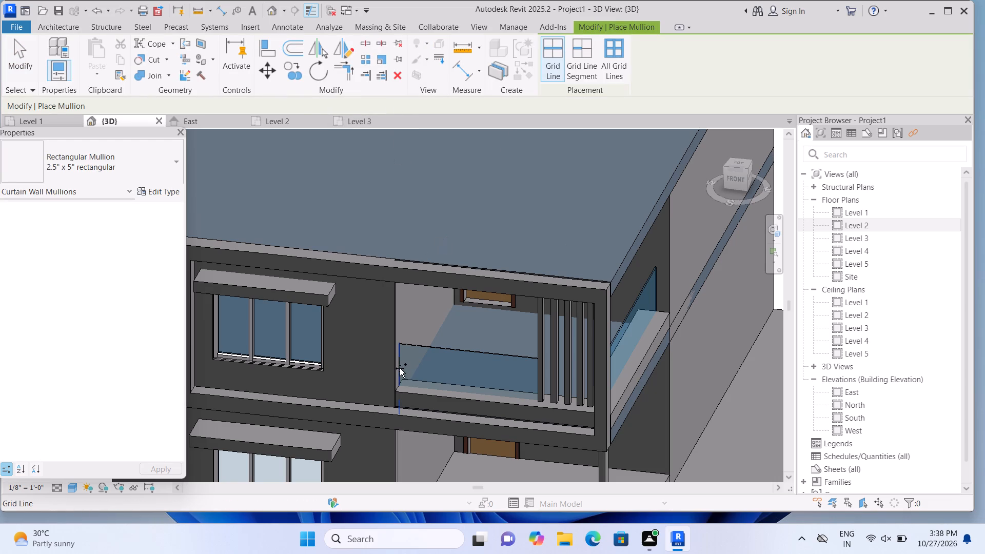
{"action": "left_click", "coordinate": [400, 366]}
{"action": "left_click", "coordinate": [417, 352]}
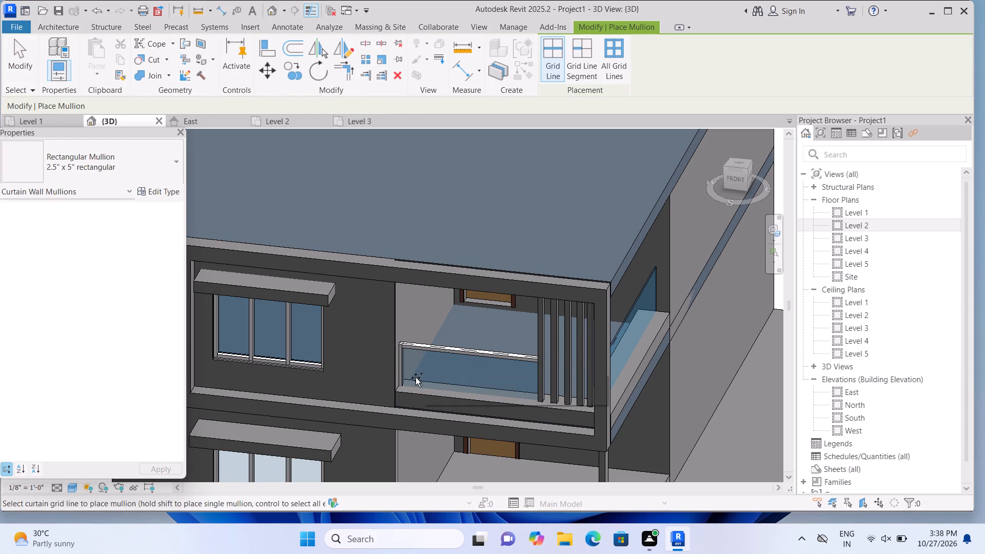
{"action": "left_click", "coordinate": [416, 378]}
{"action": "left_click", "coordinate": [535, 379]}
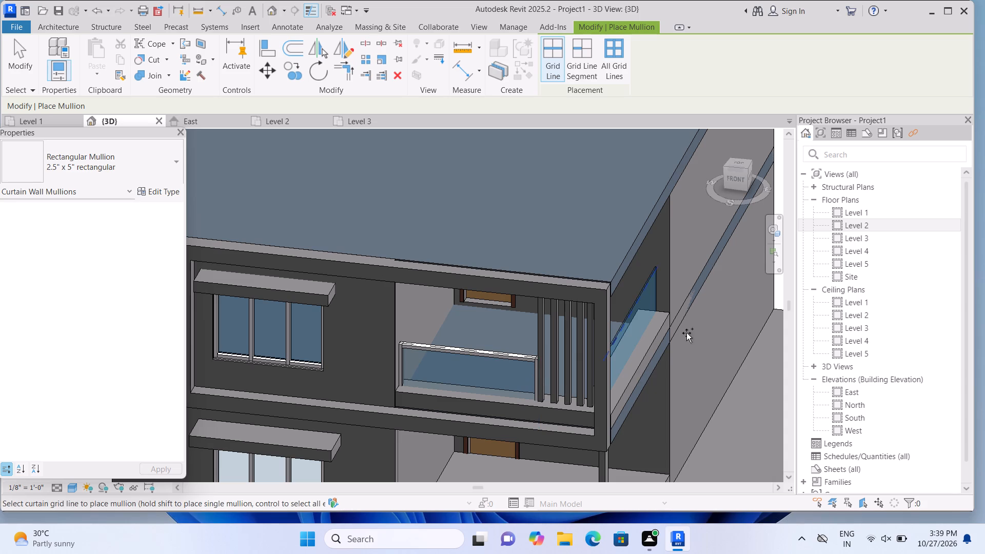
Add 2.5" x 5" rectangular mullions along the top edge and the wall-side end of the open-side balcony glass.
{"action": "left_click", "coordinate": [640, 300]}
{"action": "left_click", "coordinate": [658, 298]}
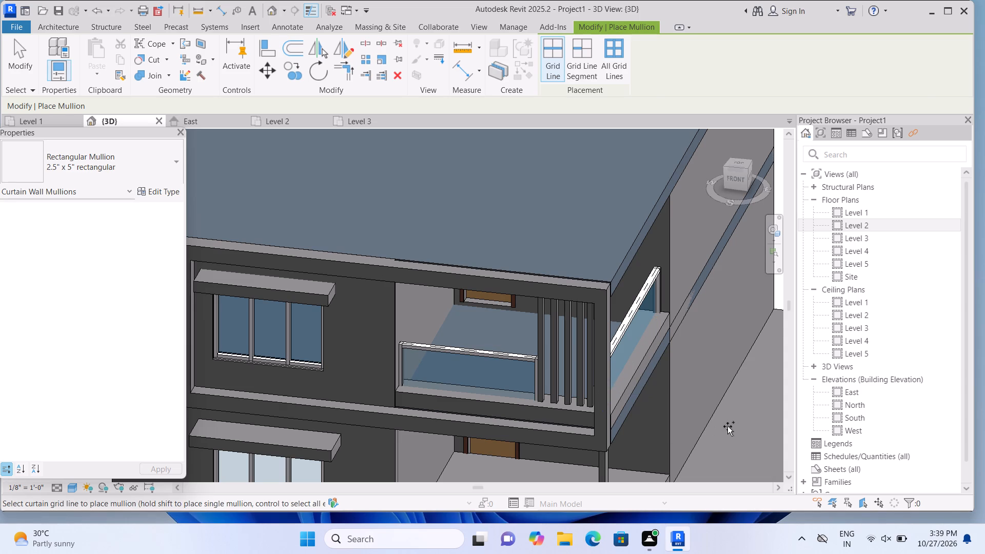
{"action": "key", "text": "Escape"}
Examine the whole house and its balcony glazing from the isometric corner between the Front and Right faces.
{"action": "scroll", "coordinate": [628, 379], "scroll_direction": "down", "scroll_amount": 7}
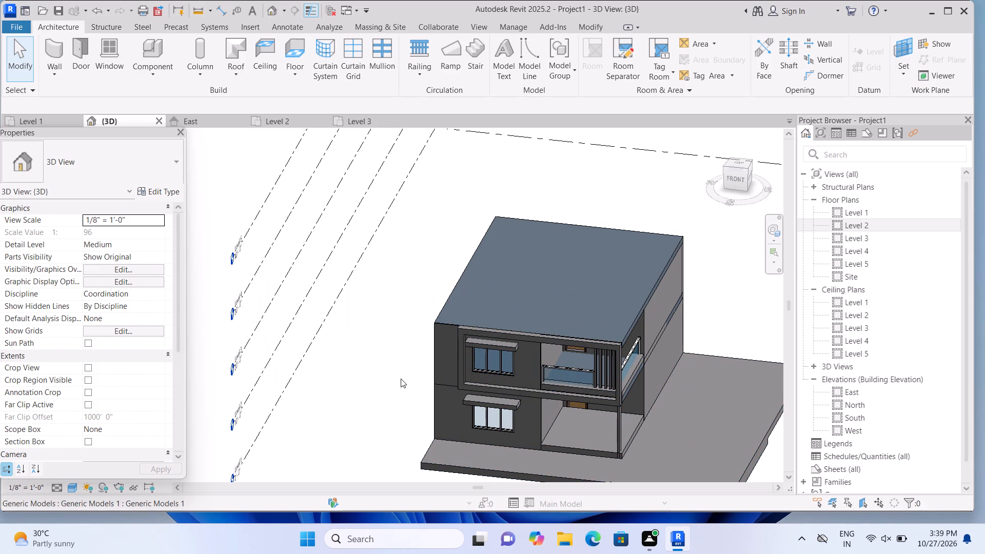
{"action": "scroll", "coordinate": [401, 379], "scroll_direction": "up", "scroll_amount": 2}
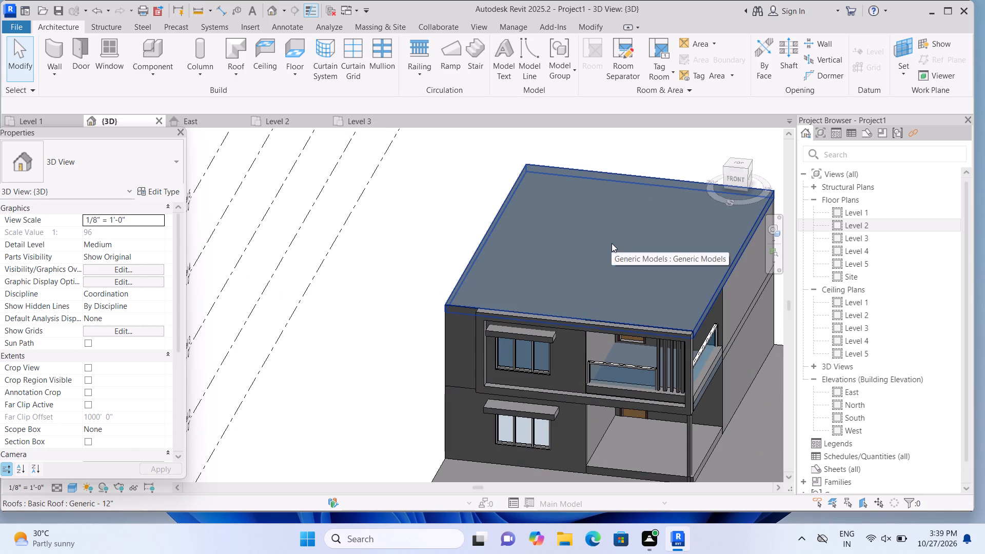
{"action": "left_click", "coordinate": [714, 136]}
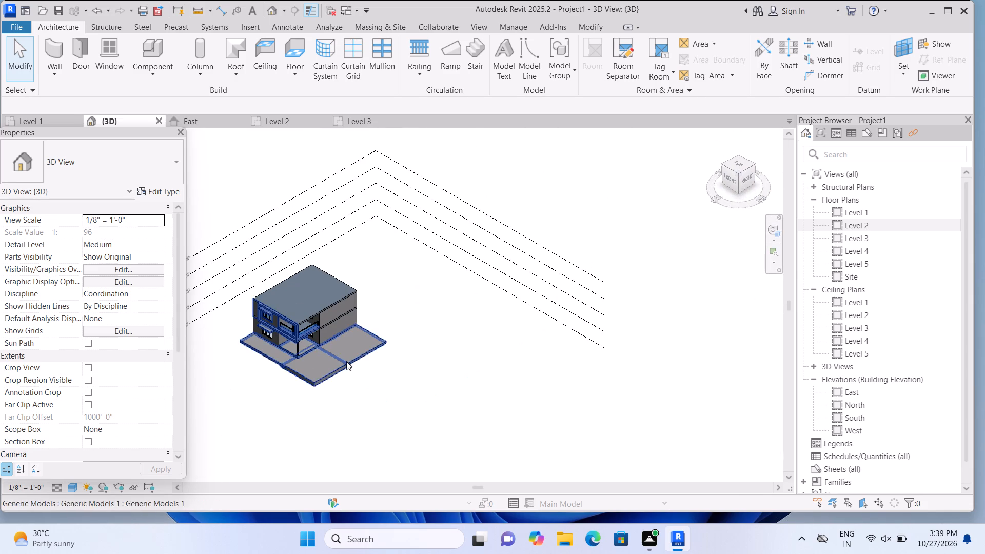
{"action": "scroll", "coordinate": [222, 314], "scroll_direction": "up", "scroll_amount": 2, "text": "ctrl"}
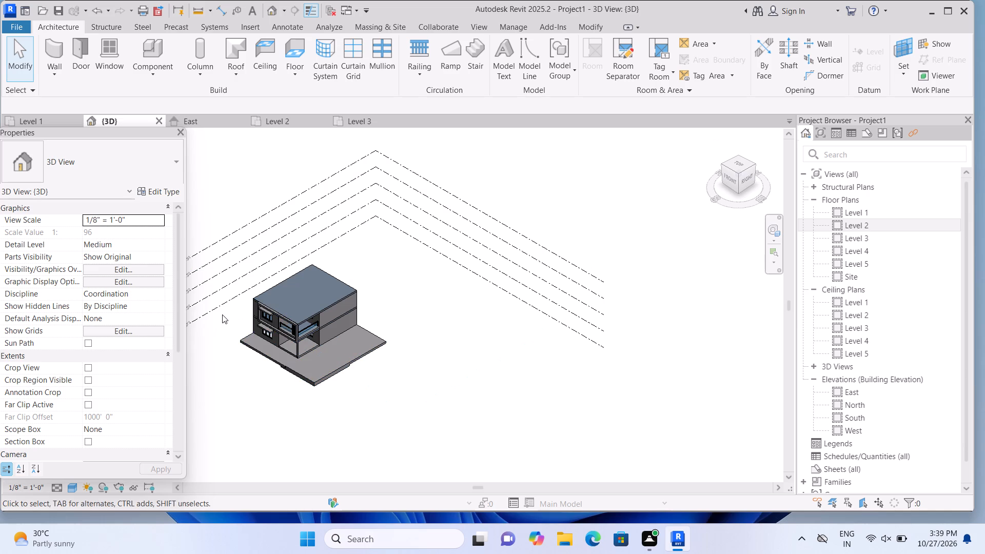
{"action": "scroll", "coordinate": [206, 330], "scroll_direction": "up", "scroll_amount": 6}
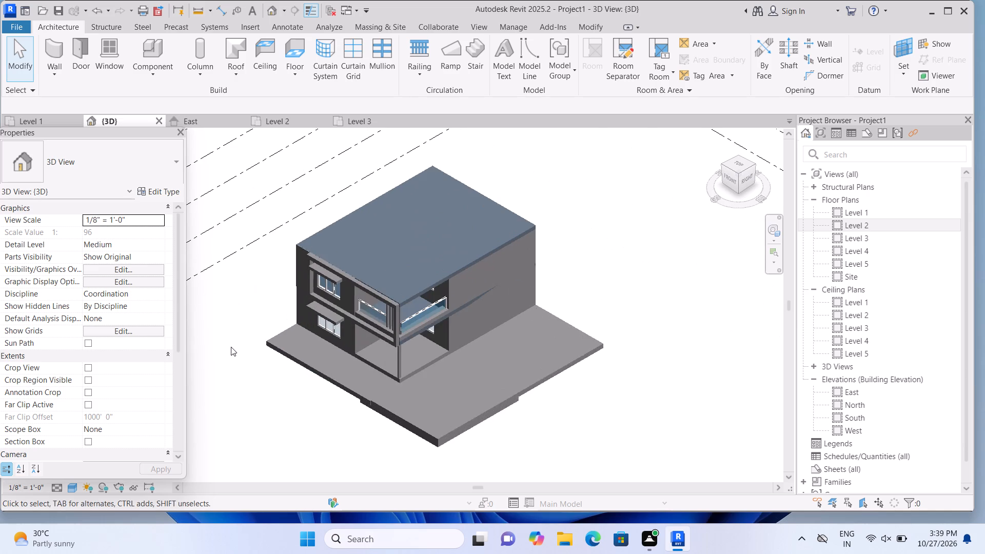
{"action": "scroll", "coordinate": [231, 347], "scroll_direction": "up", "scroll_amount": 3}
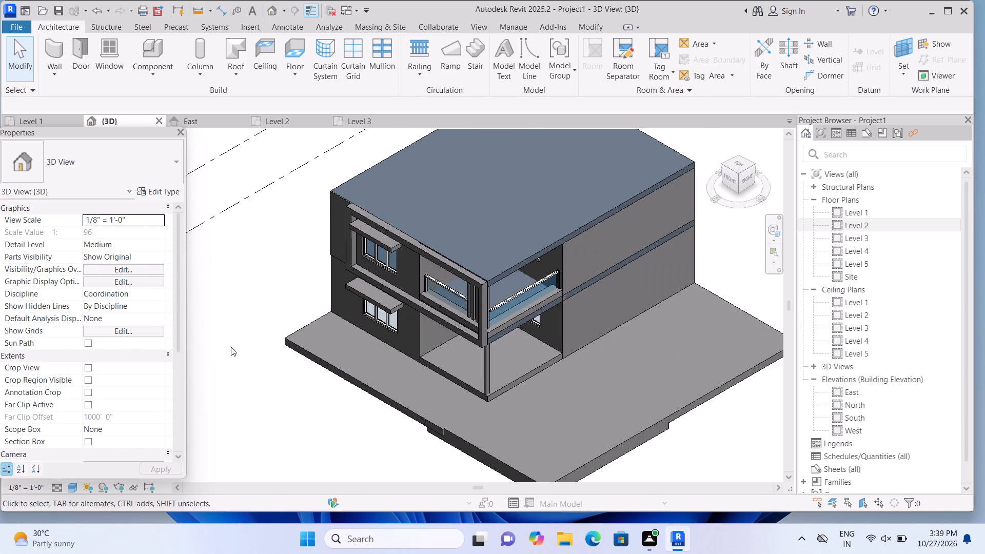
{"action": "scroll", "coordinate": [231, 347], "scroll_direction": "up", "scroll_amount": 1}
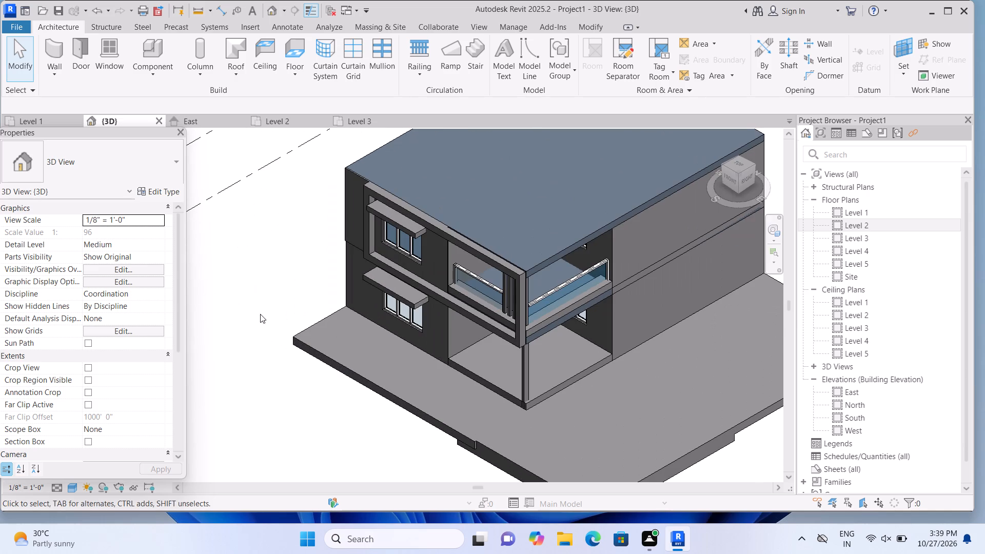
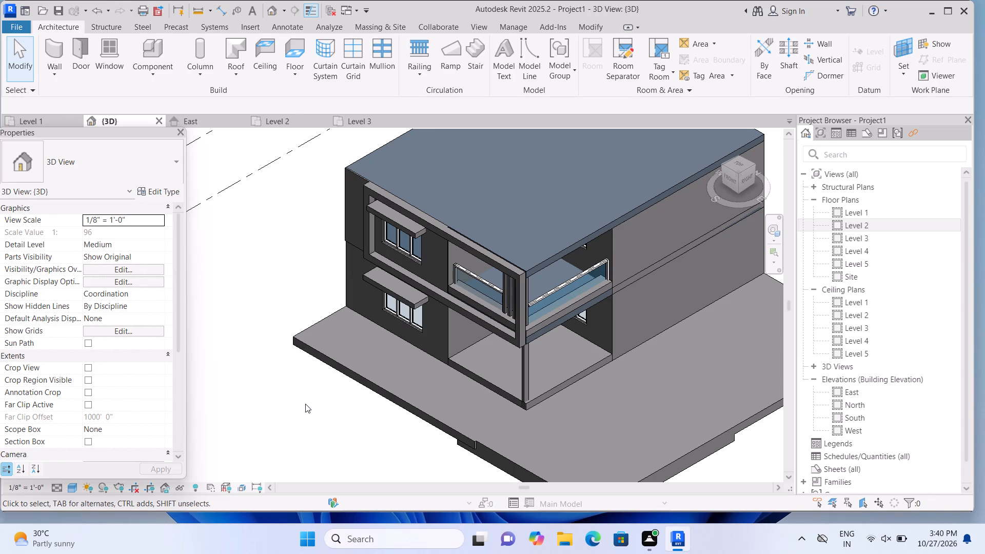
Open the in-place generic model containing the projecting frame around the upper-storey front facade for editing.
{"action": "scroll", "coordinate": [338, 372], "scroll_direction": "up", "scroll_amount": 1}
{"action": "scroll", "coordinate": [392, 343], "scroll_direction": "up", "scroll_amount": 4}
{"action": "scroll", "coordinate": [411, 346], "scroll_direction": "down", "scroll_amount": 2}
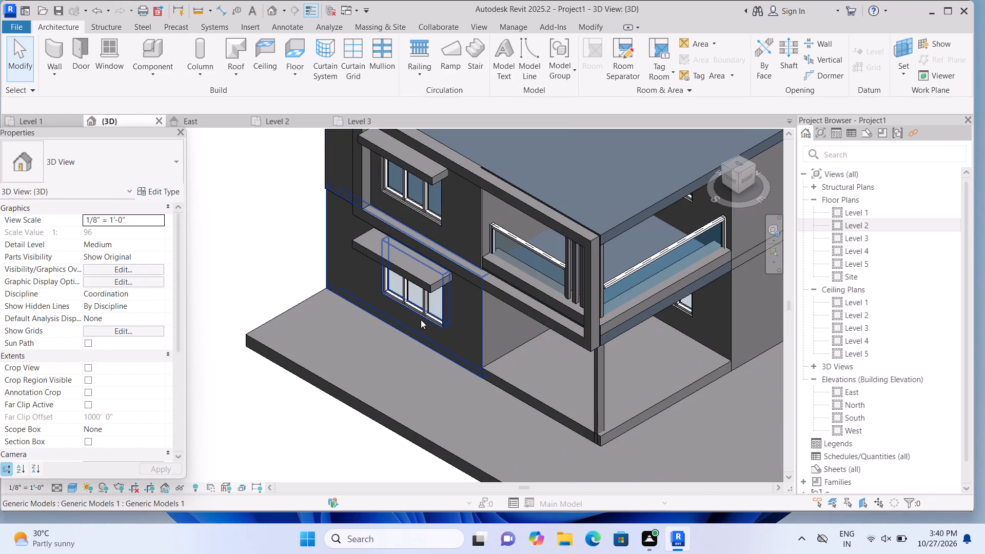
{"action": "left_click", "coordinate": [421, 320]}
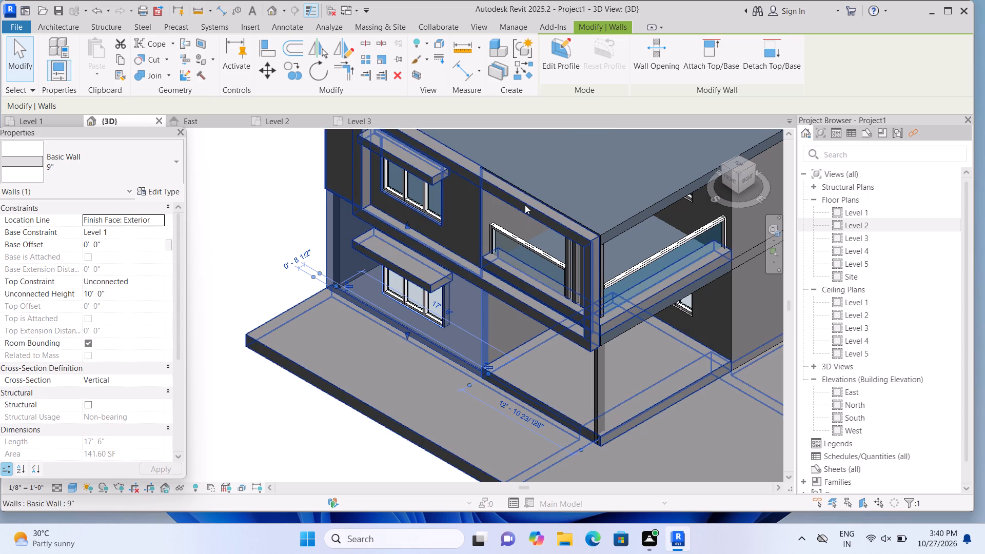
{"action": "left_click", "coordinate": [525, 205]}
{"action": "left_click", "coordinate": [566, 74]}
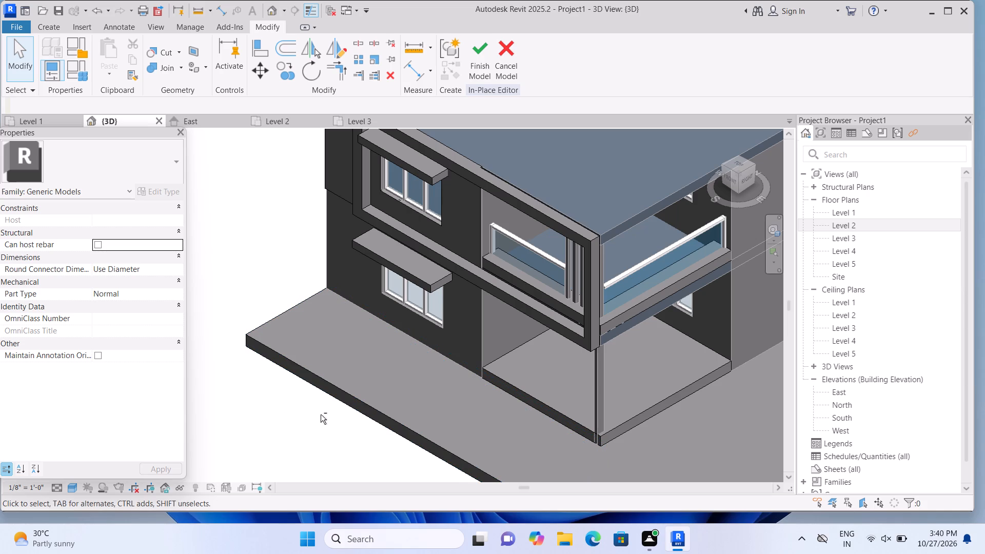
Examine the in-place model's extrusions around the balcony corner, the front facade frame and the ground-level slabs.
{"action": "scroll", "coordinate": [369, 408], "scroll_direction": "down", "scroll_amount": 5}
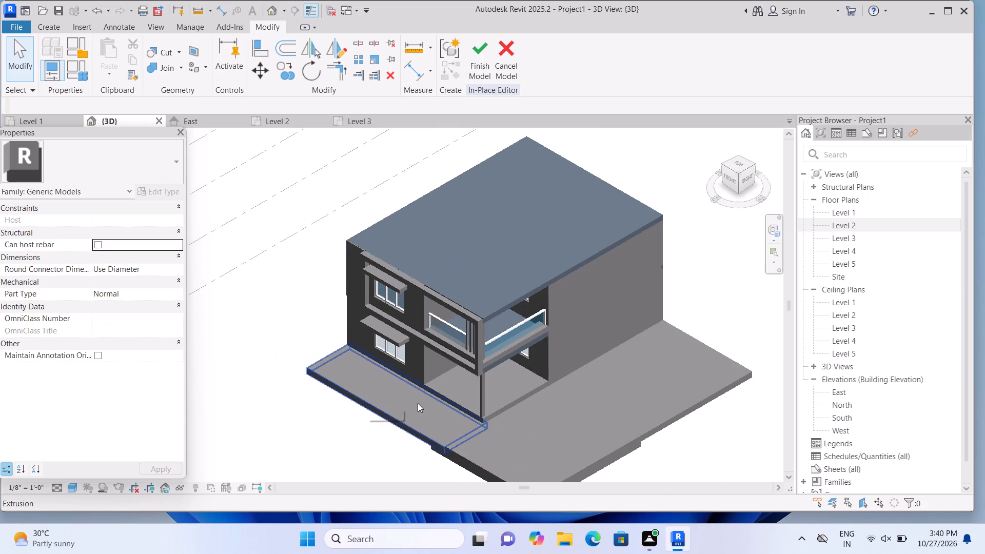
{"action": "scroll", "coordinate": [418, 403], "scroll_direction": "up", "scroll_amount": 4}
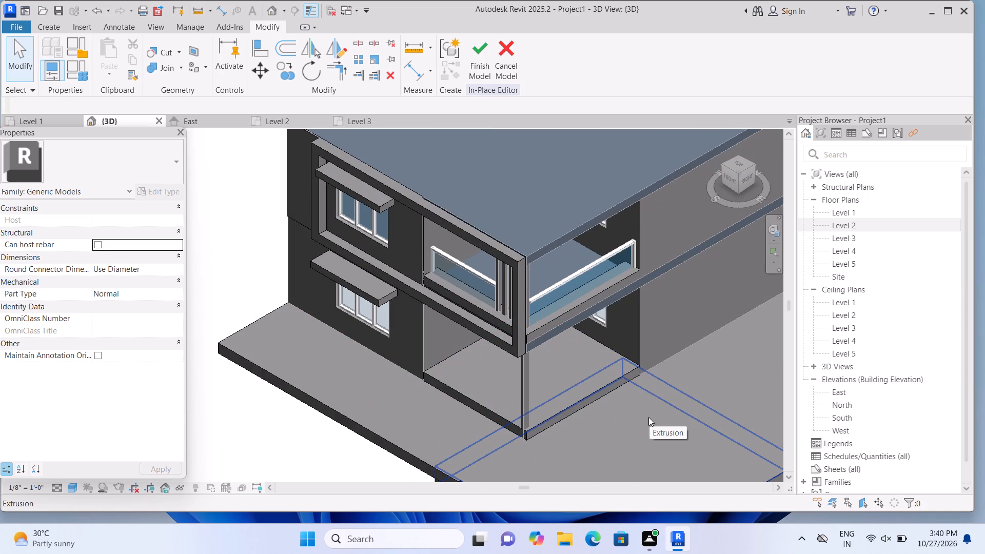
{"action": "scroll", "coordinate": [574, 416], "scroll_direction": "down", "scroll_amount": 5}
{"action": "scroll", "coordinate": [583, 413], "scroll_direction": "up", "scroll_amount": 5}
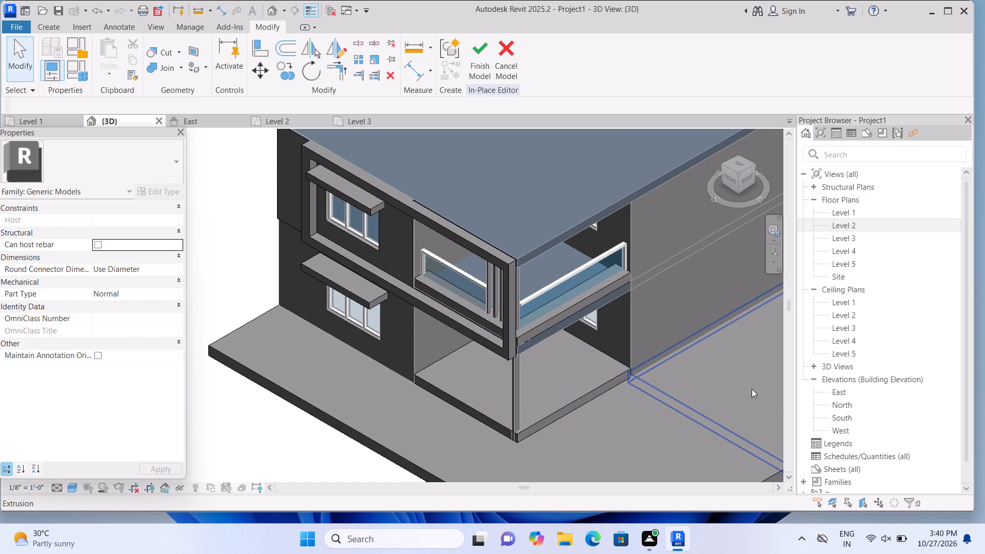
{"action": "scroll", "coordinate": [683, 412], "scroll_direction": "down", "scroll_amount": 1}
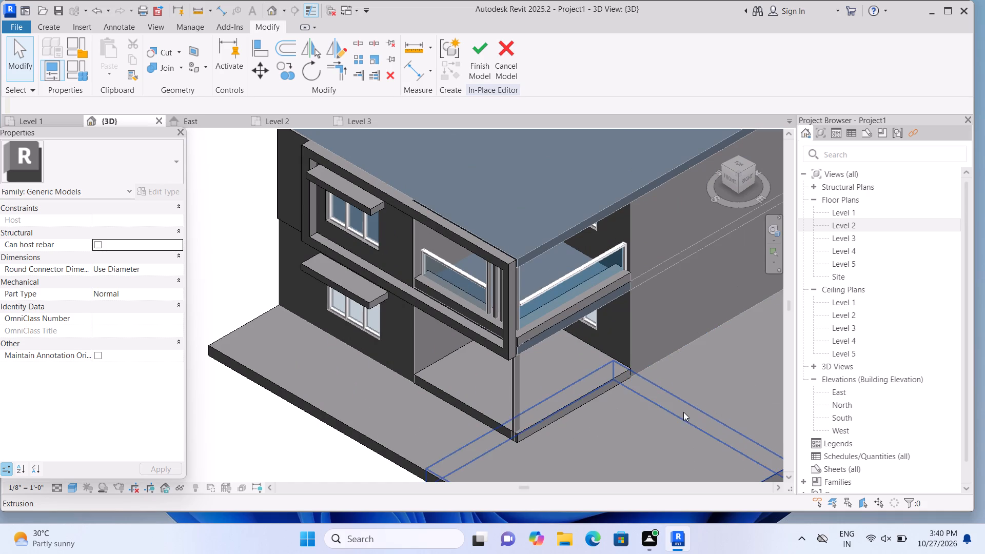
{"action": "scroll", "coordinate": [683, 412], "scroll_direction": "down", "scroll_amount": 1}
{"action": "scroll", "coordinate": [683, 412], "scroll_direction": "up", "scroll_amount": 3}
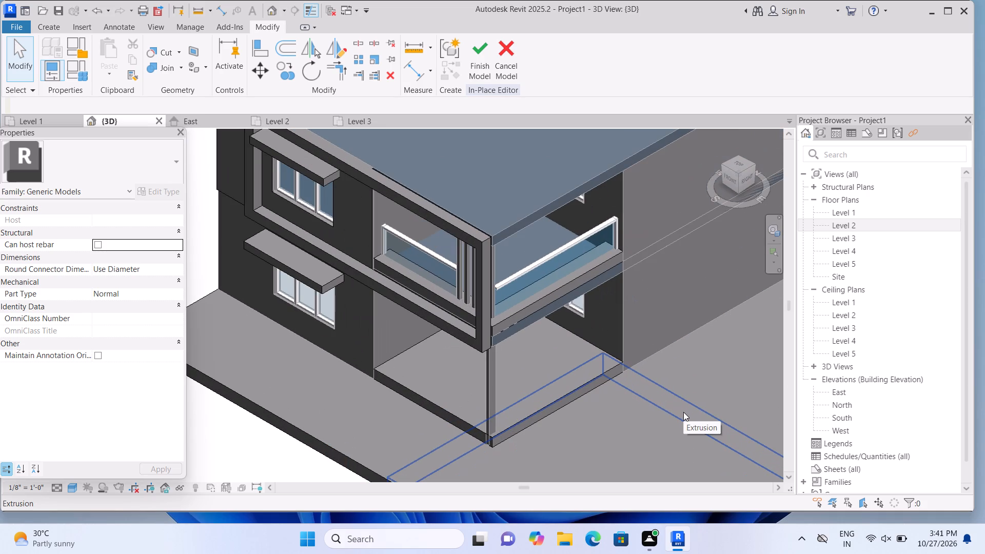
{"action": "scroll", "coordinate": [683, 412], "scroll_direction": "up", "scroll_amount": 1}
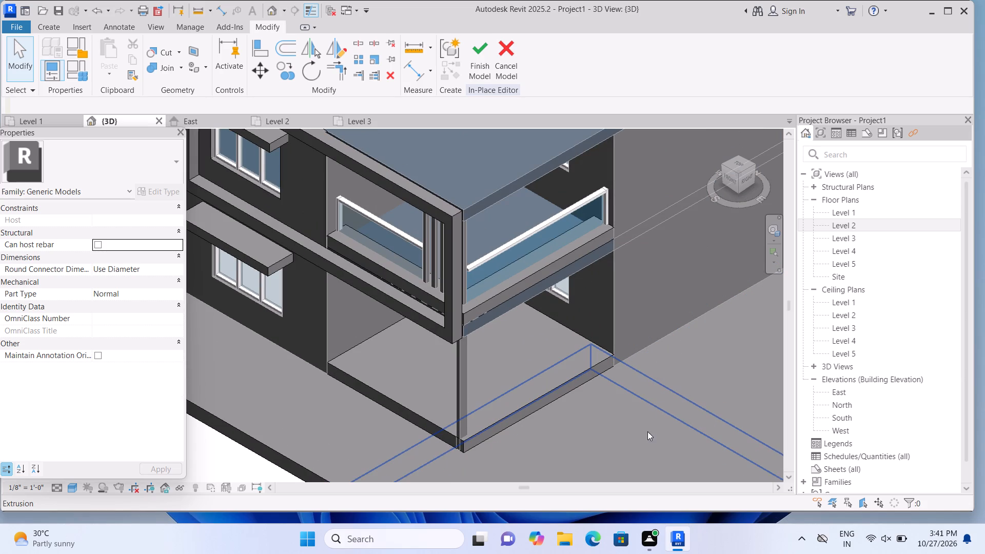
{"action": "scroll", "coordinate": [733, 375], "scroll_direction": "down", "scroll_amount": 4}
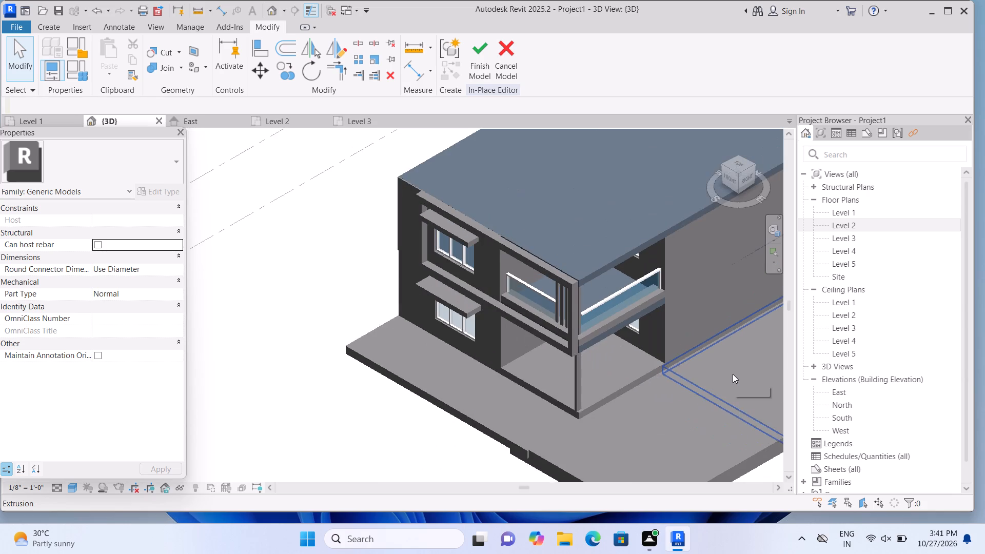
{"action": "scroll", "coordinate": [733, 374], "scroll_direction": "up", "scroll_amount": 5}
{"action": "middle_click", "coordinate": [733, 374], "text": "shift"}
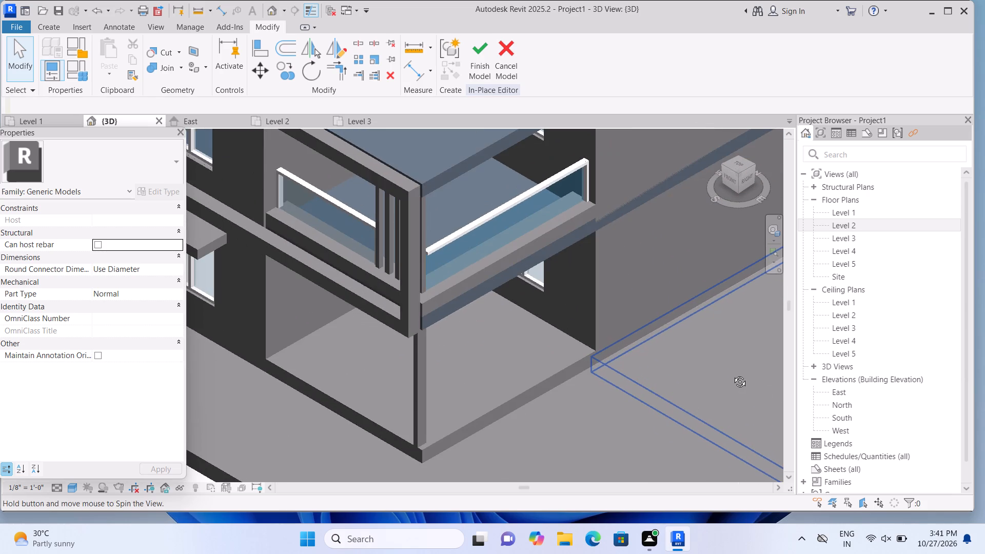
{"action": "scroll", "coordinate": [735, 373], "scroll_direction": "down", "scroll_amount": 4}
{"action": "scroll", "coordinate": [735, 373], "scroll_direction": "up", "scroll_amount": 3}
{"action": "scroll", "coordinate": [735, 373], "scroll_direction": "down", "scroll_amount": 1}
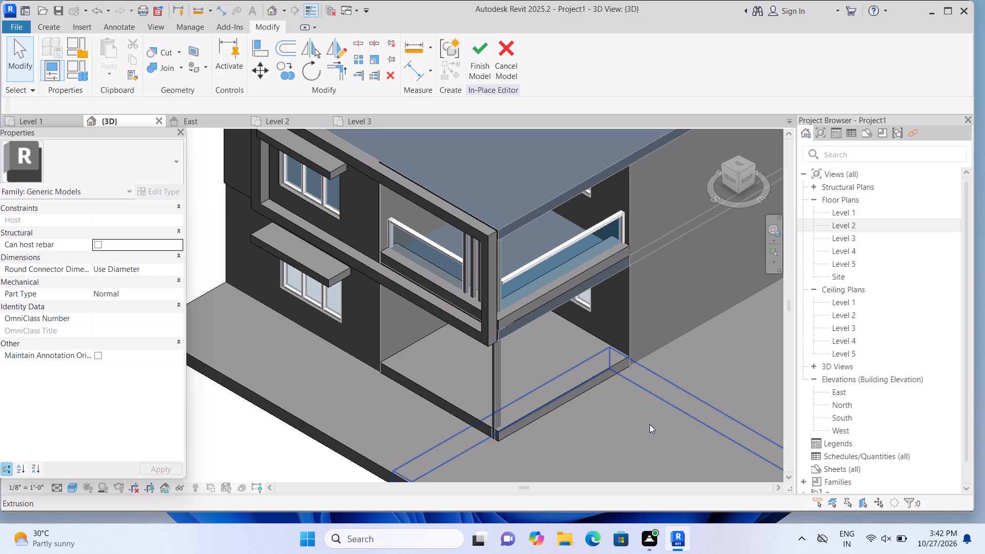
{"action": "scroll", "coordinate": [619, 368], "scroll_direction": "up", "scroll_amount": 3}
{"action": "scroll", "coordinate": [601, 308], "scroll_direction": "up", "scroll_amount": 3}
{"action": "scroll", "coordinate": [601, 309], "scroll_direction": "down", "scroll_amount": 5}
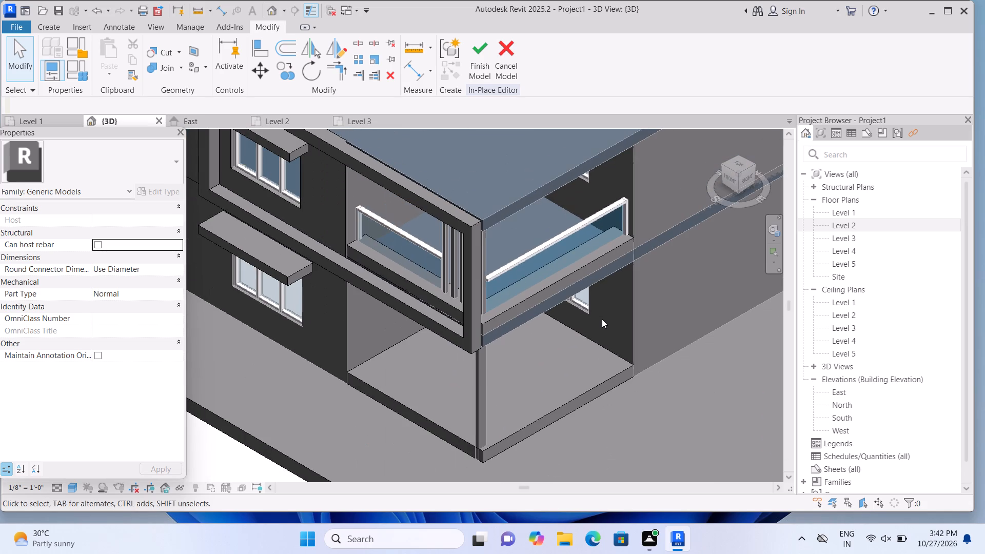
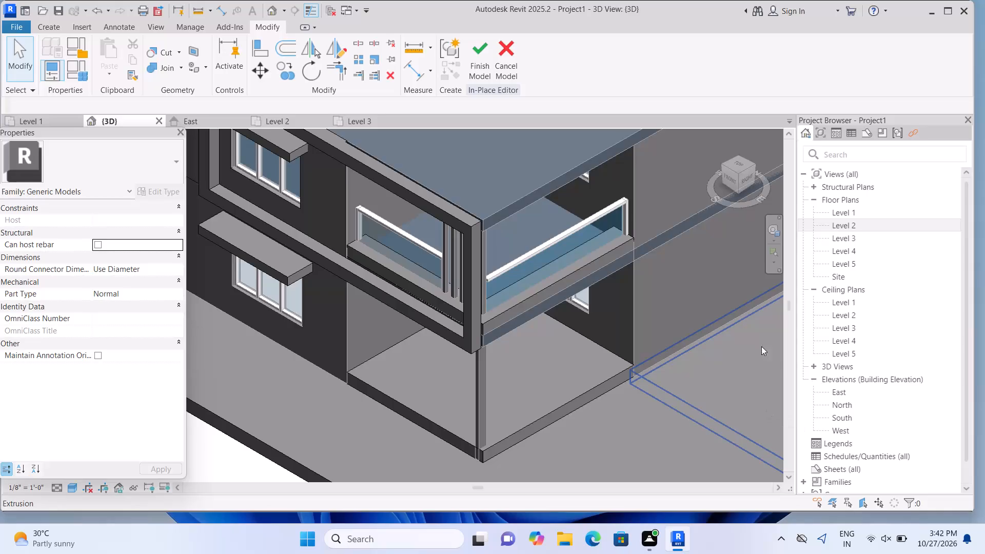
Examine the building from its side, rear and front, ending at the roof edge above the upper-storey windowed front wall.
{"action": "scroll", "coordinate": [681, 302], "scroll_direction": "down", "scroll_amount": 7}
{"action": "scroll", "coordinate": [685, 310], "scroll_direction": "up", "scroll_amount": 3}
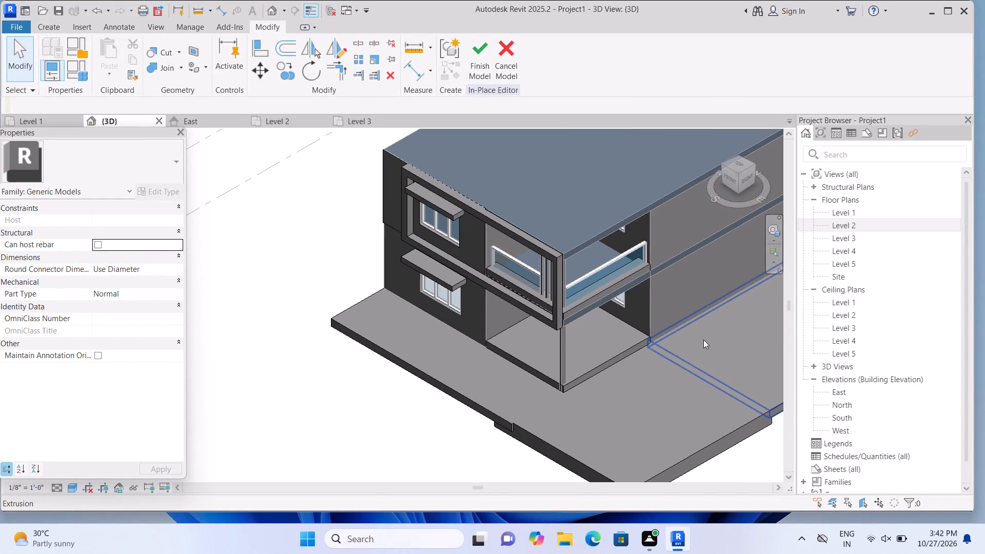
{"action": "middle_click_drag", "start_coordinate": [704, 354], "coordinate": [597, 364], "text": "shift"}
{"action": "middle_click", "coordinate": [614, 367]}
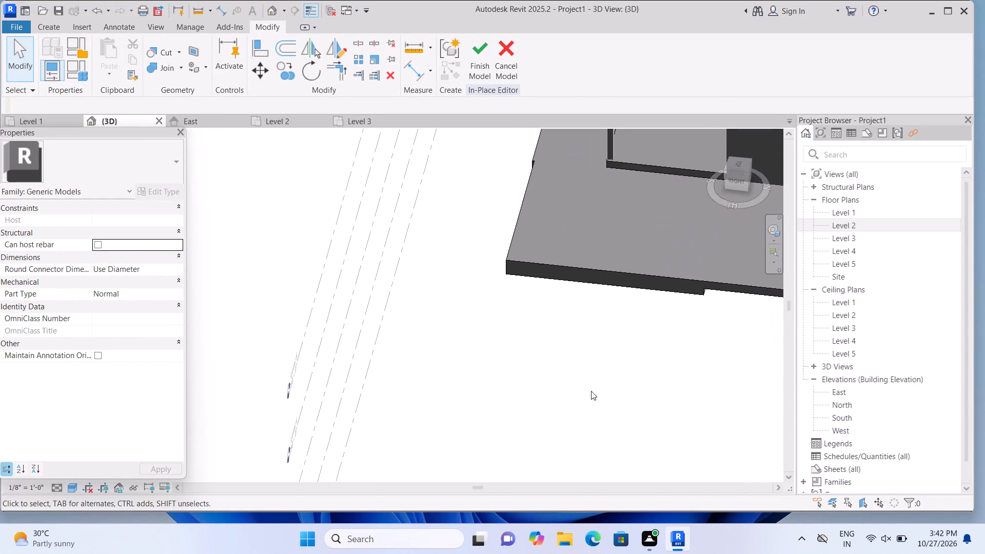
{"action": "middle_click_drag", "start_coordinate": [602, 322], "coordinate": [592, 358]}
{"action": "scroll", "coordinate": [597, 348], "scroll_direction": "up", "scroll_amount": 1}
{"action": "middle_click_drag", "start_coordinate": [597, 348], "coordinate": [568, 395]}
{"action": "scroll", "coordinate": [564, 393], "scroll_direction": "down", "scroll_amount": 5}
{"action": "scroll", "coordinate": [592, 319], "scroll_direction": "up", "scroll_amount": 1}
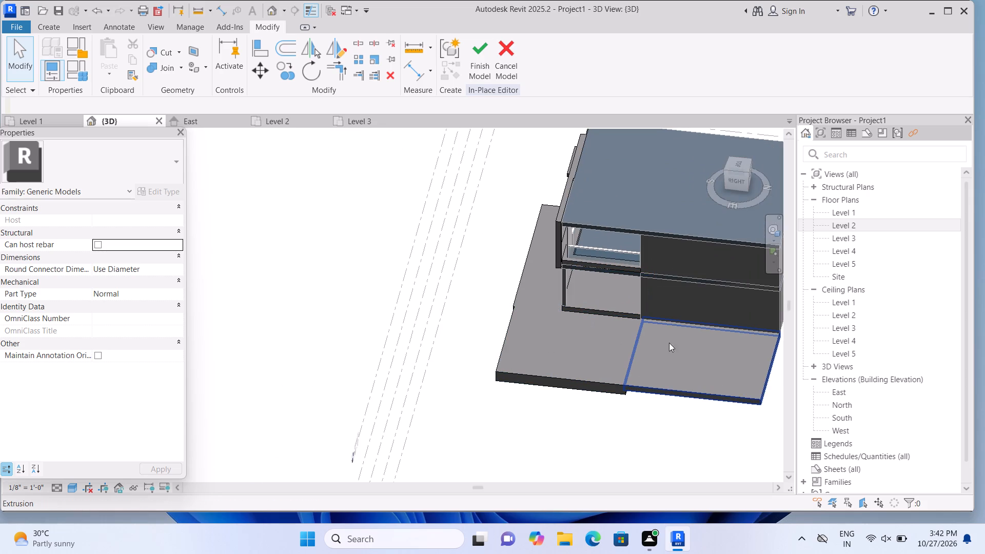
{"action": "middle_click_drag", "start_coordinate": [557, 344], "coordinate": [795, 327], "text": "shift"}
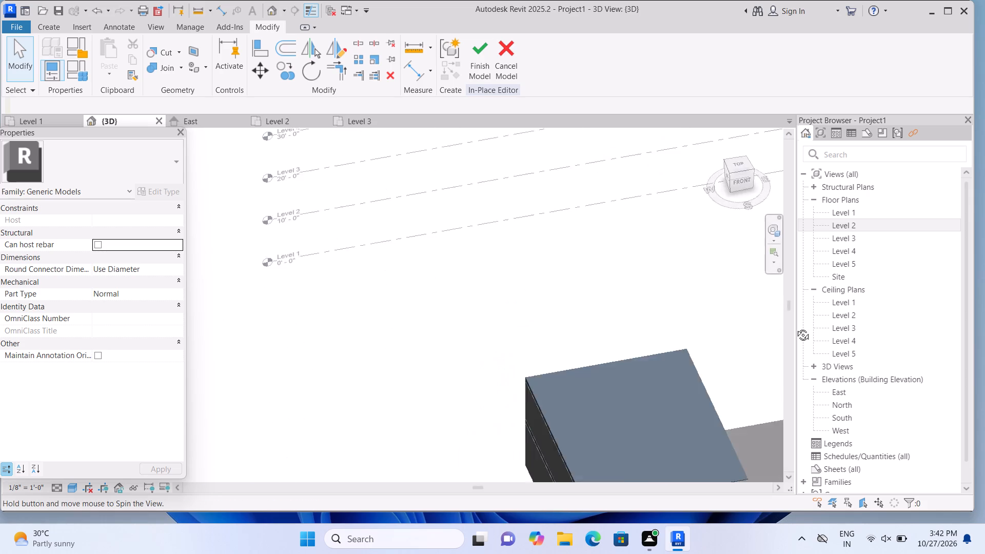
{"action": "middle_click_drag", "start_coordinate": [795, 327], "coordinate": [797, 276], "text": "shift"}
{"action": "middle_click_drag", "start_coordinate": [494, 393], "coordinate": [550, 431], "text": "shift"}
{"action": "scroll", "coordinate": [549, 426], "scroll_direction": "up", "scroll_amount": 1}
{"action": "middle_click_drag", "start_coordinate": [549, 426], "coordinate": [478, 361]}
{"action": "scroll", "coordinate": [478, 361], "scroll_direction": "up", "scroll_amount": 1}
{"action": "middle_click", "coordinate": [493, 372]}
{"action": "middle_click_drag", "start_coordinate": [491, 371], "coordinate": [426, 336]}
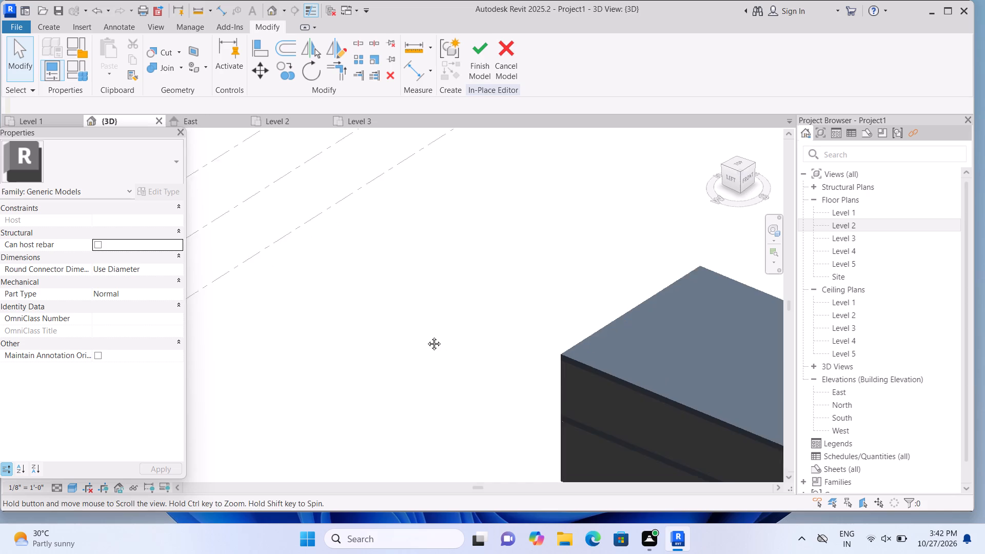
{"action": "middle_click_drag", "start_coordinate": [426, 336], "coordinate": [421, 334]}
{"action": "scroll", "coordinate": [450, 351], "scroll_direction": "down", "scroll_amount": 2}
{"action": "scroll", "coordinate": [739, 423], "scroll_direction": "up", "scroll_amount": 4}
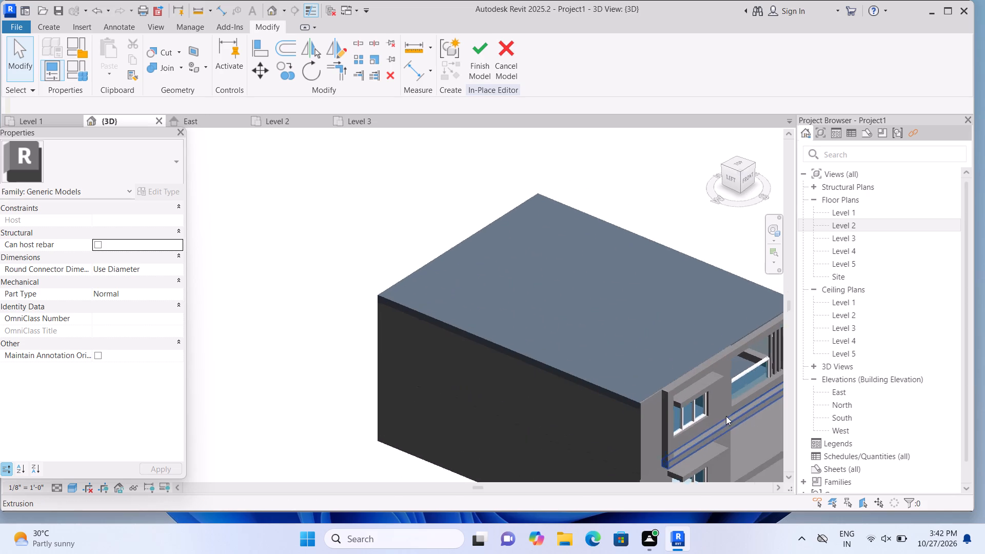
{"action": "scroll", "coordinate": [723, 414], "scroll_direction": "up", "scroll_amount": 2}
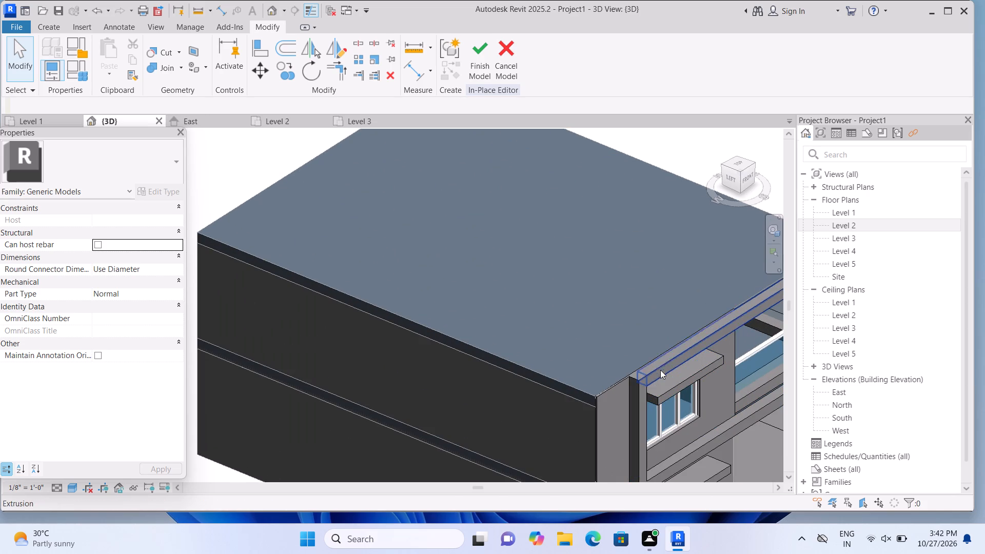
{"action": "middle_click_drag", "start_coordinate": [636, 349], "coordinate": [491, 310]}
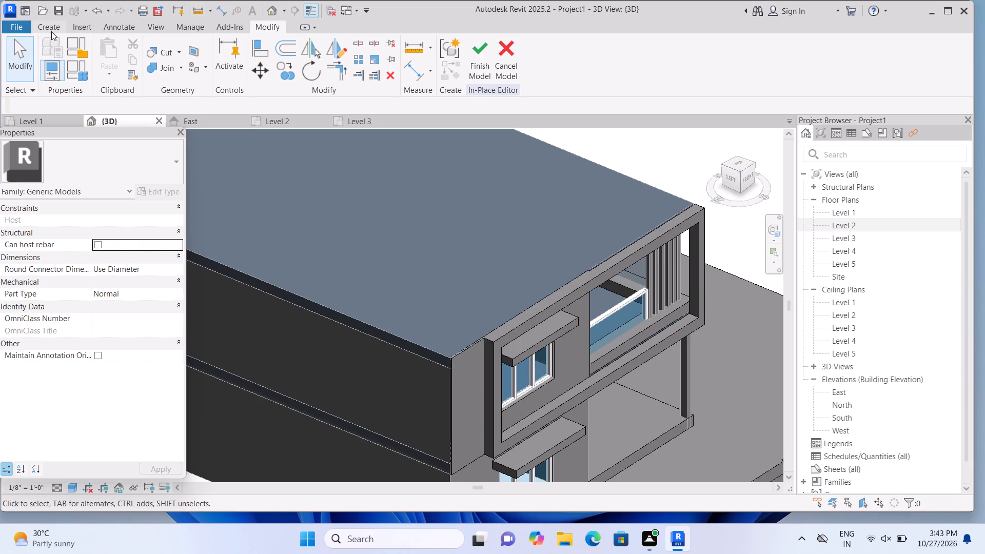
Extrude a rectangle about 17'-1" by 4'-8" on the roof's top face, along the front edge above the windowed wall.
{"action": "left_click", "coordinate": [37, 25]}
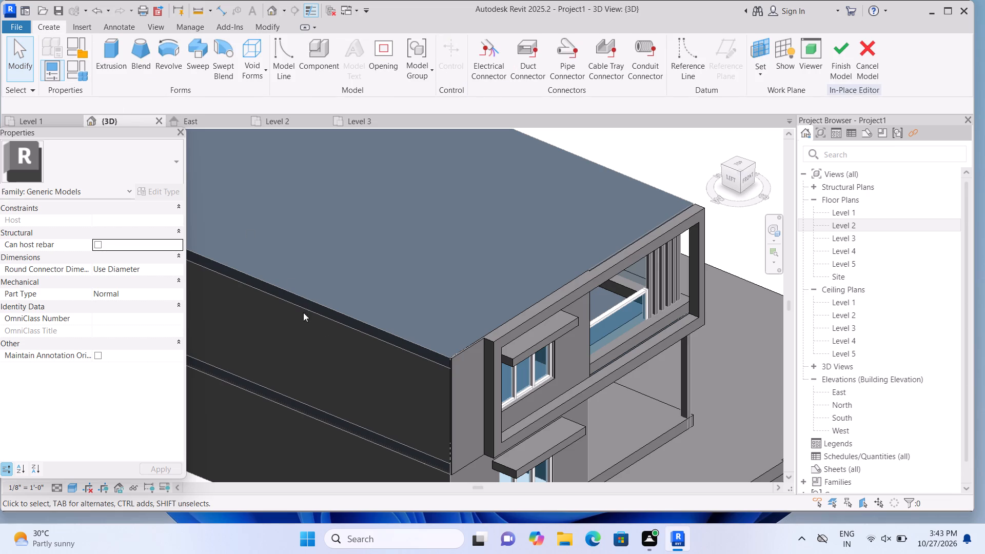
{"action": "left_click", "coordinate": [109, 45]}
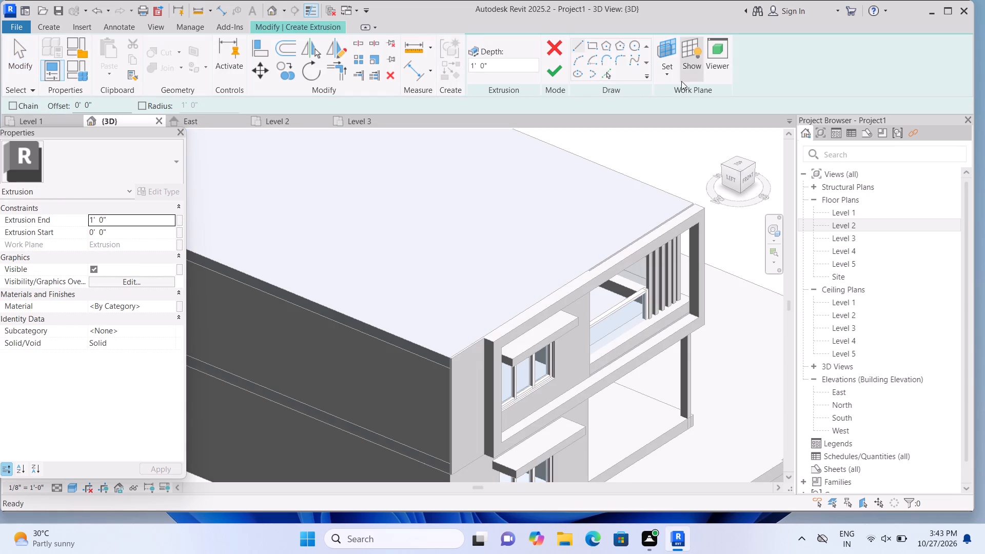
{"action": "left_click", "coordinate": [670, 75]}
{"action": "left_click", "coordinate": [687, 126]}
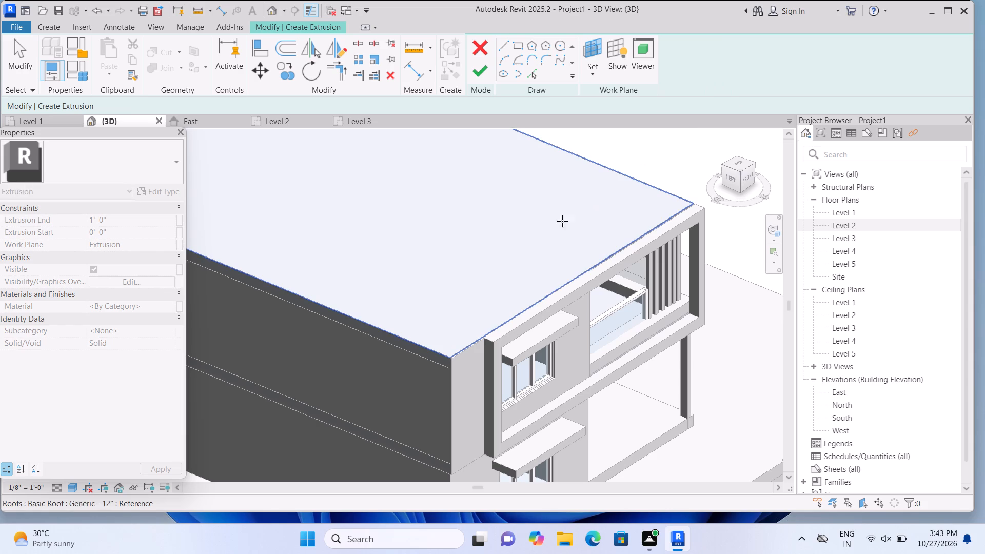
{"action": "left_click", "coordinate": [569, 252]}
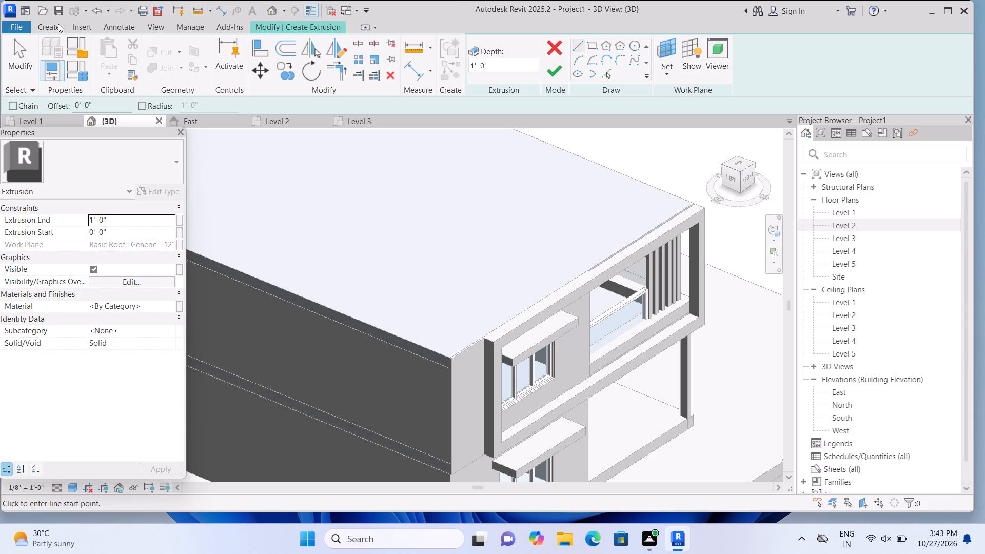
{"action": "left_click", "coordinate": [594, 50]}
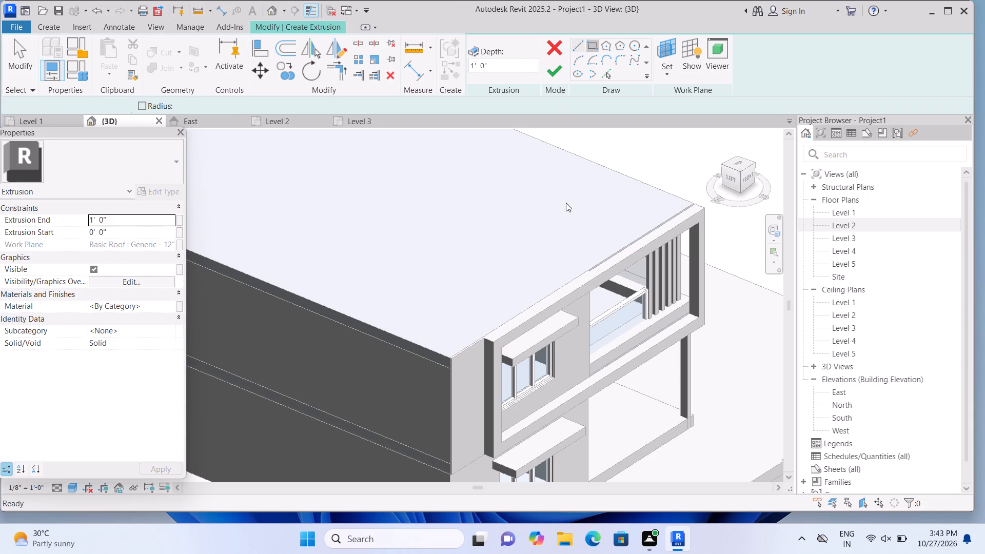
{"action": "left_click", "coordinate": [585, 273]}
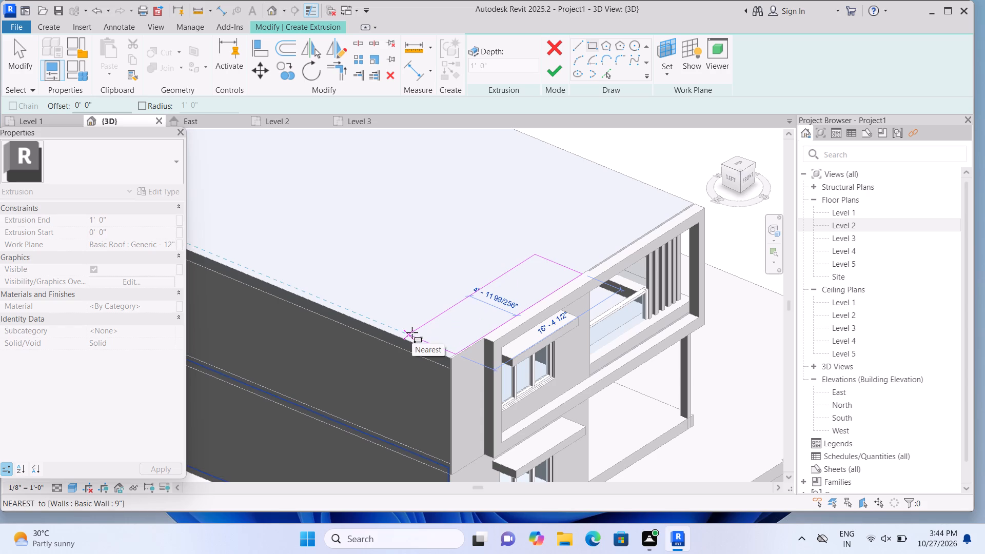
{"action": "scroll", "coordinate": [412, 334], "scroll_direction": "up", "scroll_amount": 5}
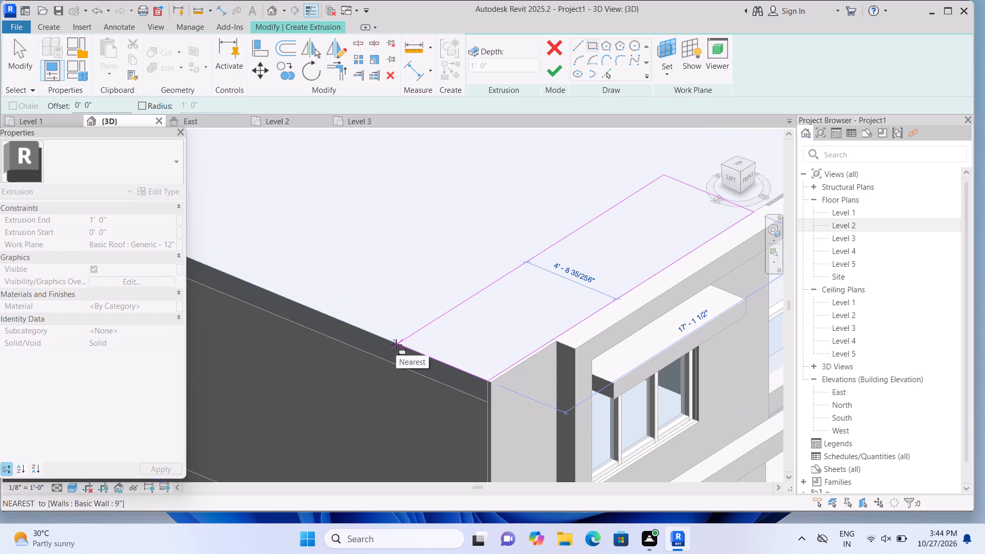
{"action": "left_click", "coordinate": [396, 345]}
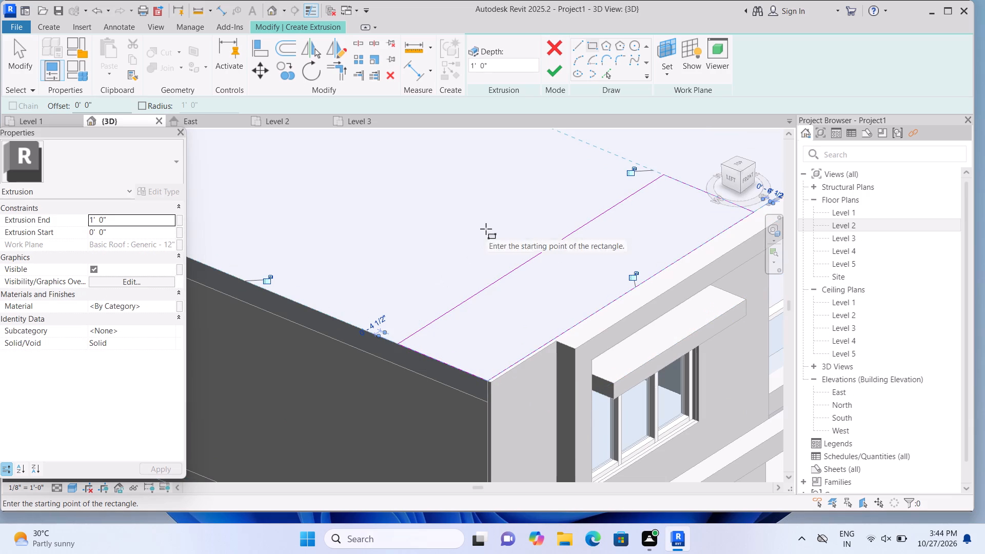
{"action": "left_click", "coordinate": [550, 69]}
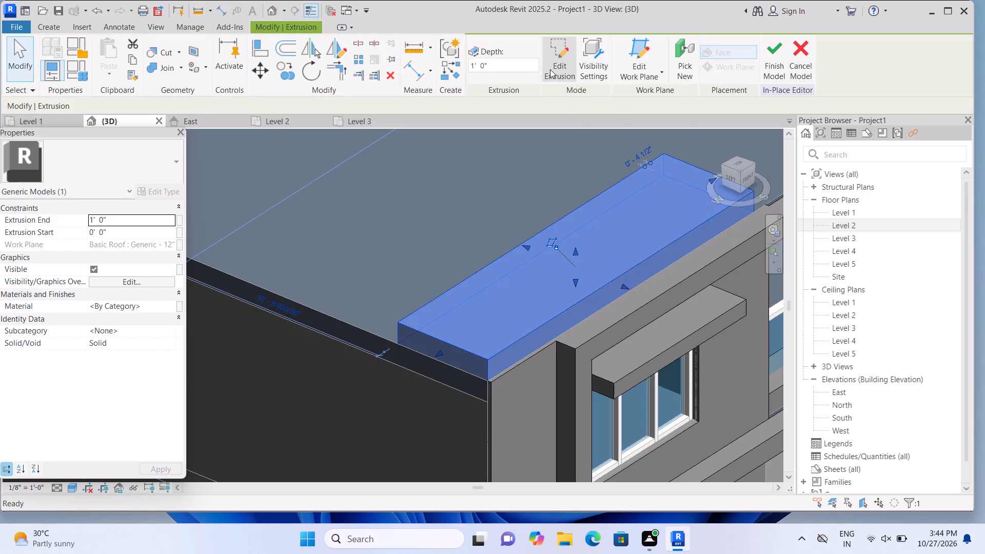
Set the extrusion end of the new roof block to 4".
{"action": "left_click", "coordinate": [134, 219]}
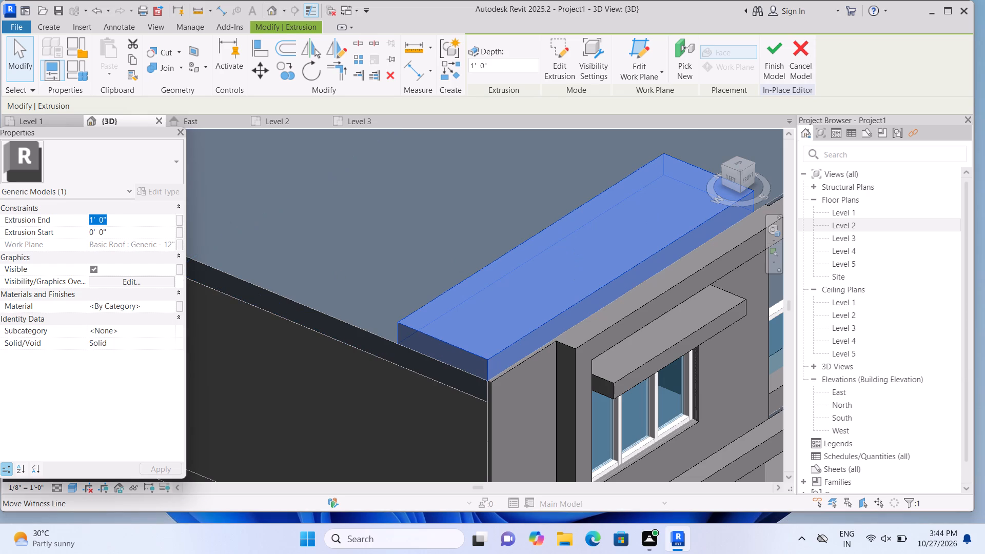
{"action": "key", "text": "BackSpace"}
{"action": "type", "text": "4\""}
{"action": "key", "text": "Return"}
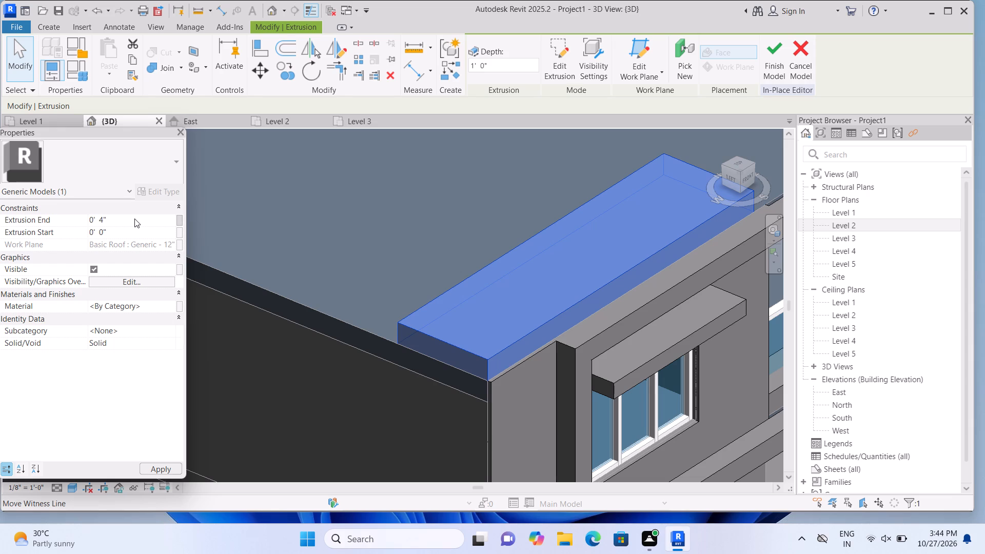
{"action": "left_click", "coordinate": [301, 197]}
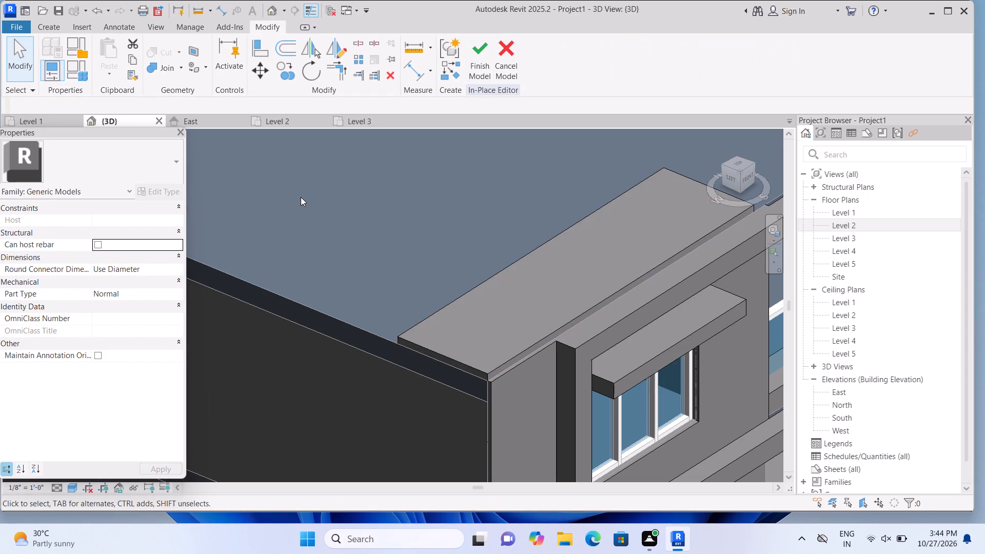
Set the extrusion end of the roof block above the windowed front wall to 4'.
{"action": "left_click", "coordinate": [501, 310]}
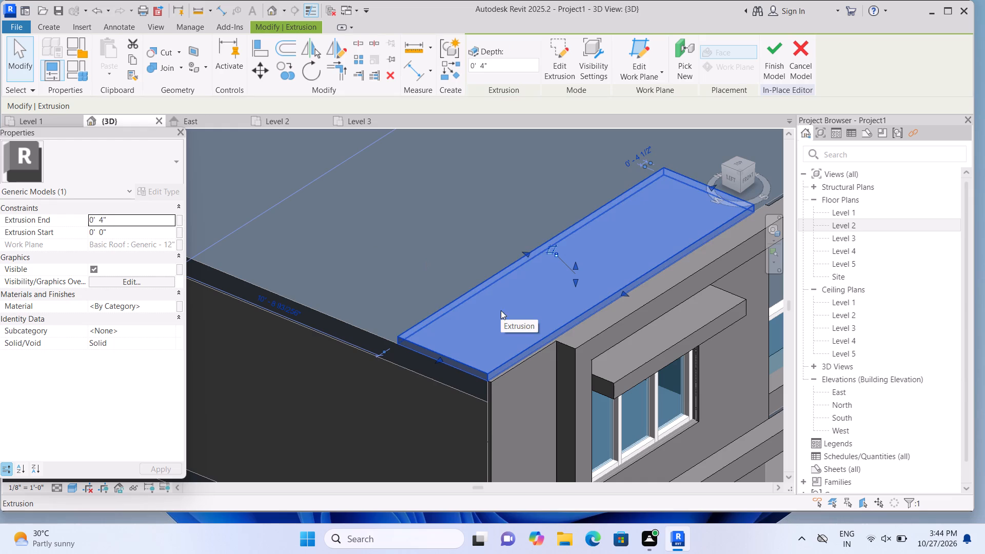
{"action": "left_click", "coordinate": [158, 222]}
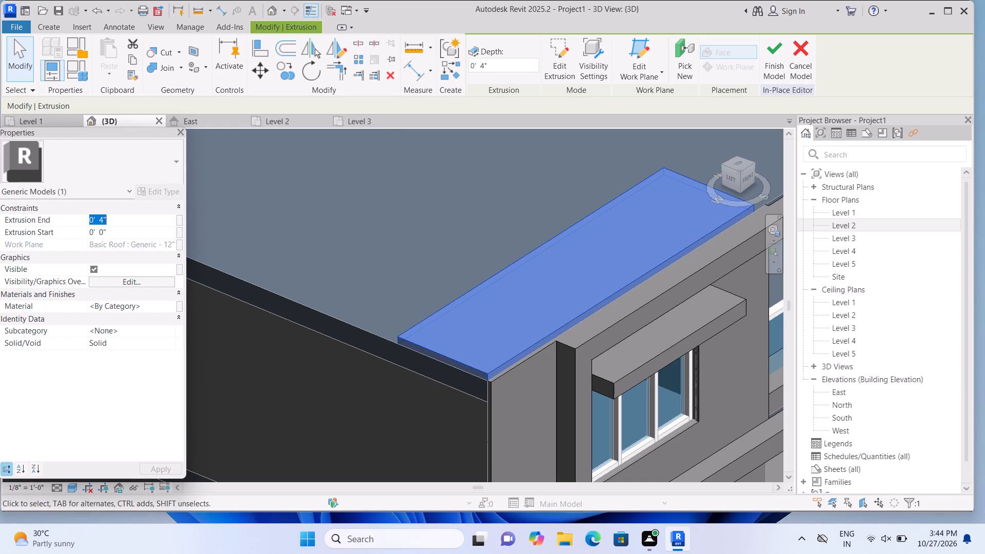
{"action": "type", "text": "4'"}
{"action": "key", "text": "Return"}
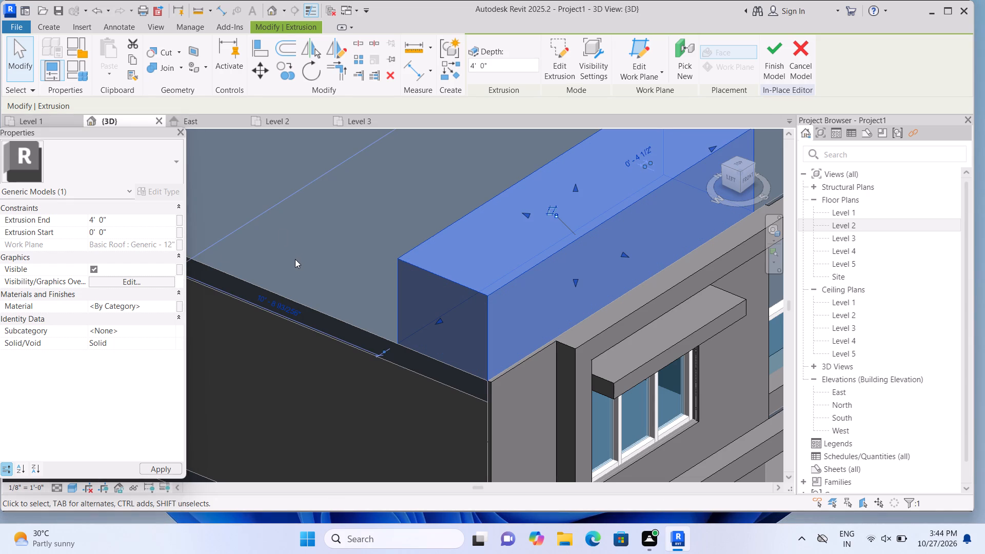
{"action": "scroll", "coordinate": [295, 267], "scroll_direction": "down", "scroll_amount": 7}
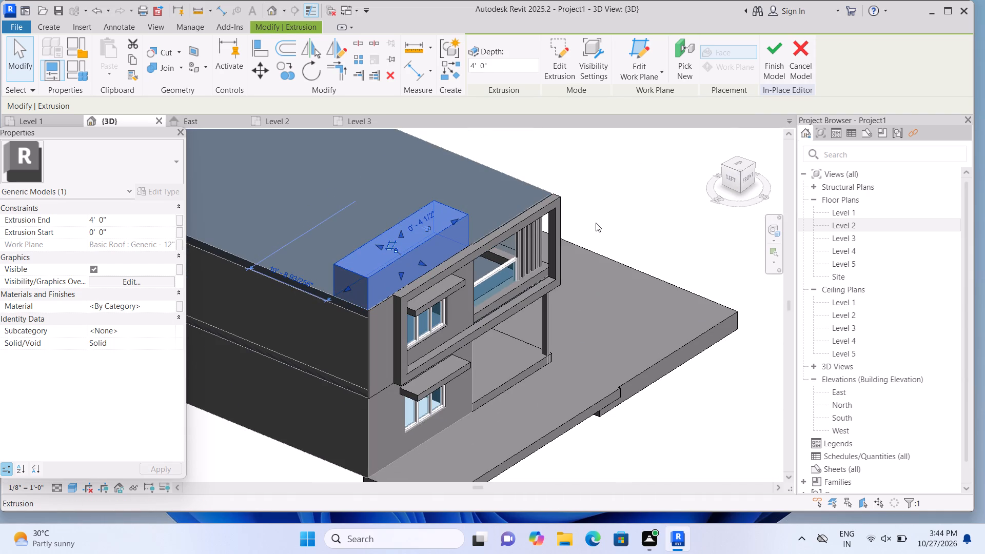
{"action": "left_click", "coordinate": [623, 218]}
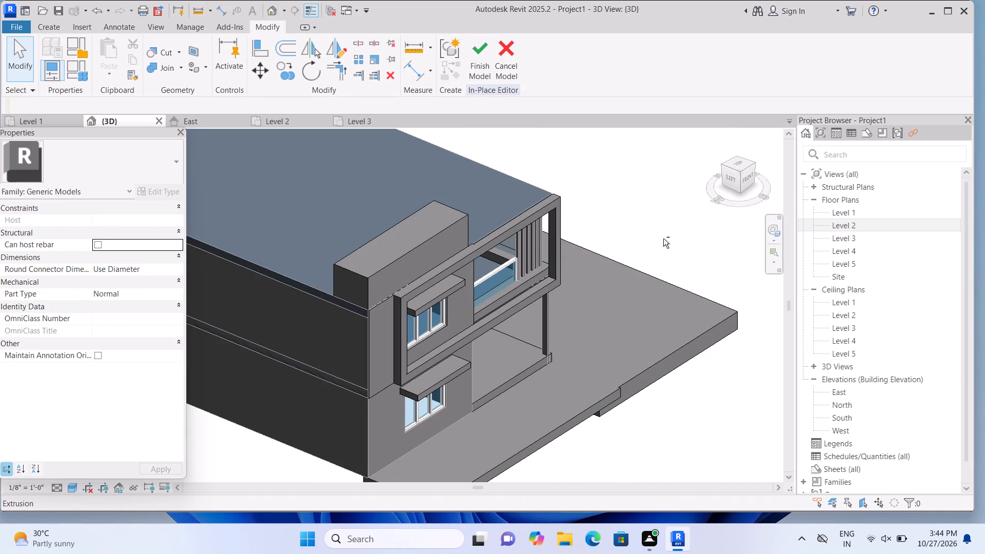
Stretch the roof block's front face slightly outward so it sits flush with the front wall face below.
{"action": "scroll", "coordinate": [632, 298], "scroll_direction": "up", "scroll_amount": 2}
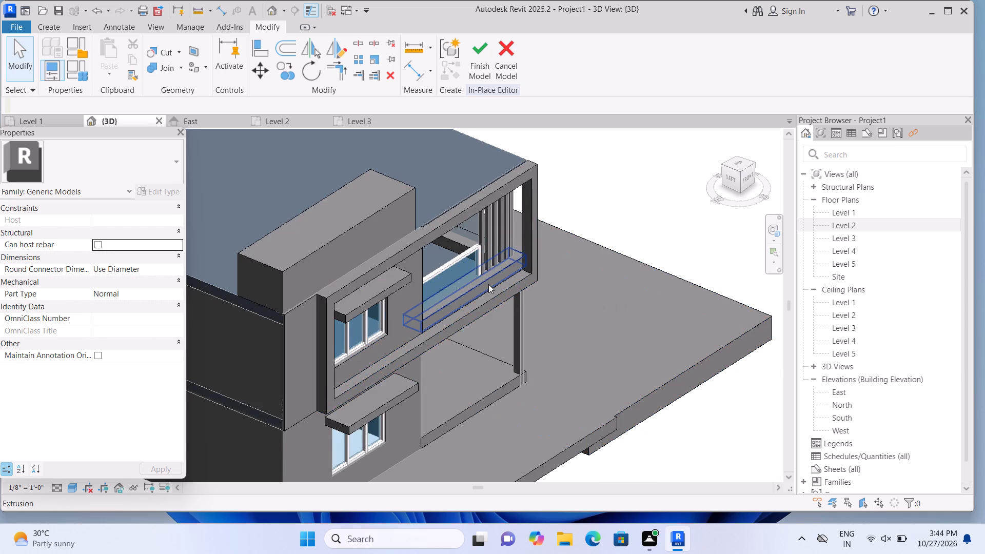
{"action": "scroll", "coordinate": [488, 284], "scroll_direction": "up", "scroll_amount": 1}
{"action": "scroll", "coordinate": [220, 286], "scroll_direction": "up", "scroll_amount": 1}
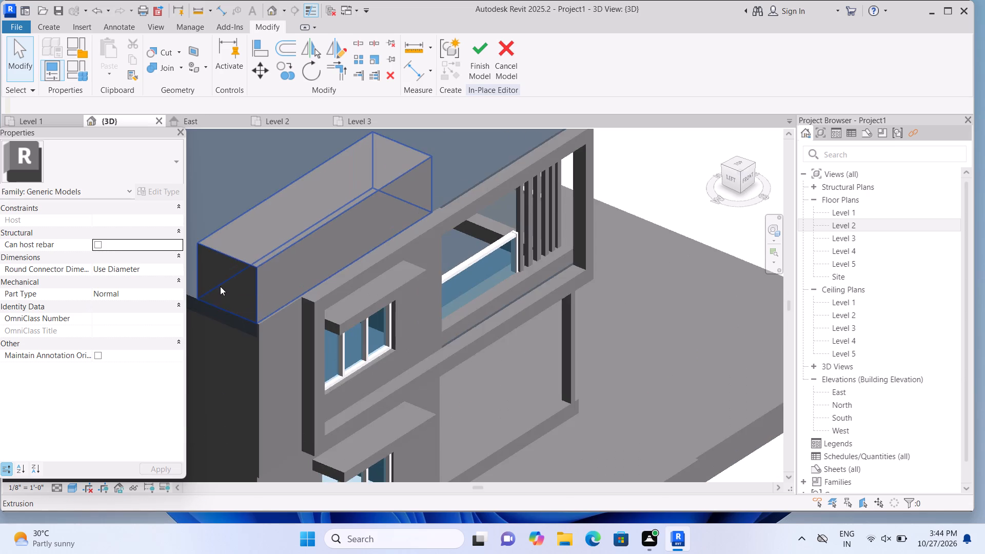
{"action": "scroll", "coordinate": [220, 286], "scroll_direction": "up", "scroll_amount": 4}
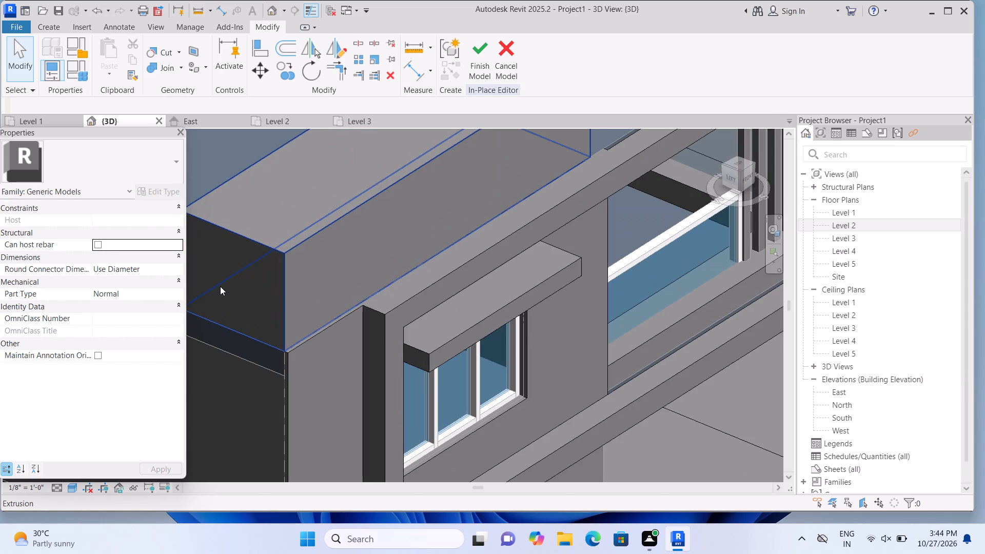
{"action": "scroll", "coordinate": [220, 286], "scroll_direction": "up", "scroll_amount": 2}
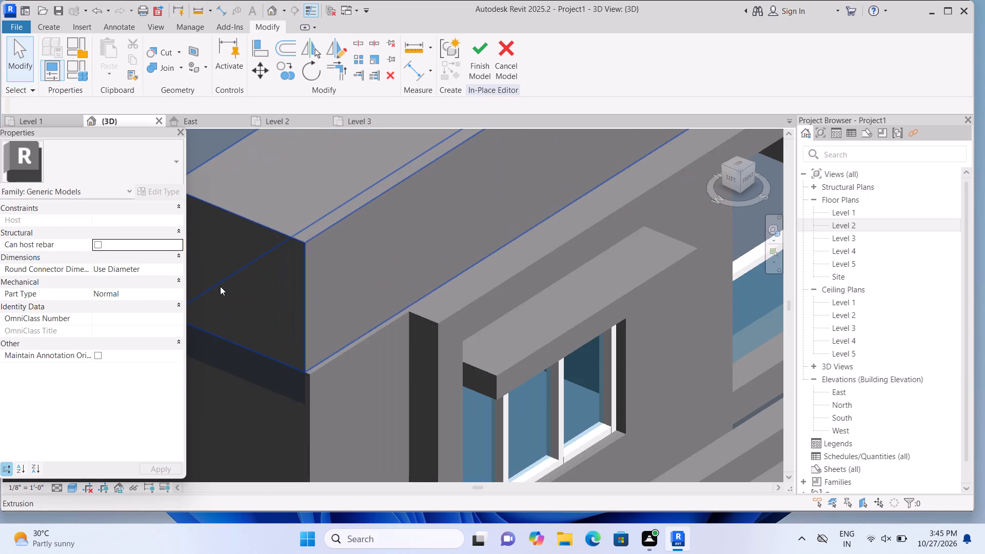
{"action": "left_click", "coordinate": [220, 286]}
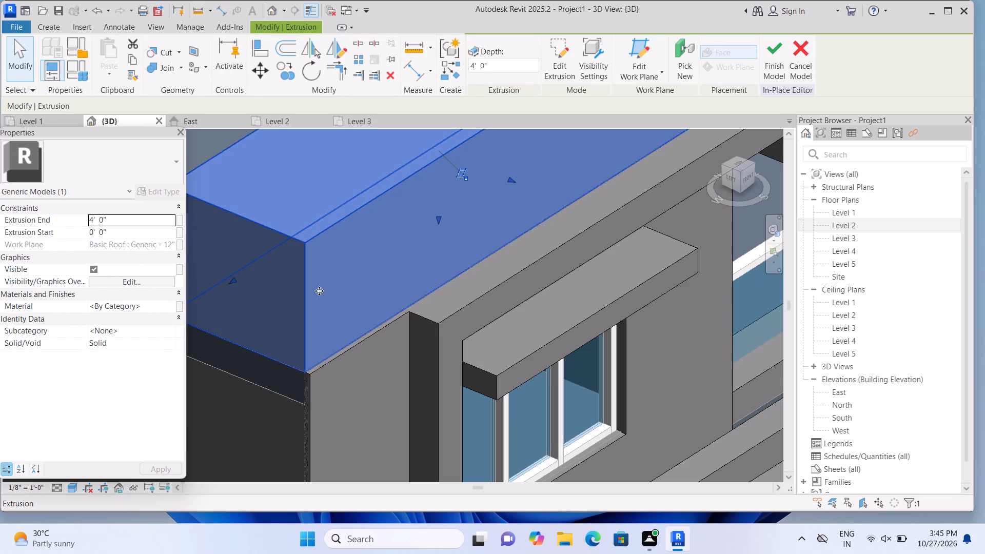
{"action": "left_click_drag", "start_coordinate": [509, 180], "coordinate": [512, 184]}
{"action": "double_click", "coordinate": [512, 184]}
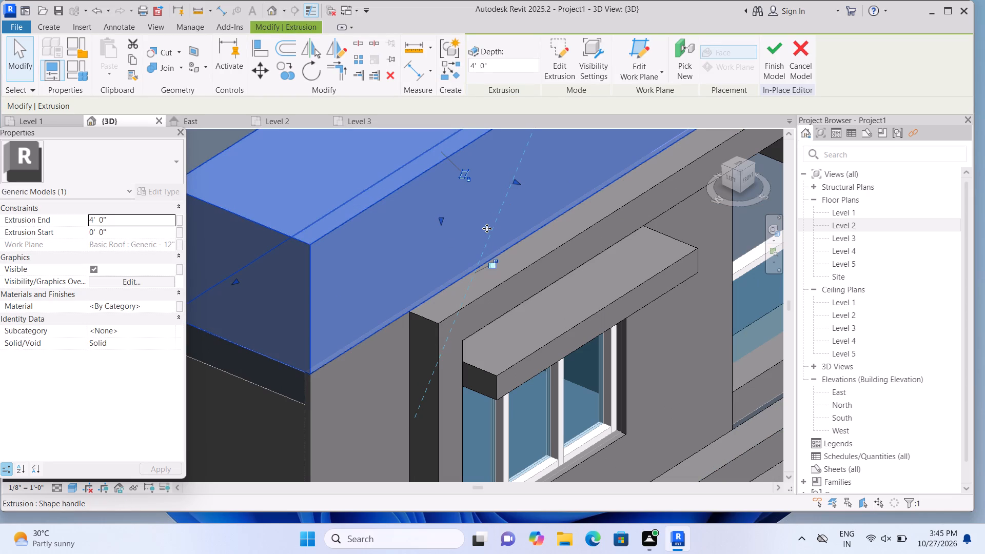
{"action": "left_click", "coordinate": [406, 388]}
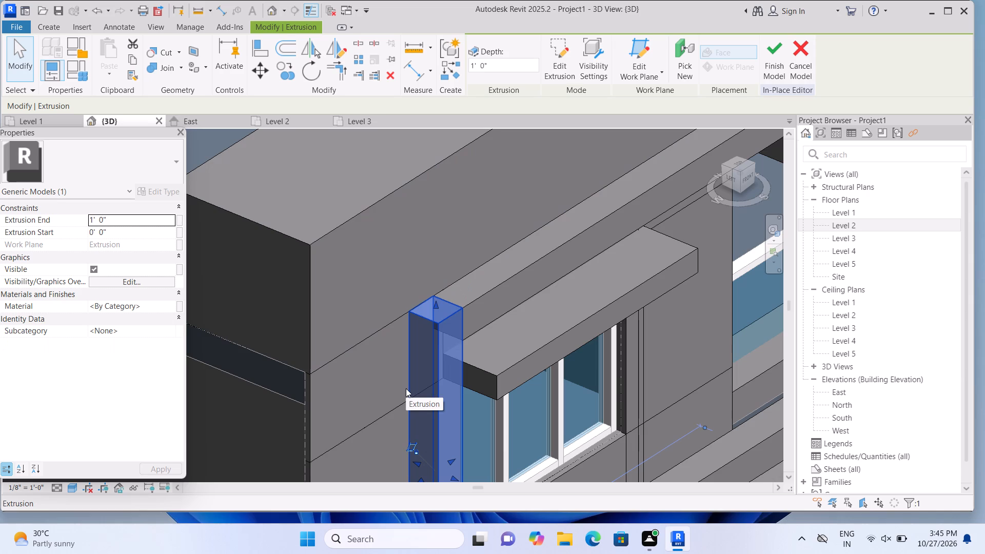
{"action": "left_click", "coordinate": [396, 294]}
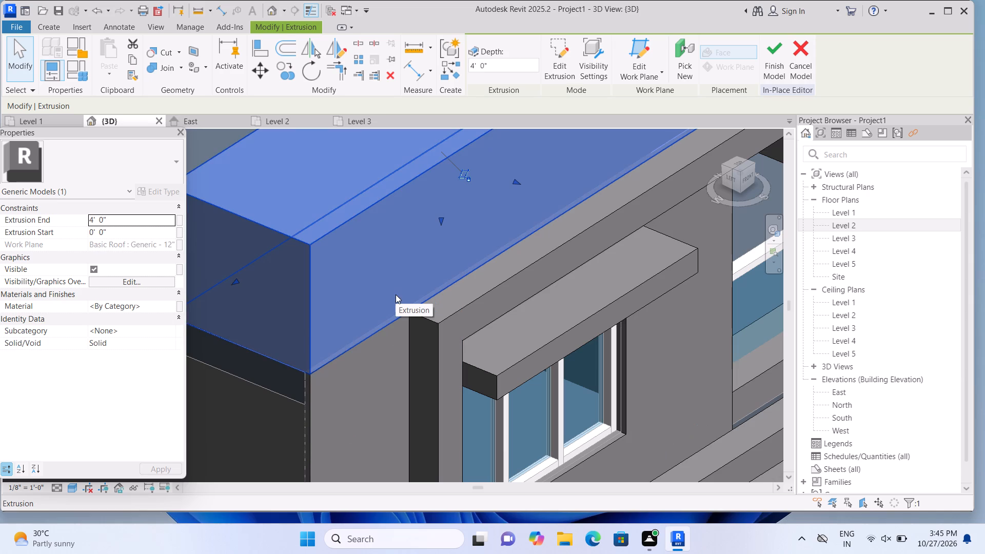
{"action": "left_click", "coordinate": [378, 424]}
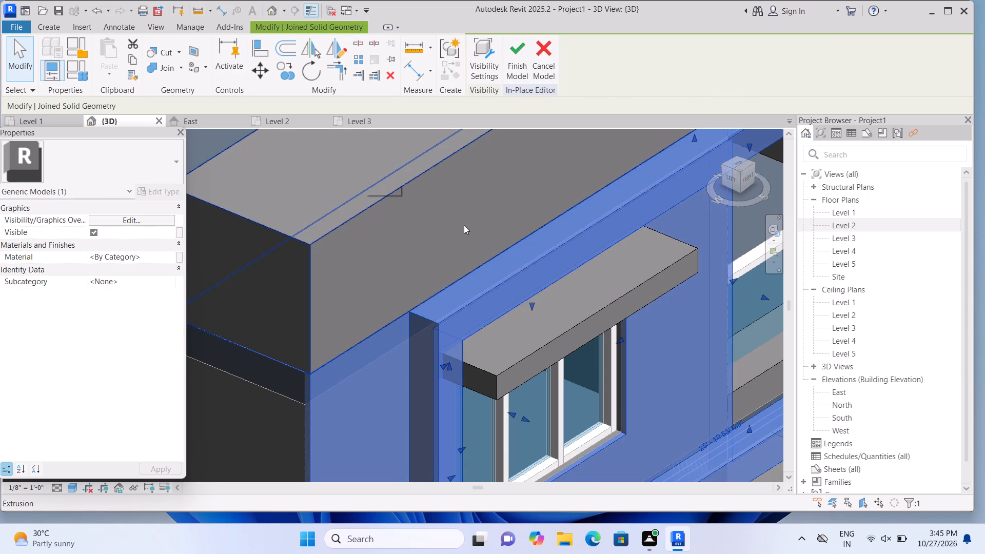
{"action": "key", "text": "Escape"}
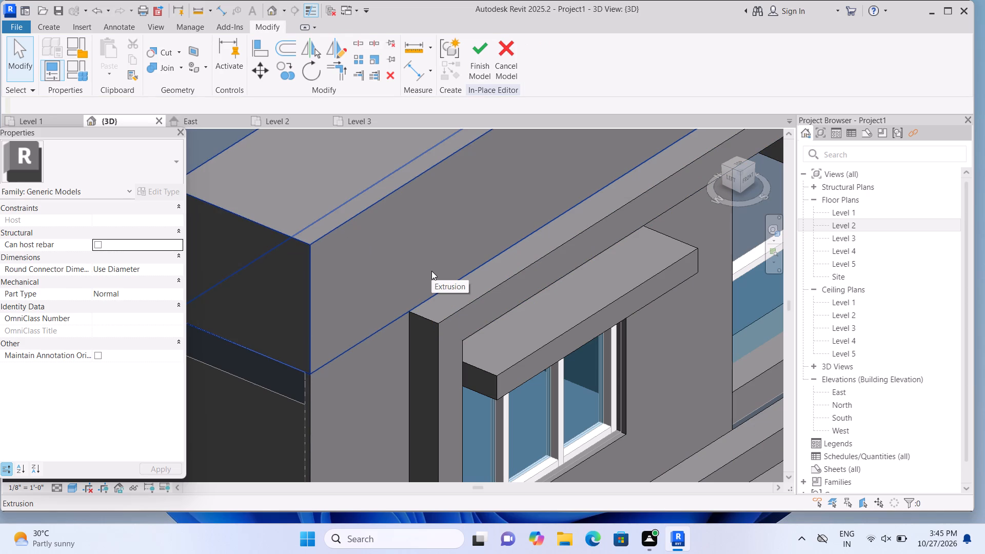
Examine the new roof block, front facade and glazed balcony corner from several angles and from the home view.
{"action": "scroll", "coordinate": [431, 271], "scroll_direction": "down", "scroll_amount": 9}
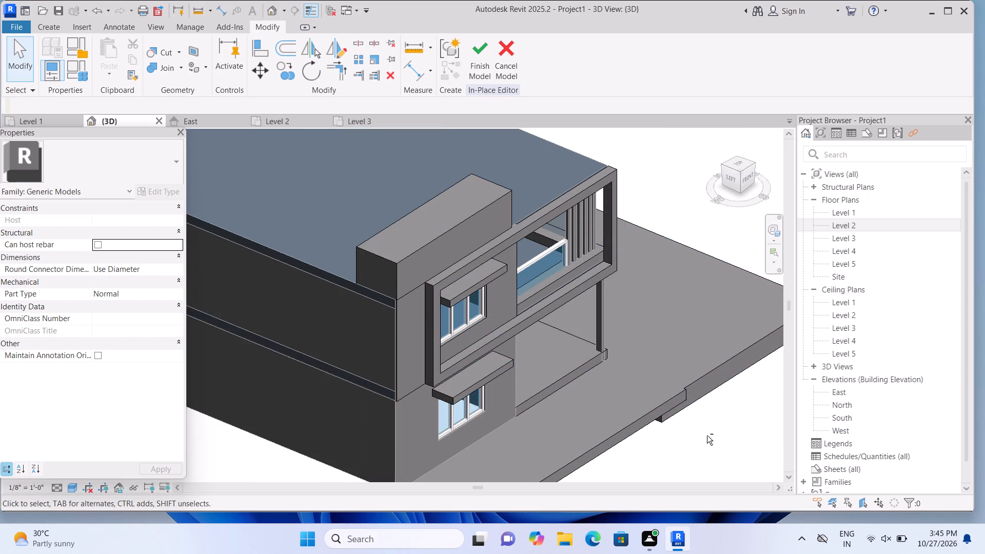
{"action": "middle_click_drag", "start_coordinate": [747, 426], "coordinate": [672, 447], "text": "shift"}
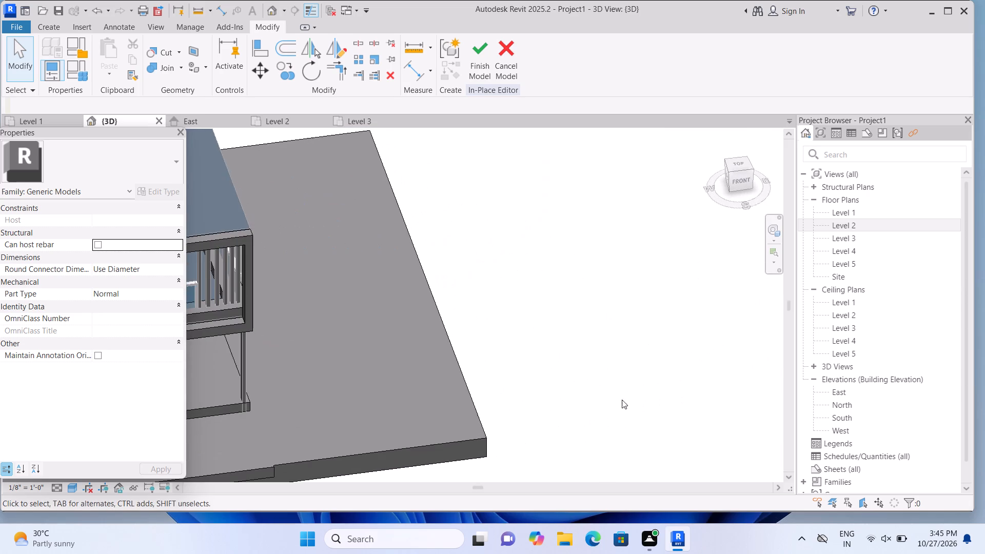
{"action": "middle_click_drag", "start_coordinate": [588, 320], "coordinate": [820, 325]}
{"action": "scroll", "coordinate": [444, 410], "scroll_direction": "up", "scroll_amount": 2}
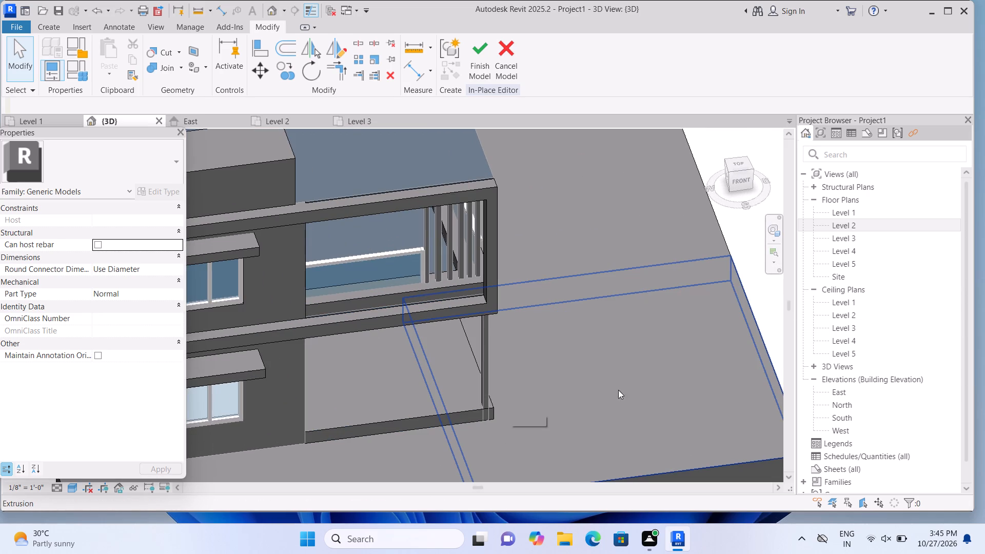
{"action": "middle_click_drag", "start_coordinate": [544, 396], "coordinate": [762, 380]}
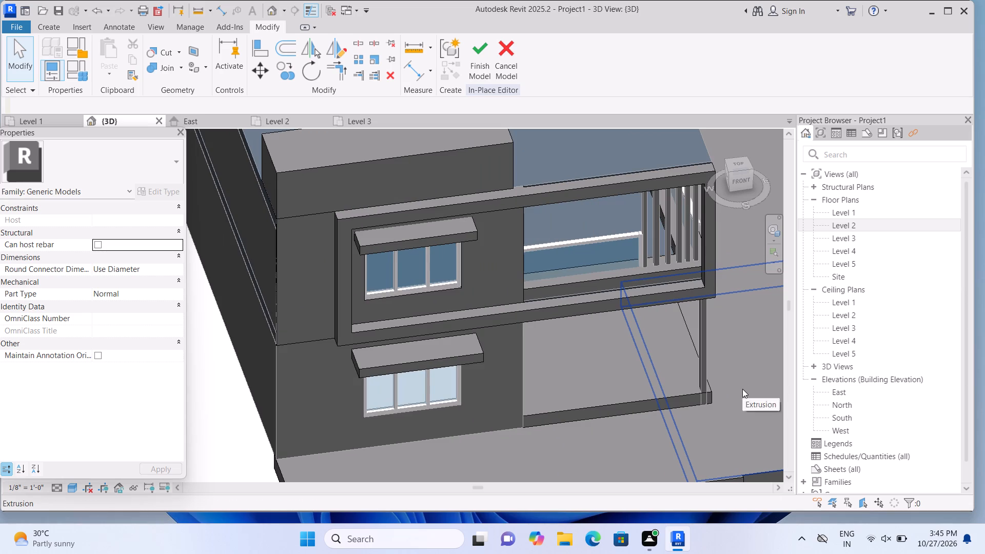
{"action": "scroll", "coordinate": [742, 389], "scroll_direction": "up", "scroll_amount": 1}
{"action": "scroll", "coordinate": [742, 389], "scroll_direction": "down", "scroll_amount": 3}
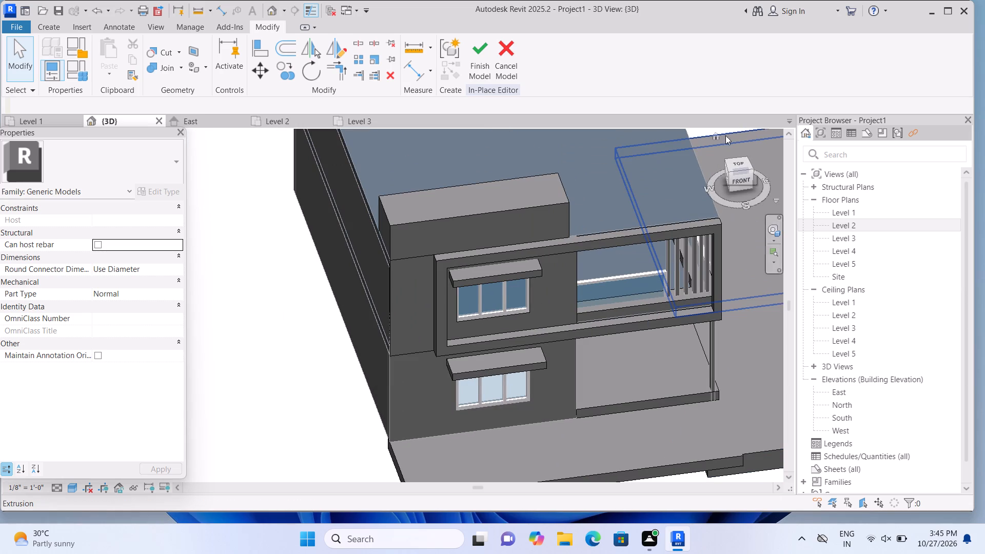
{"action": "left_click", "coordinate": [715, 138]}
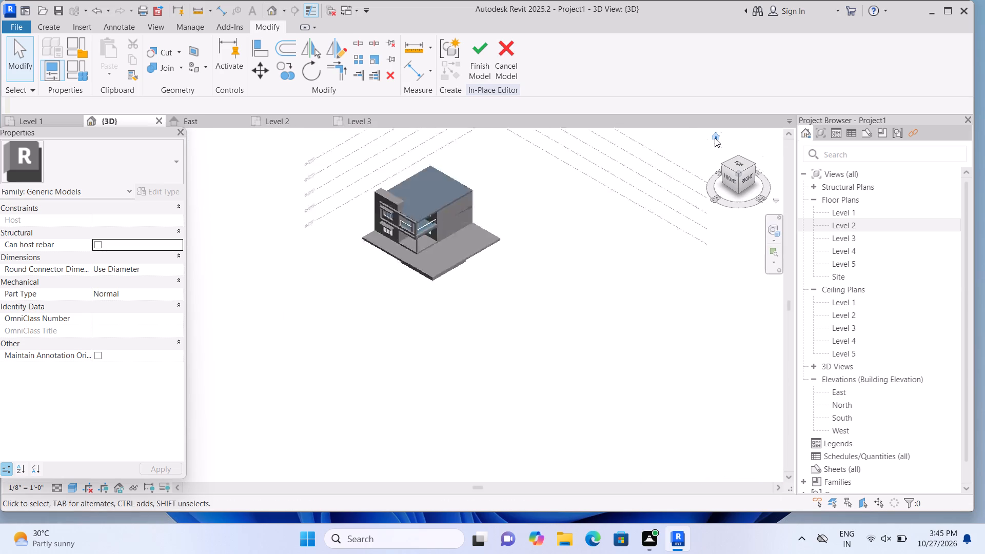
{"action": "scroll", "coordinate": [254, 350], "scroll_direction": "up", "scroll_amount": 4}
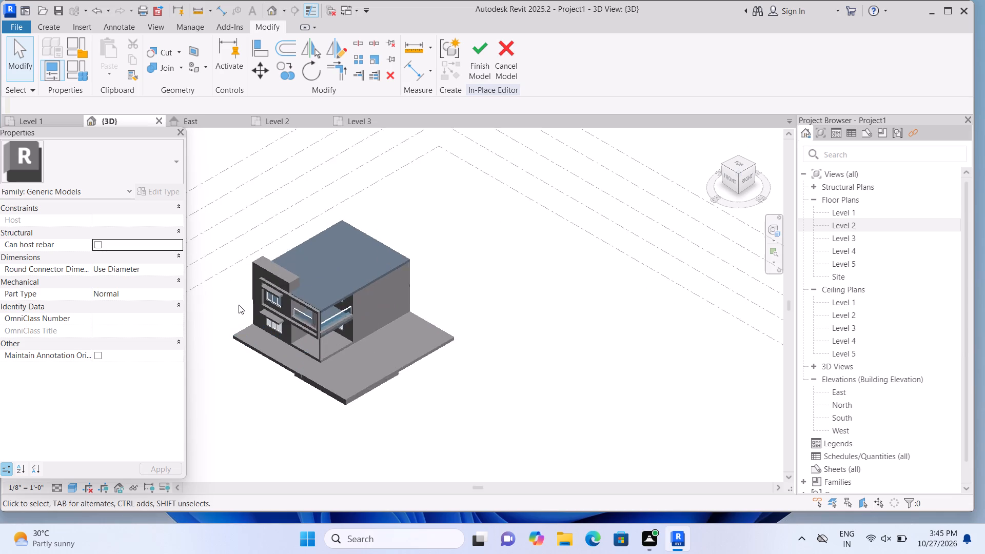
{"action": "scroll", "coordinate": [239, 305], "scroll_direction": "up", "scroll_amount": 9}
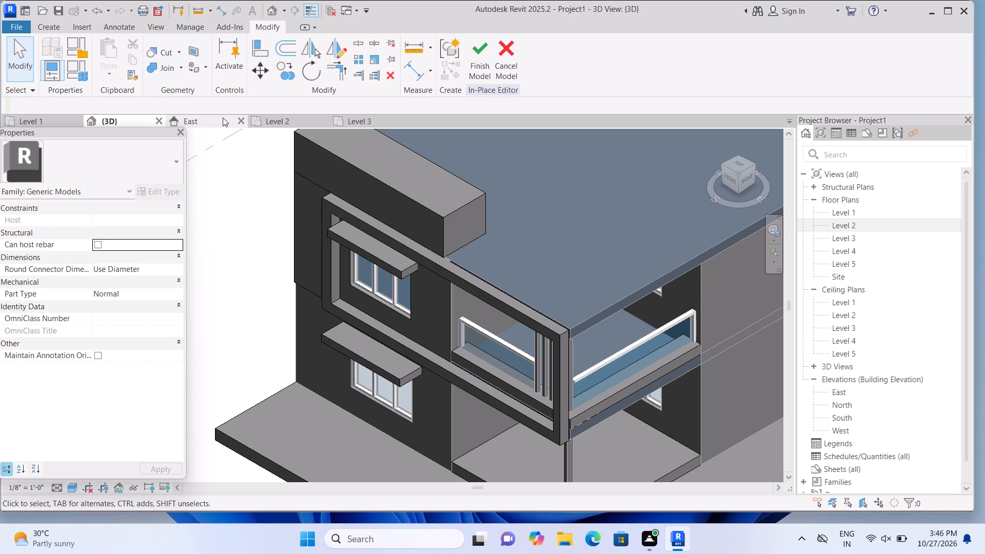
Start a solid extrusion on the outer face of the ground-floor front wall, with a rectangle as its profile shape.
{"action": "left_click", "coordinate": [57, 26]}
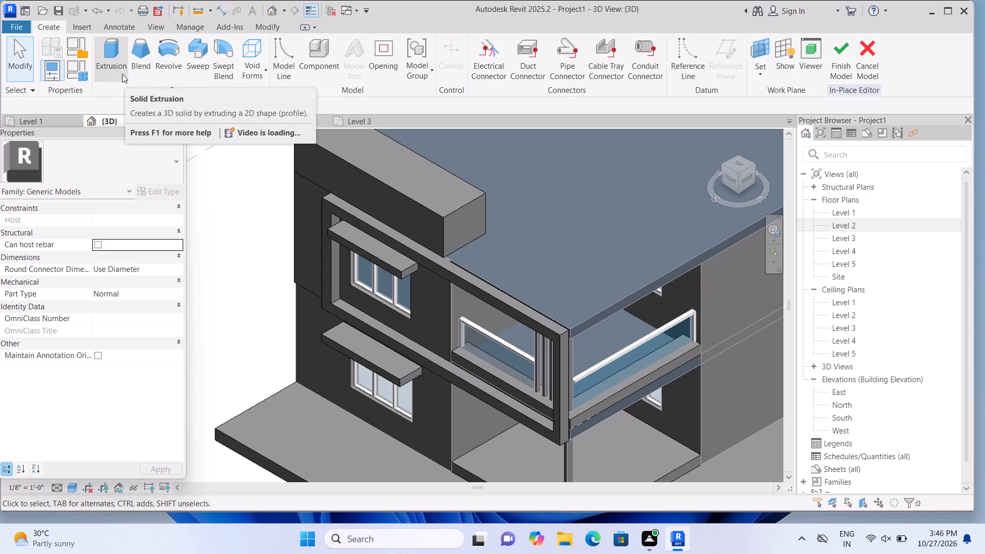
{"action": "double_click", "coordinate": [122, 74]}
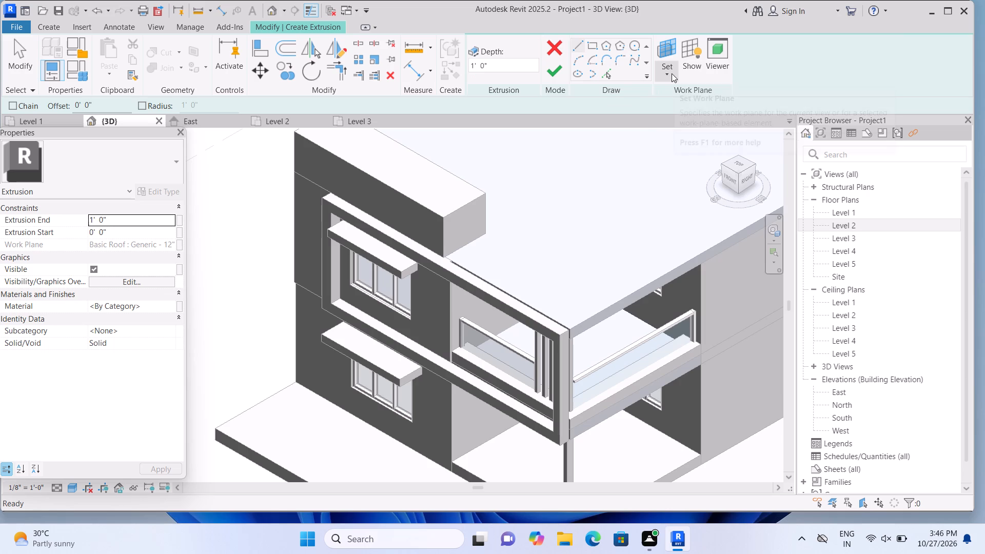
{"action": "left_click", "coordinate": [672, 73]}
{"action": "left_click", "coordinate": [680, 115]}
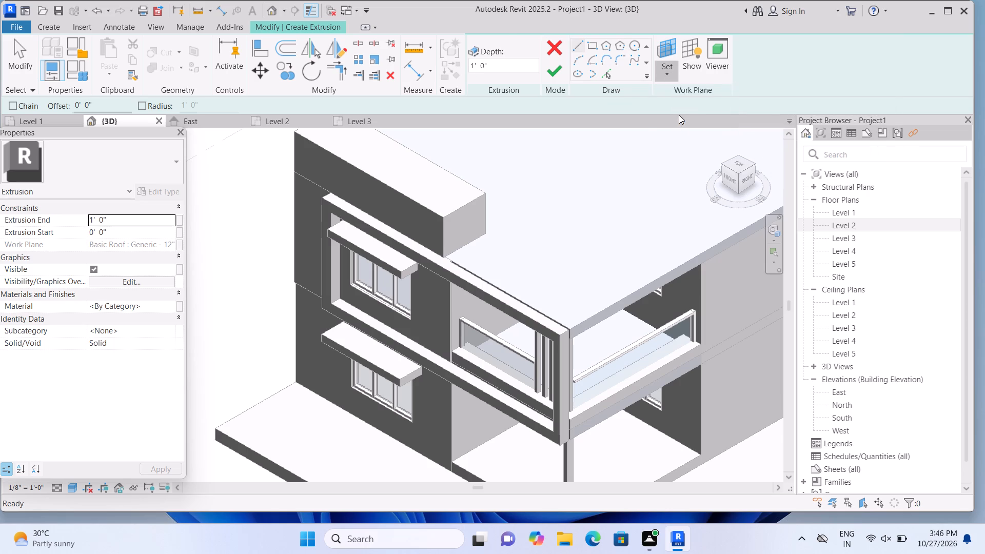
{"action": "double_click", "coordinate": [315, 313]}
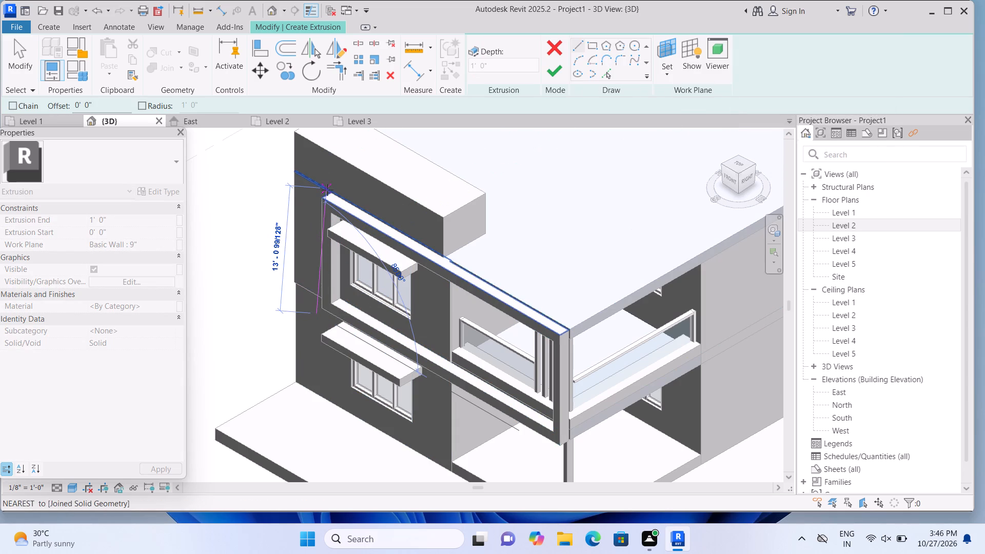
{"action": "key", "text": "Escape"}
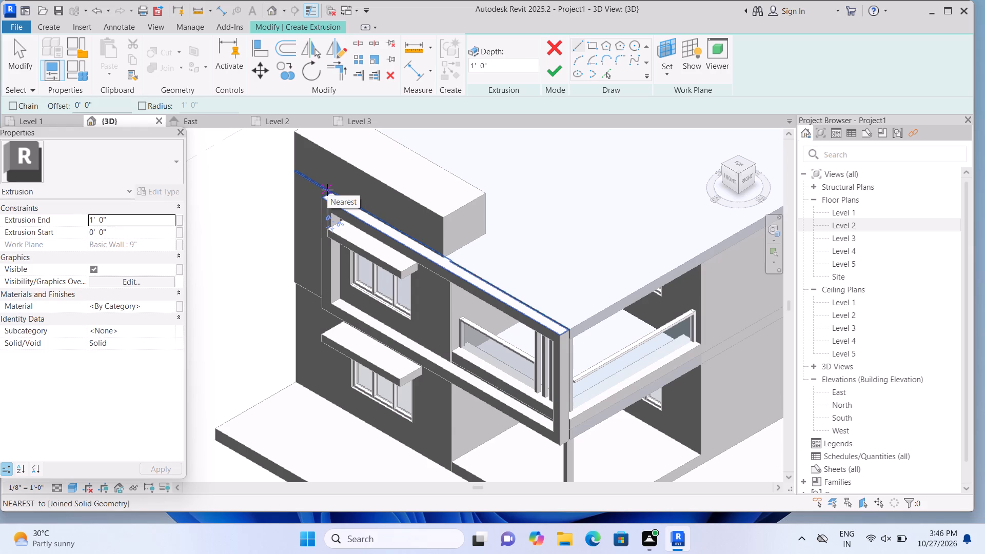
{"action": "scroll", "coordinate": [327, 190], "scroll_direction": "up", "scroll_amount": 1}
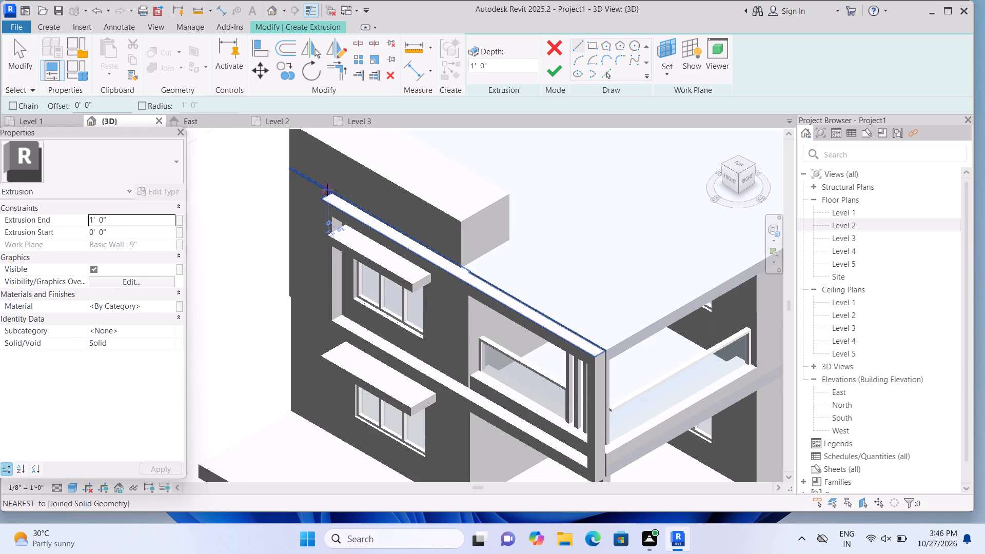
{"action": "scroll", "coordinate": [327, 190], "scroll_direction": "up", "scroll_amount": 2}
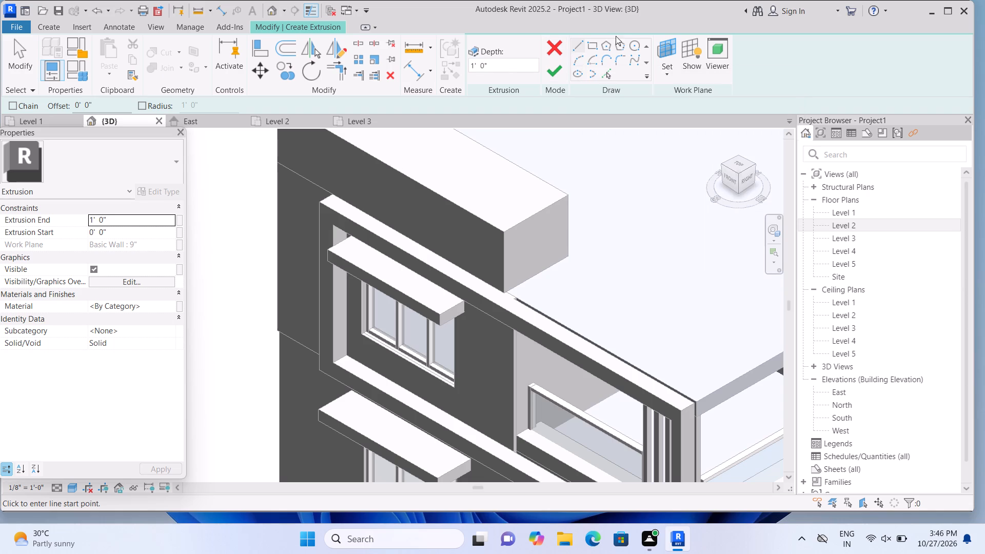
{"action": "left_click", "coordinate": [592, 47]}
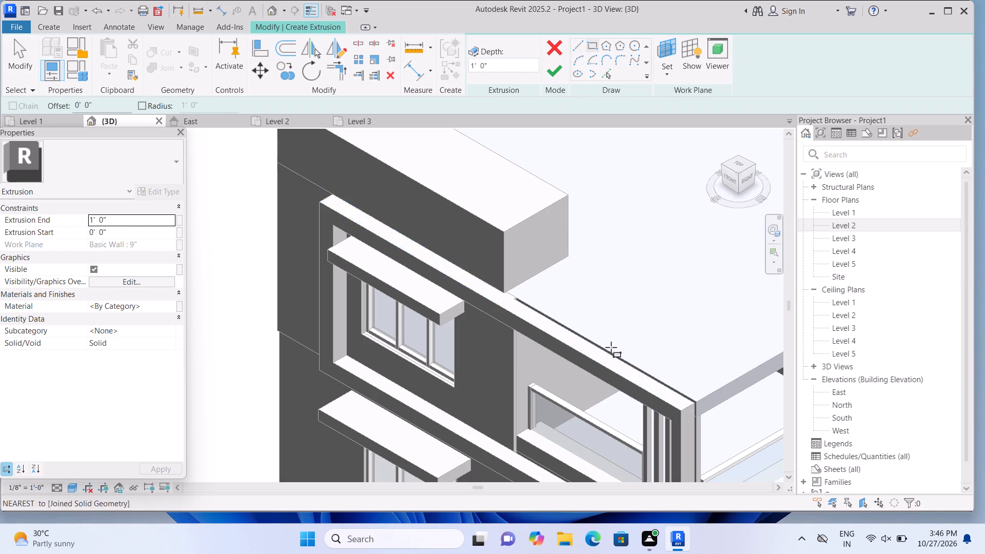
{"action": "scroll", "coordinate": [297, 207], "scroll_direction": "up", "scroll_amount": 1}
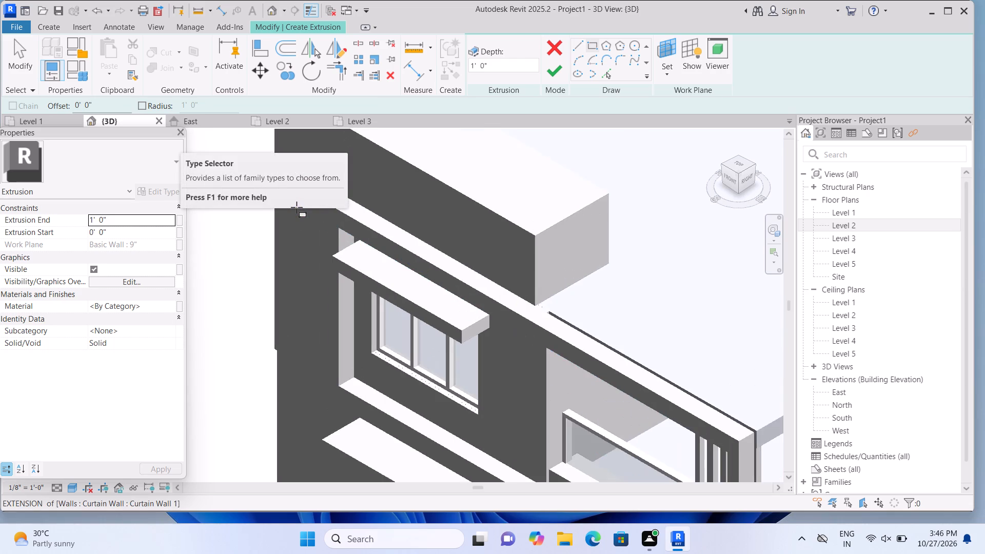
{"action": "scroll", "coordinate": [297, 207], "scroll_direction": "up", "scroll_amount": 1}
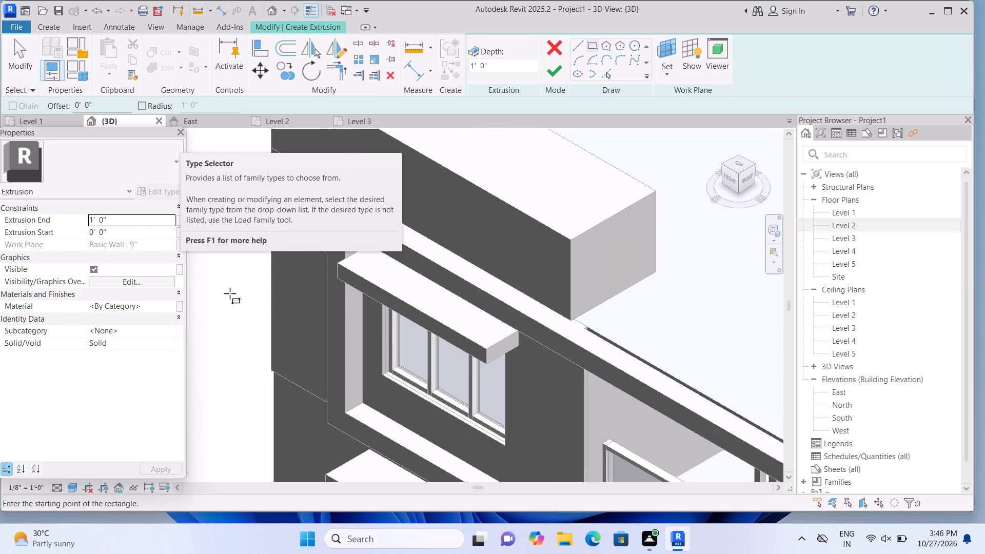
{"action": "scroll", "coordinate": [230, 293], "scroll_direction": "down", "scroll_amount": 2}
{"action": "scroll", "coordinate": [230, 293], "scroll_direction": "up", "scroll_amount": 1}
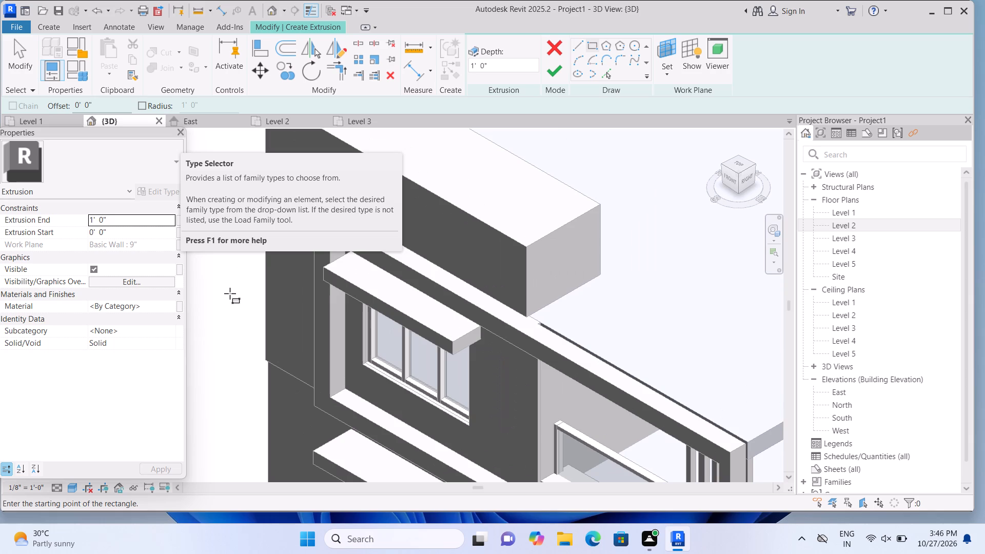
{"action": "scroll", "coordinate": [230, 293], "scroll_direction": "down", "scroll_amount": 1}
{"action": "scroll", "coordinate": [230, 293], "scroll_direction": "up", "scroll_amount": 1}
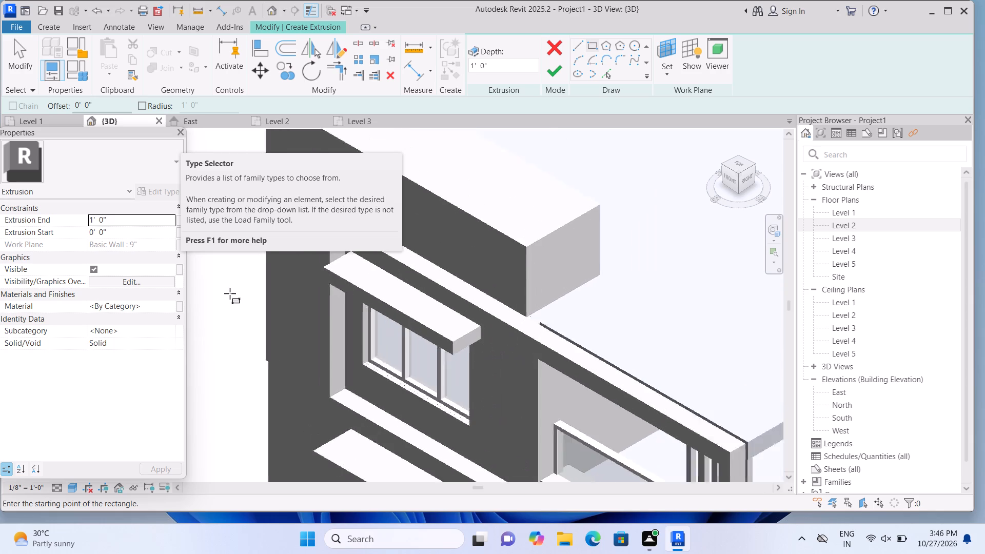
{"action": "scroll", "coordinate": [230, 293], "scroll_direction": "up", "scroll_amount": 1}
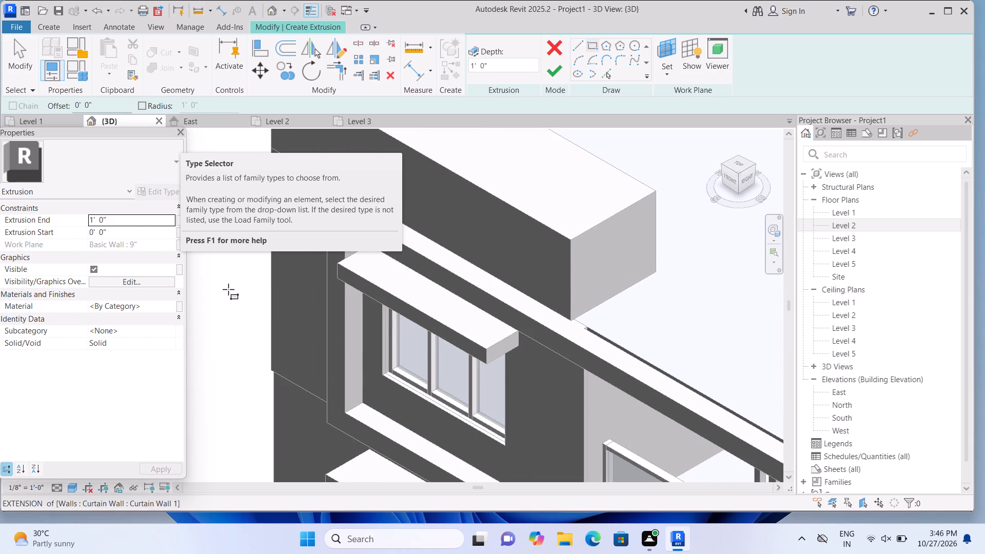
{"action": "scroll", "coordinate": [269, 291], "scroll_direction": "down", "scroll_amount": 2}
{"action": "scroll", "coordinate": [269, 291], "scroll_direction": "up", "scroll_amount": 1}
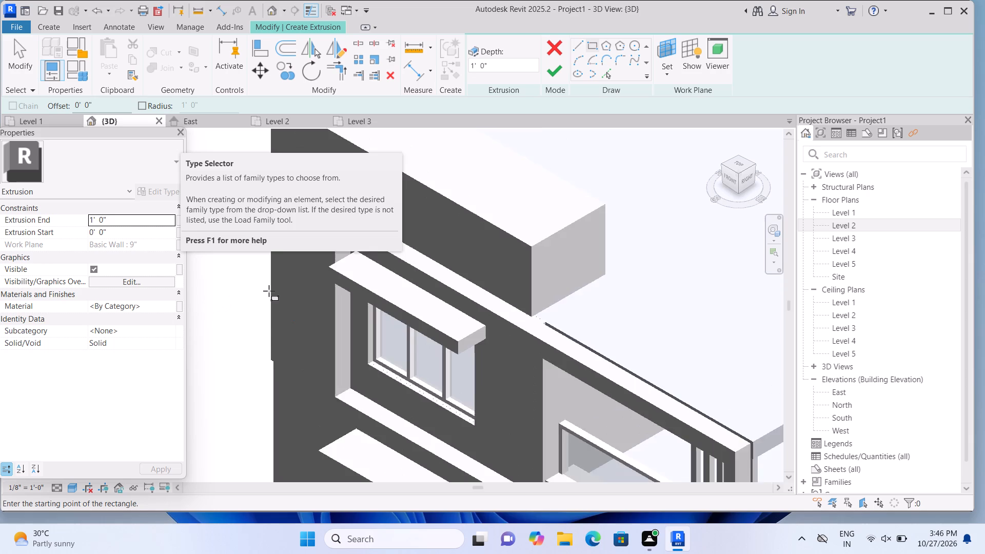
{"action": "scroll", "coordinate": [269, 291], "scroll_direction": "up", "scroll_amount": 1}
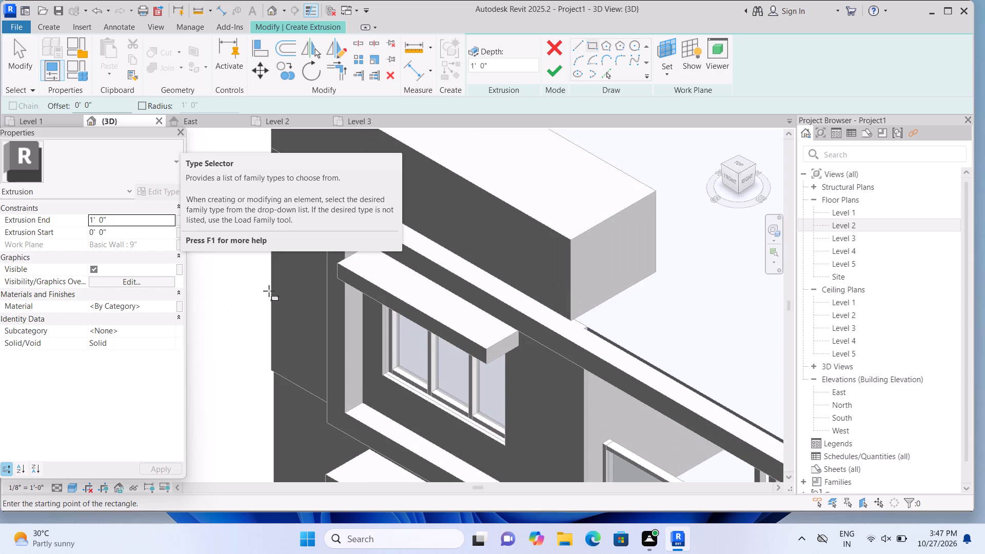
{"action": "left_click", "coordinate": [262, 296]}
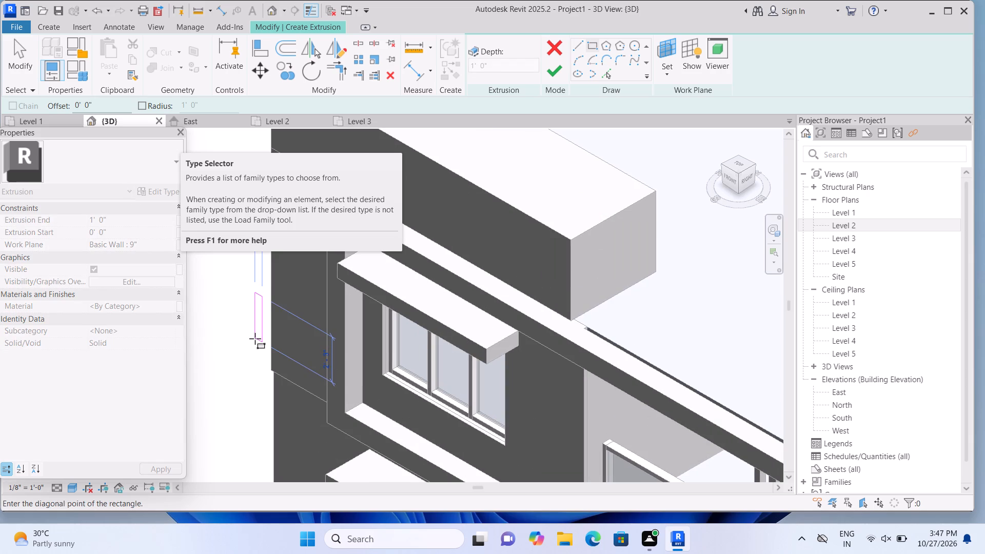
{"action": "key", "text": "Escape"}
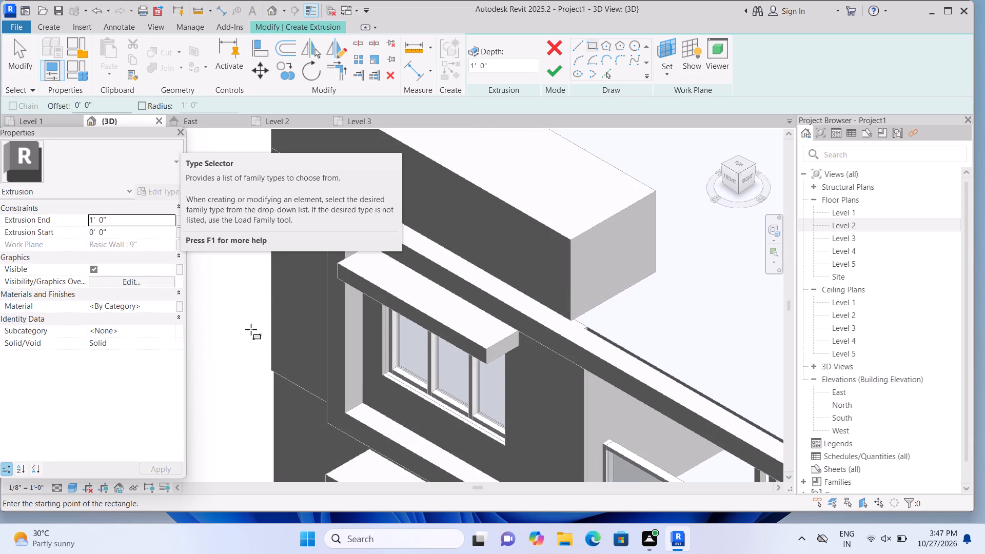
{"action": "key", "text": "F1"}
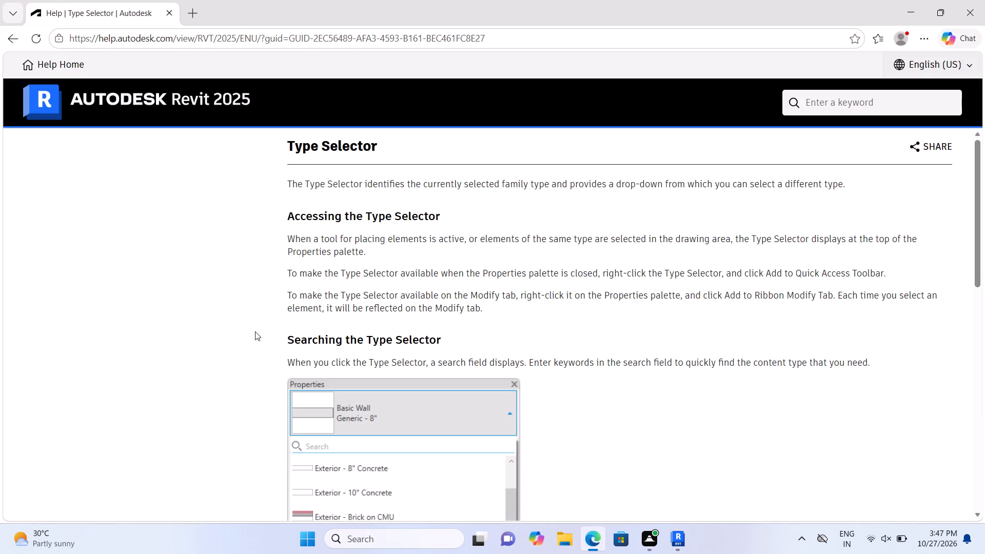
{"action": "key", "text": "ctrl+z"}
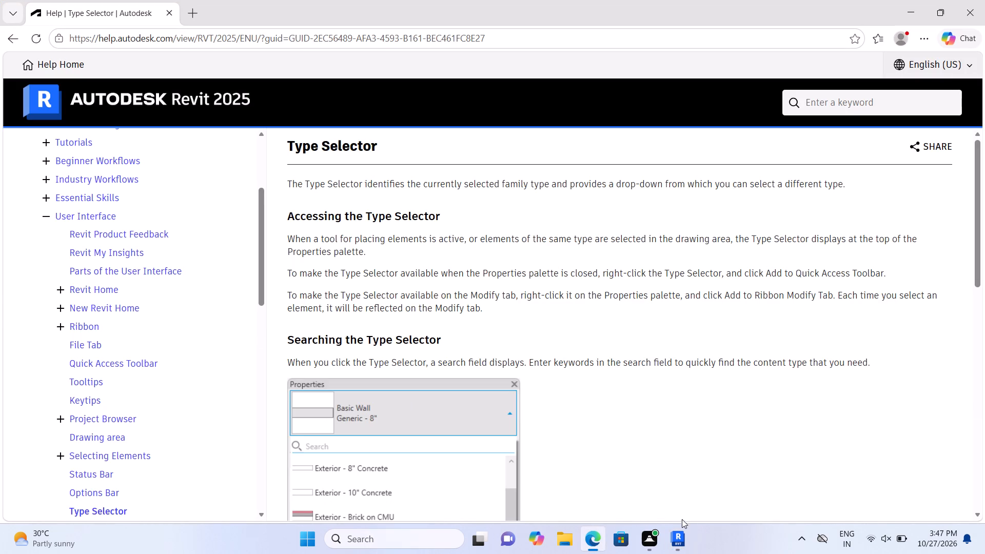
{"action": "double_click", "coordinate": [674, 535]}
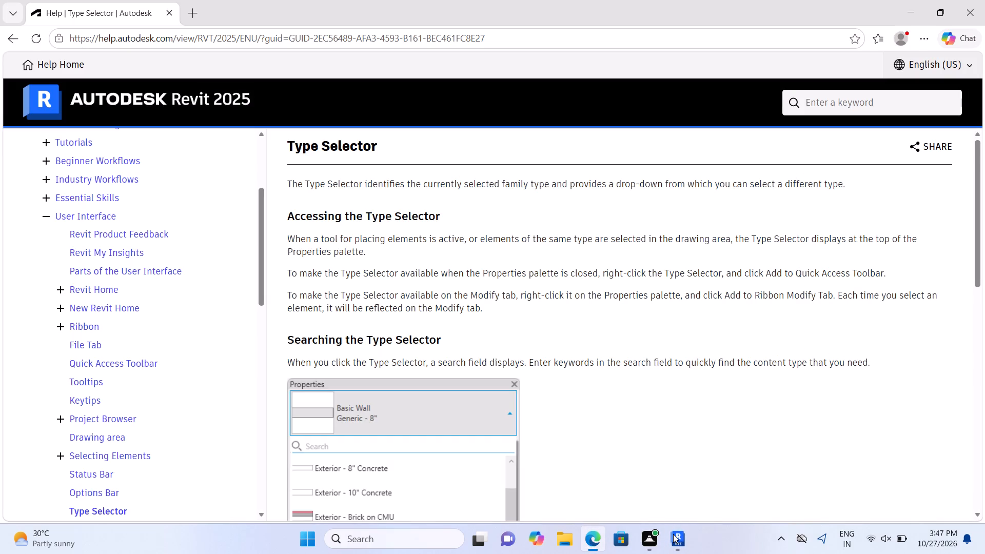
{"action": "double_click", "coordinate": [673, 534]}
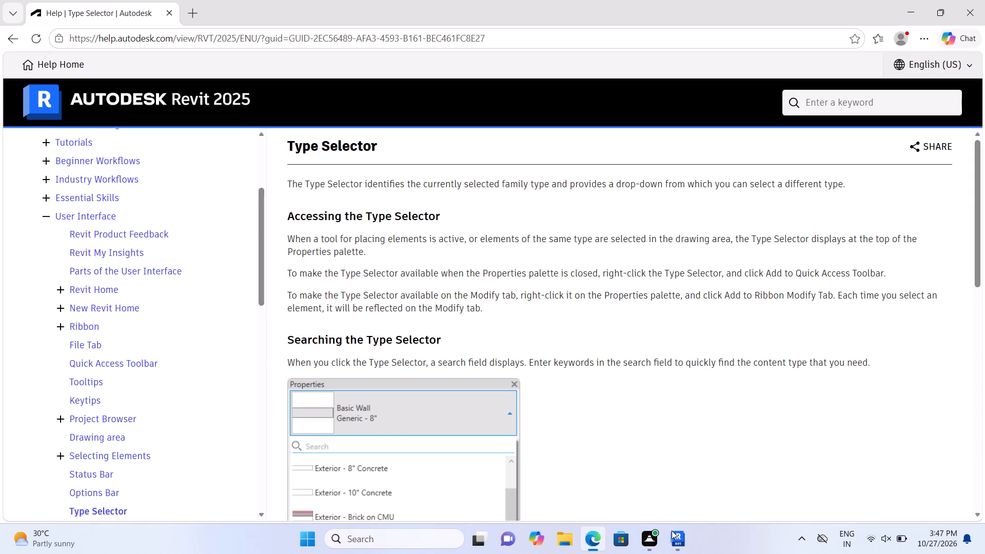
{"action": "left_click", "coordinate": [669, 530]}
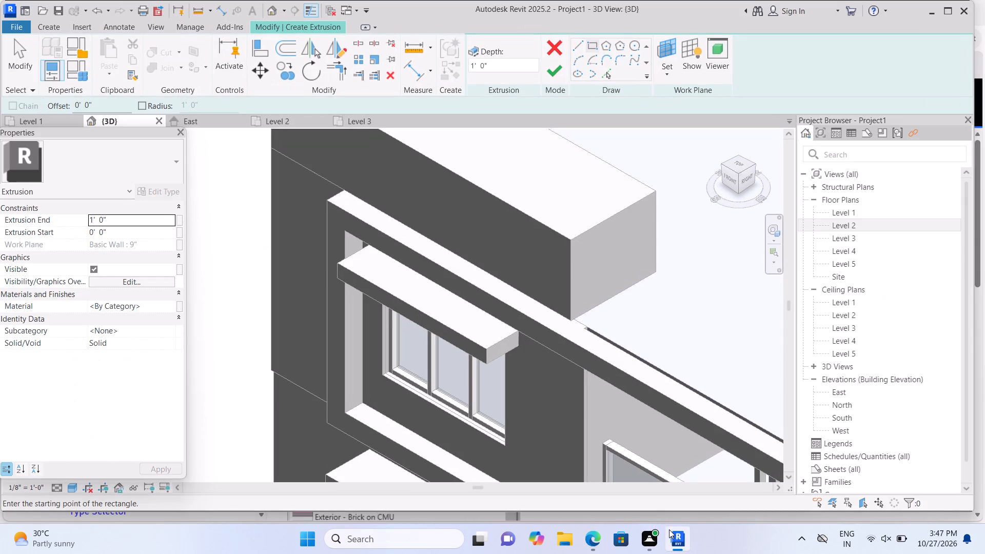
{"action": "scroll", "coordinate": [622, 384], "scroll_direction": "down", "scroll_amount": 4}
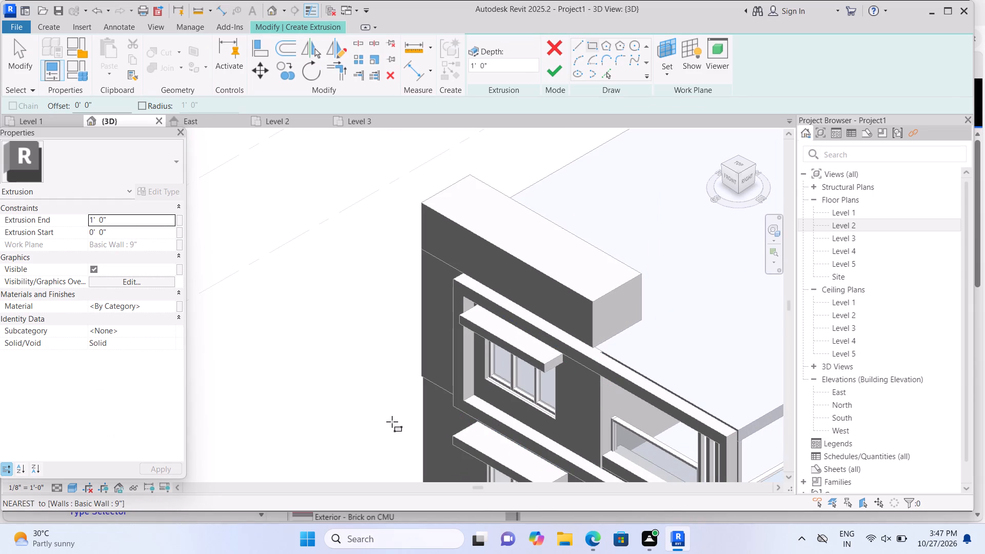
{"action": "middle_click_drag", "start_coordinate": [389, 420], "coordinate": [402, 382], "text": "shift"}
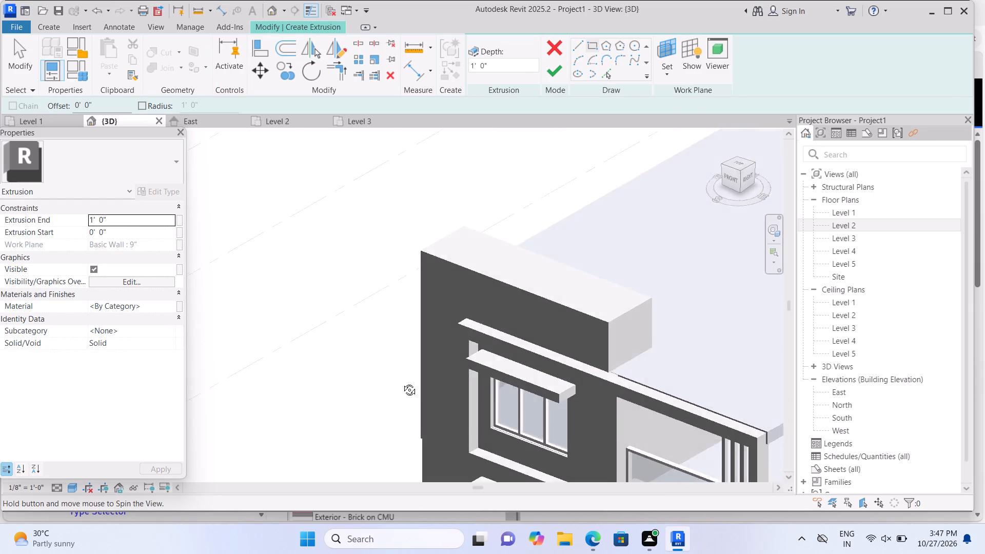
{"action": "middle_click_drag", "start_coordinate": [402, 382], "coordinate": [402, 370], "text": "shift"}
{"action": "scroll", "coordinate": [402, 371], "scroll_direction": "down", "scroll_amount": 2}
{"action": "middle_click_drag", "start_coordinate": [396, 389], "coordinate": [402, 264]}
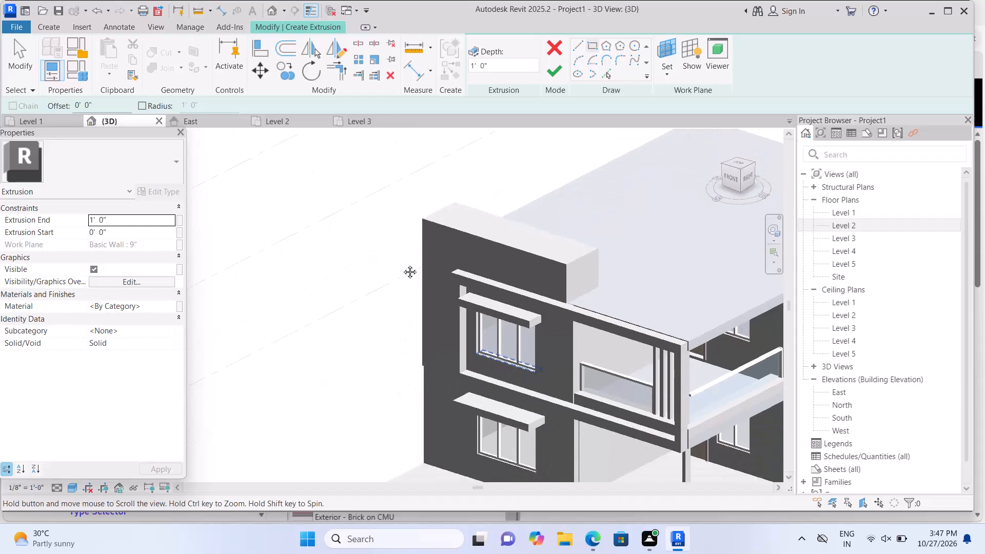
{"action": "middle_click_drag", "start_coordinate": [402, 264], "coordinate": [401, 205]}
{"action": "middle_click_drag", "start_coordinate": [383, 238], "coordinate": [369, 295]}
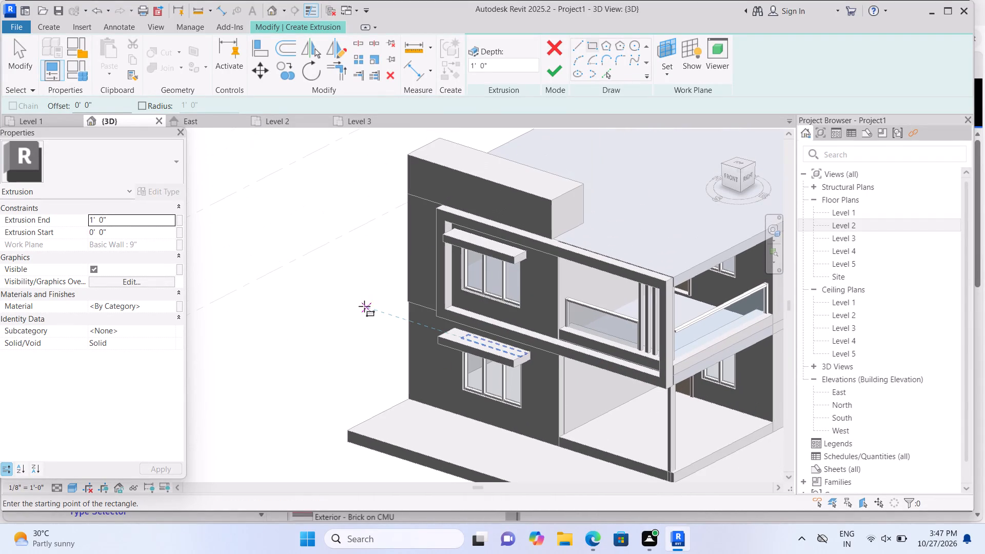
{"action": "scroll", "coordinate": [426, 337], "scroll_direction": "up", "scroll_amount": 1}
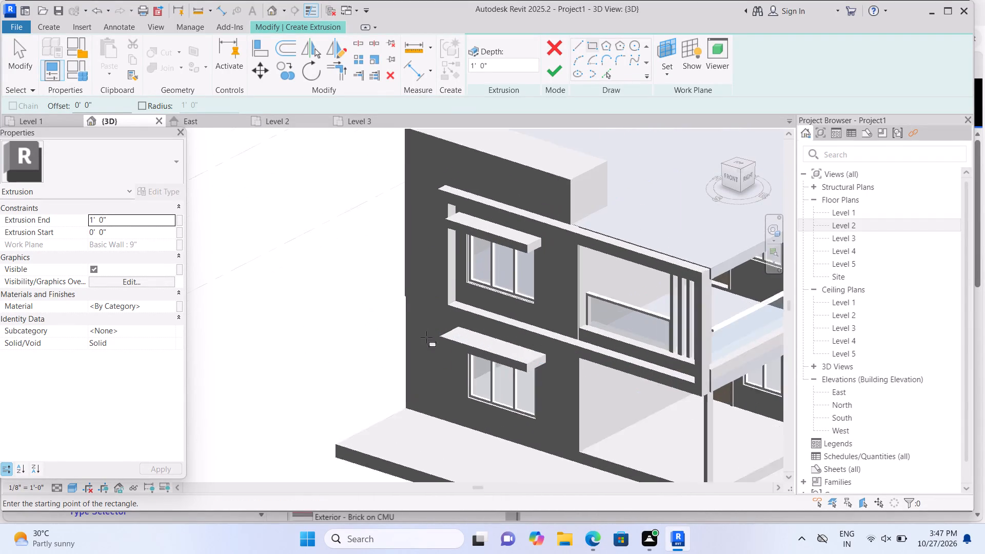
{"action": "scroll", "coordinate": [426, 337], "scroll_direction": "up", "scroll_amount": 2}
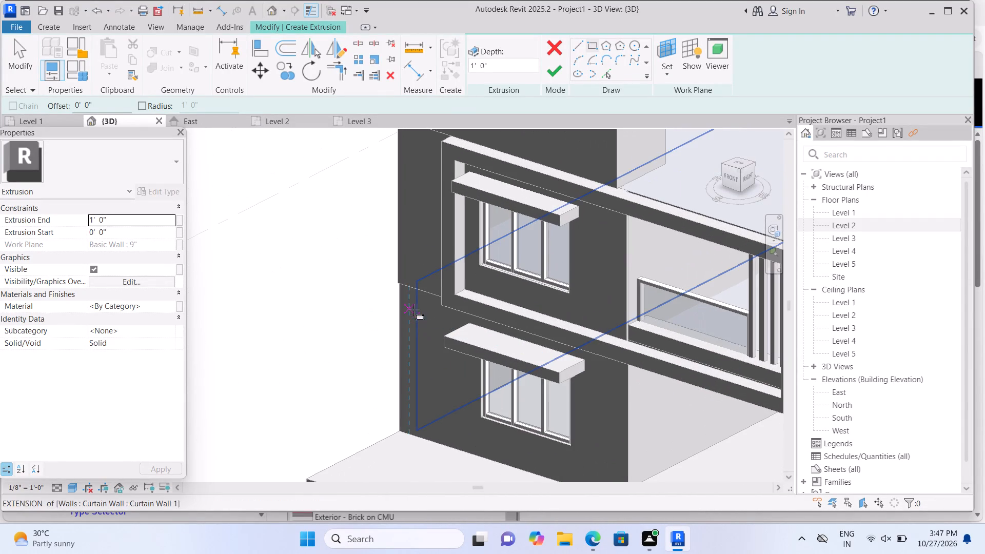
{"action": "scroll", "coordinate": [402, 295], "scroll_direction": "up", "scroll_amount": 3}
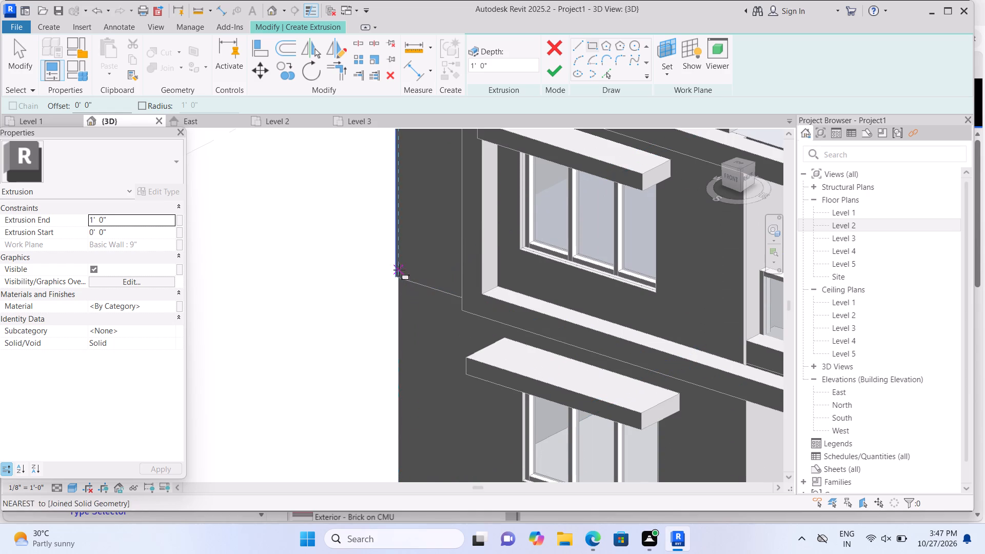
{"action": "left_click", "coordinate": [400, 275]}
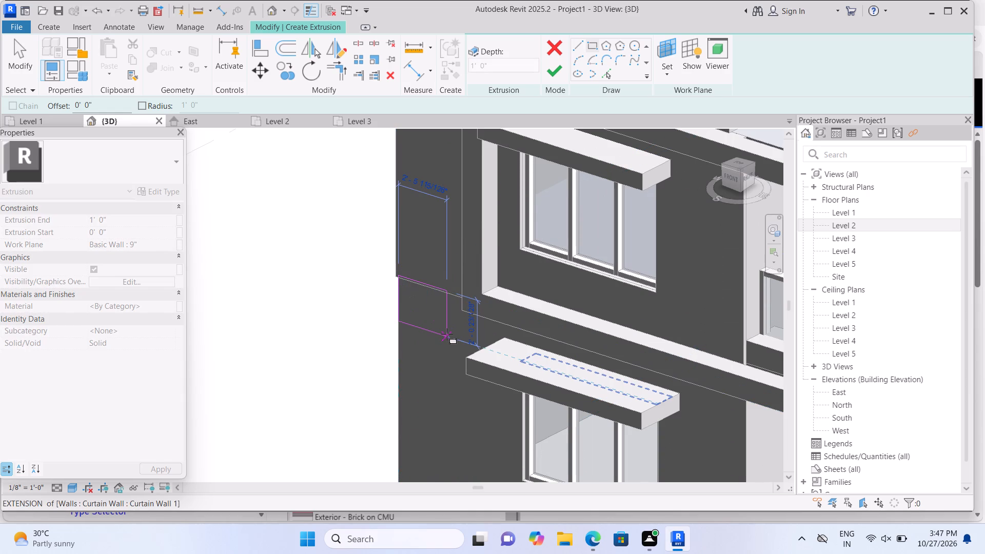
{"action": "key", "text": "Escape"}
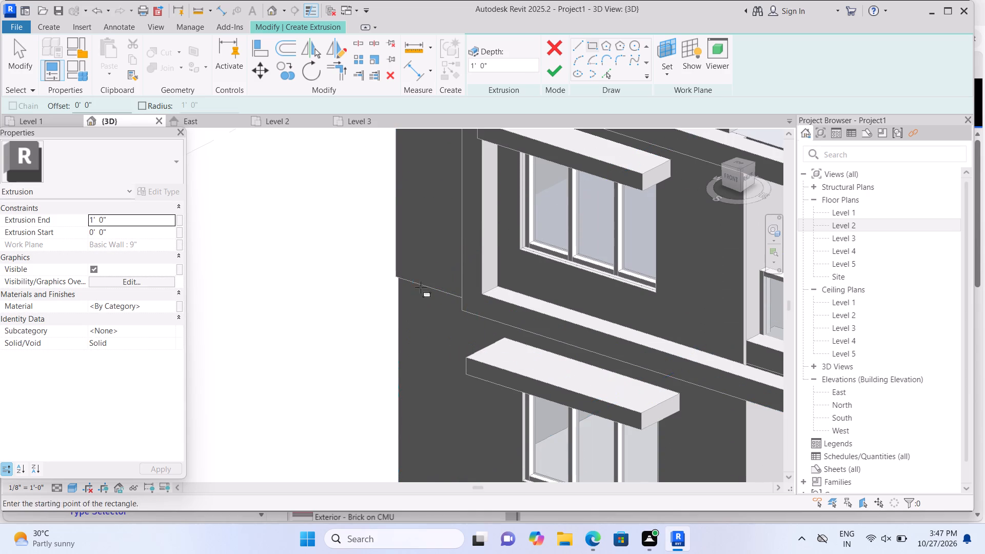
Sketch a rectangle about 3'-10 1/2" wide and 10' high at the ground-floor wall's outer corner, down to its base, and finish the extrusion.
{"action": "middle_click_drag", "start_coordinate": [387, 360], "coordinate": [413, 262]}
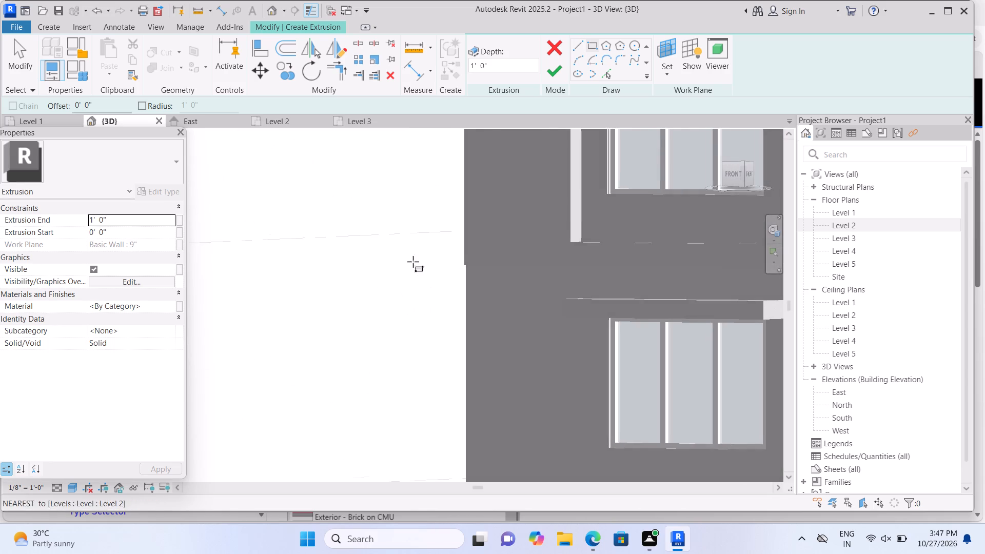
{"action": "scroll", "coordinate": [477, 276], "scroll_direction": "up", "scroll_amount": 6}
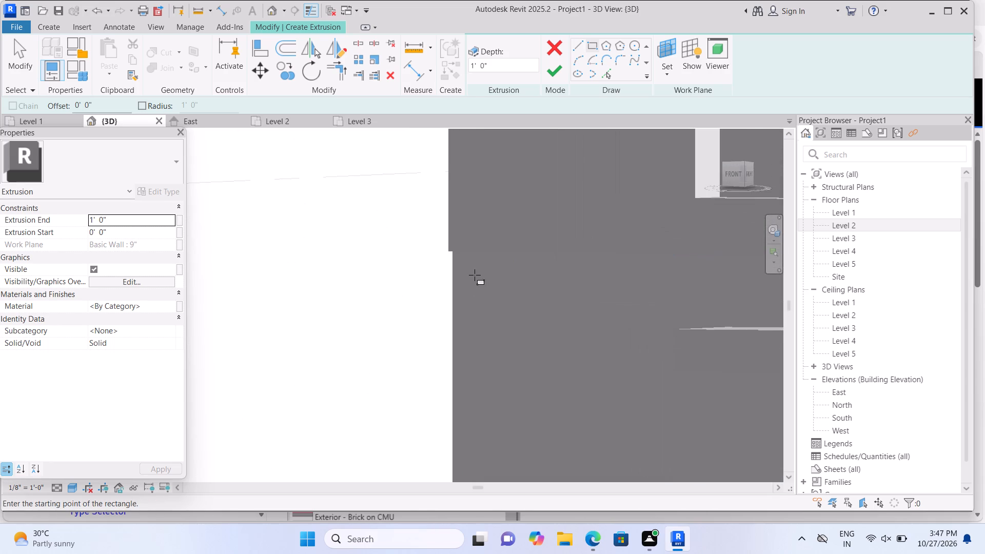
{"action": "scroll", "coordinate": [475, 275], "scroll_direction": "up", "scroll_amount": 1}
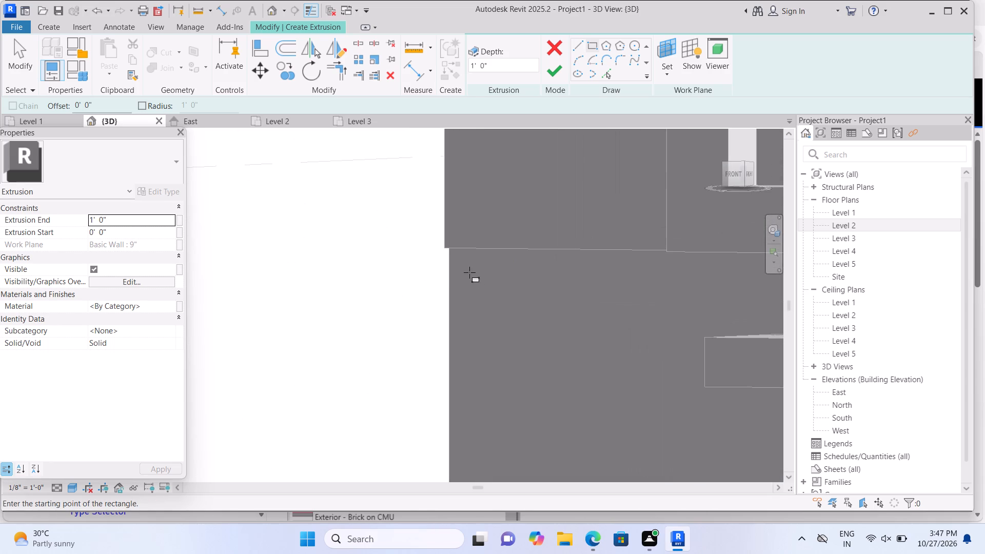
{"action": "left_click_drag", "start_coordinate": [446, 249], "coordinate": [627, 363]}
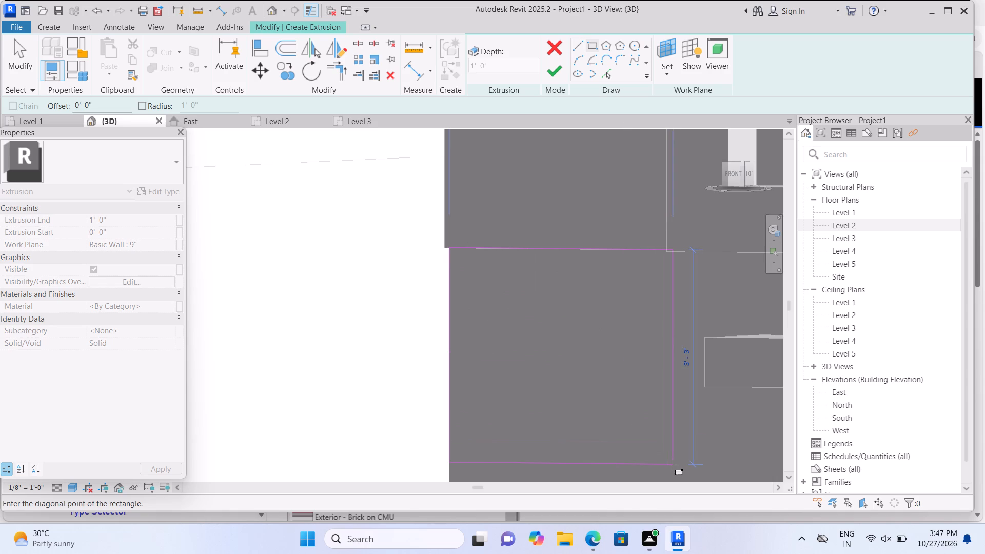
{"action": "scroll", "coordinate": [681, 481], "scroll_direction": "down", "scroll_amount": 3}
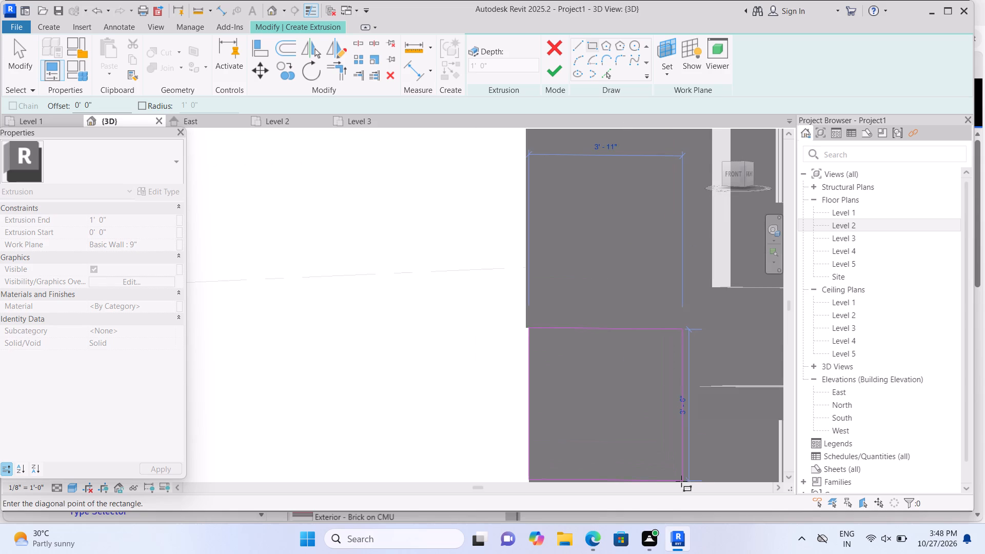
{"action": "middle_click", "coordinate": [639, 300]}
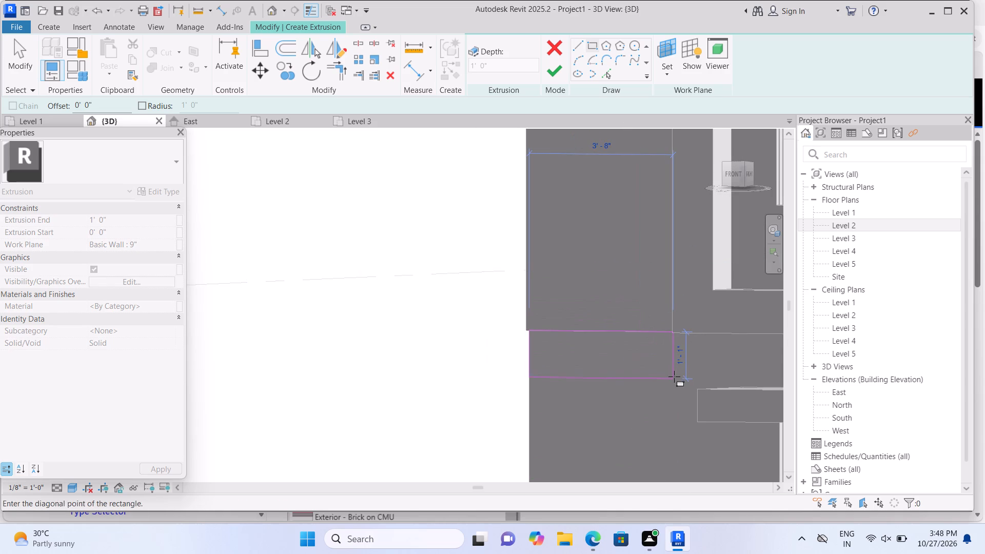
{"action": "scroll", "coordinate": [661, 397], "scroll_direction": "down", "scroll_amount": 4}
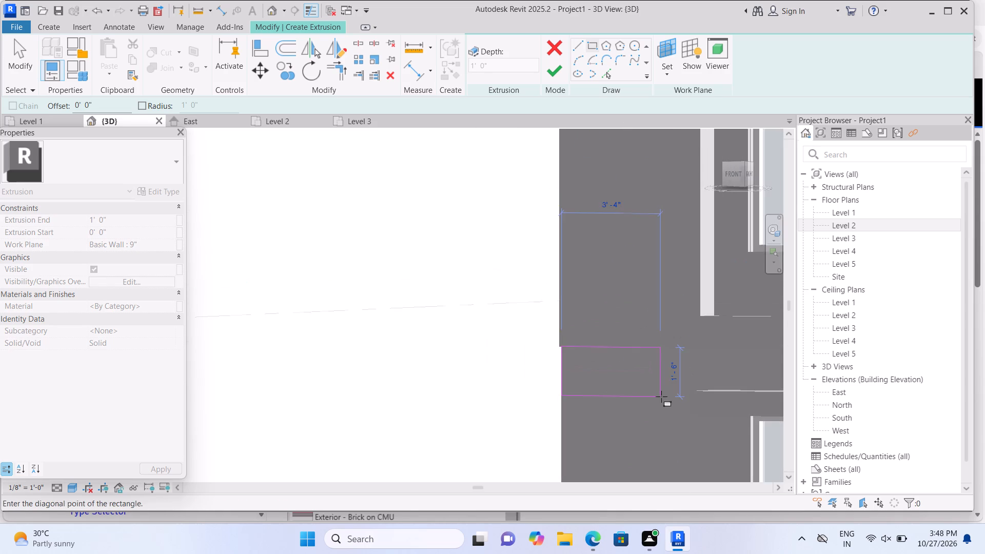
{"action": "scroll", "coordinate": [664, 404], "scroll_direction": "down", "scroll_amount": 4}
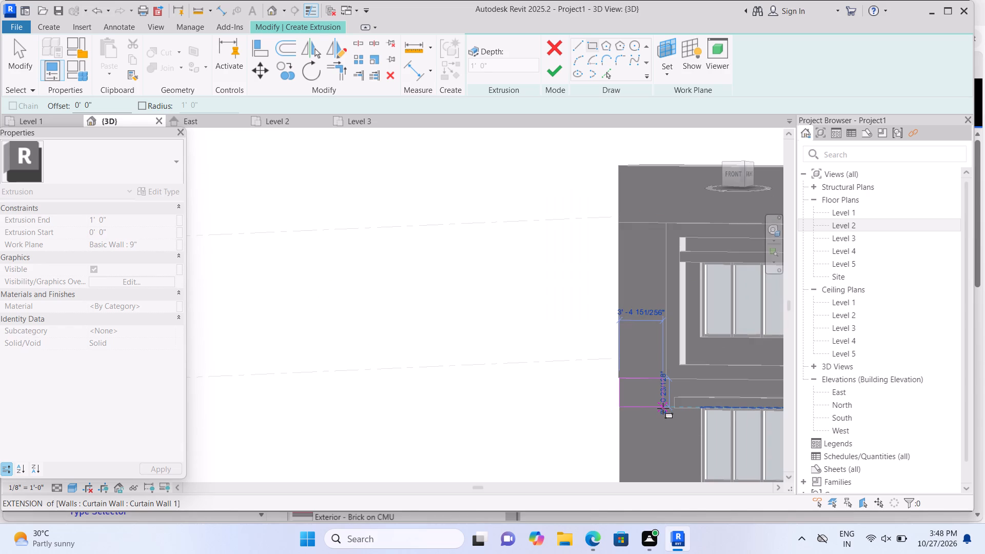
{"action": "middle_click", "coordinate": [649, 414]}
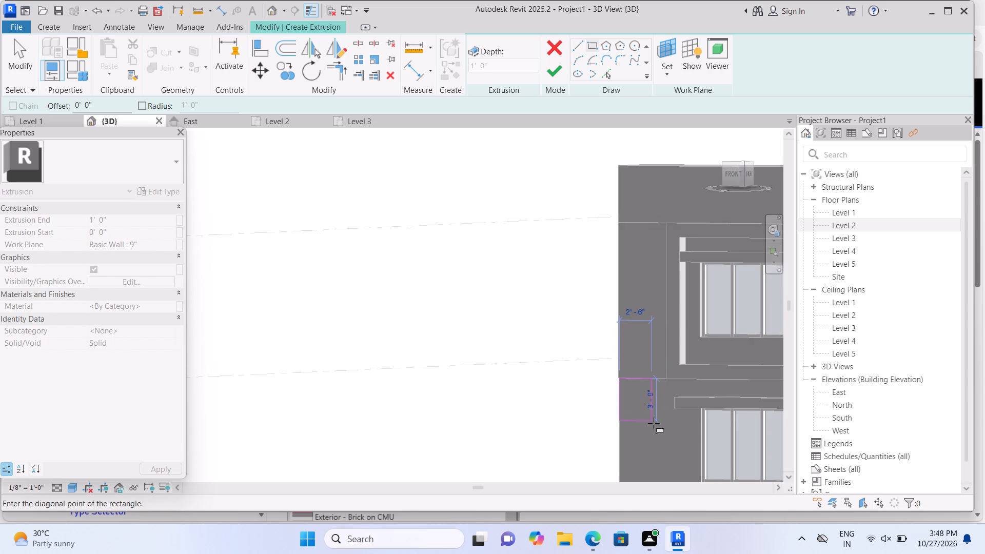
{"action": "scroll", "coordinate": [657, 425], "scroll_direction": "up", "scroll_amount": 1}
{"action": "middle_click_drag", "start_coordinate": [657, 425], "coordinate": [655, 415]}
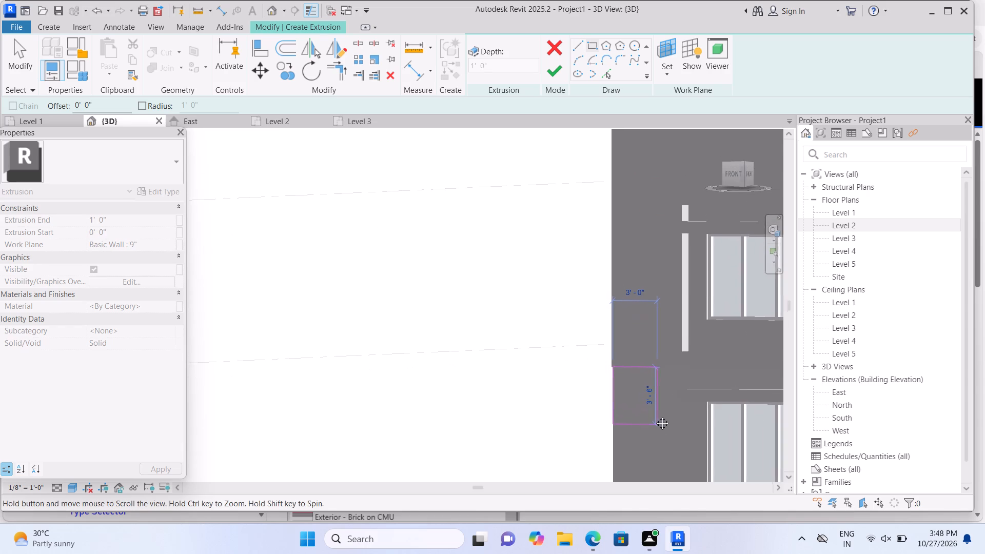
{"action": "middle_click_drag", "start_coordinate": [655, 415], "coordinate": [629, 276]}
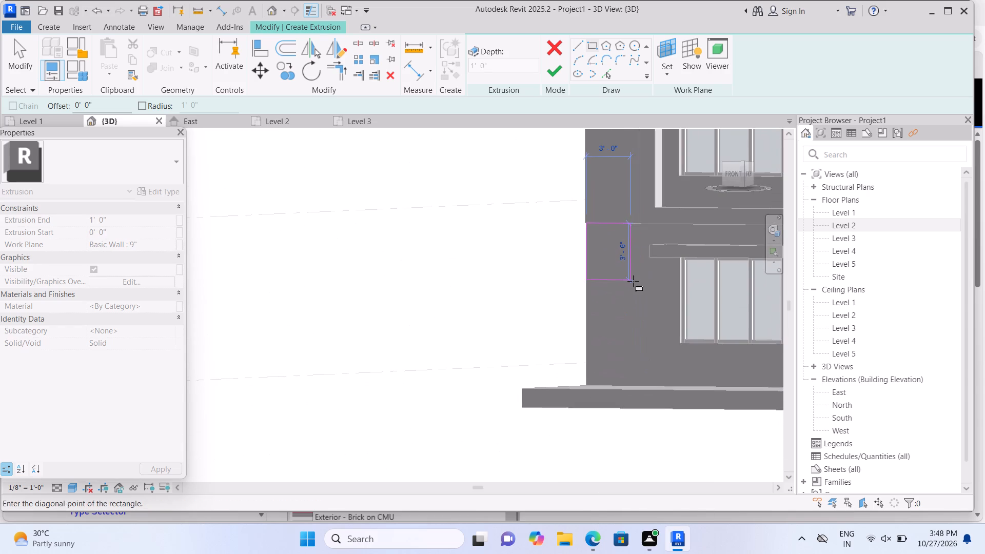
{"action": "left_click", "coordinate": [643, 384]}
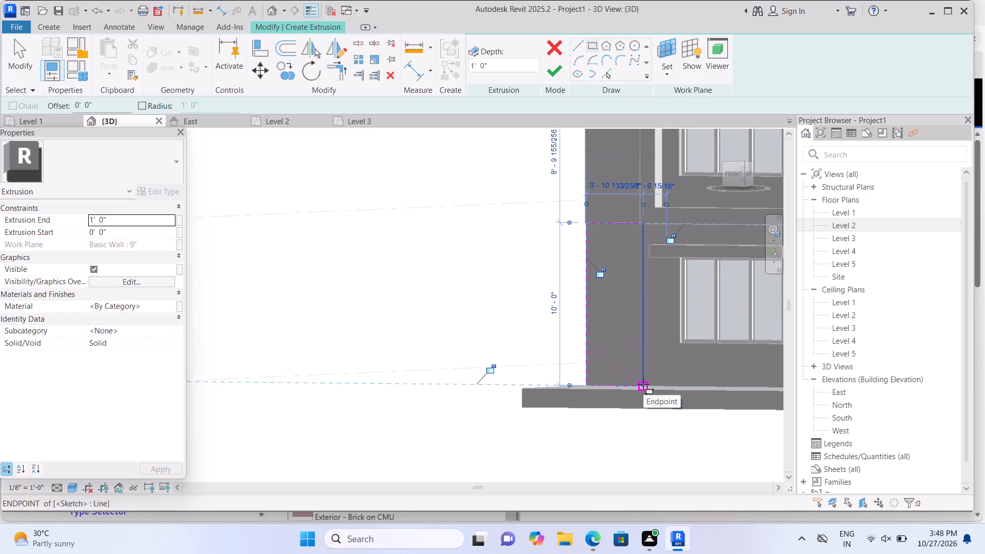
{"action": "left_click", "coordinate": [553, 70]}
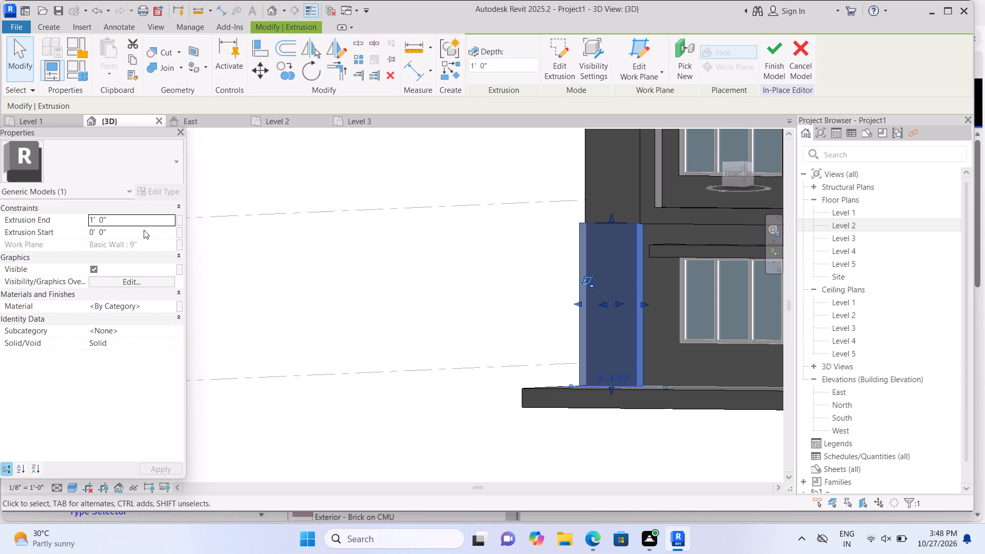
Set the extrusion end of the new ground-floor corner strip to 2".
{"action": "left_click", "coordinate": [151, 215]}
{"action": "key", "text": "BackSpace"}
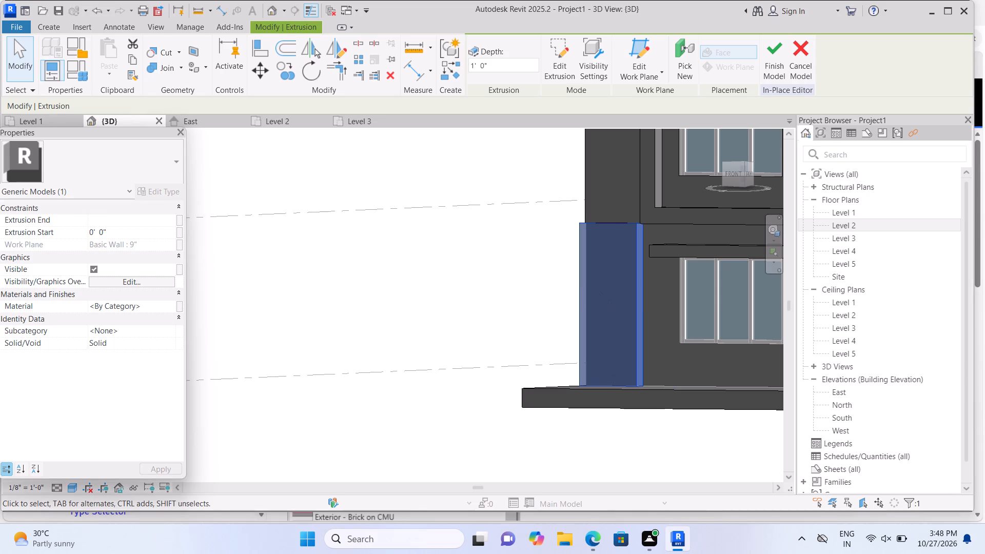
{"action": "key", "text": "2"}
{"action": "key", "text": "shift+quotedbl"}
{"action": "key", "text": "Return"}
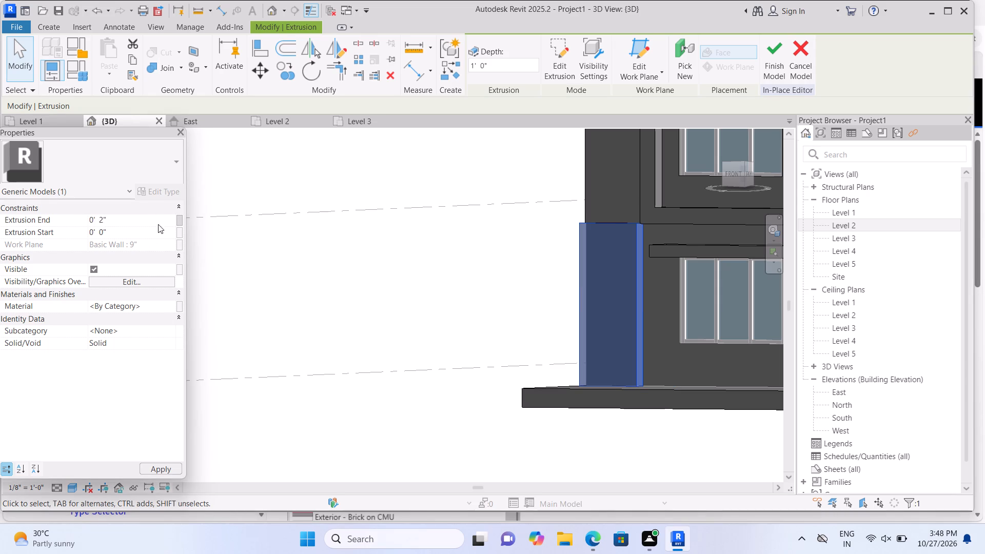
{"action": "left_click", "coordinate": [336, 285]}
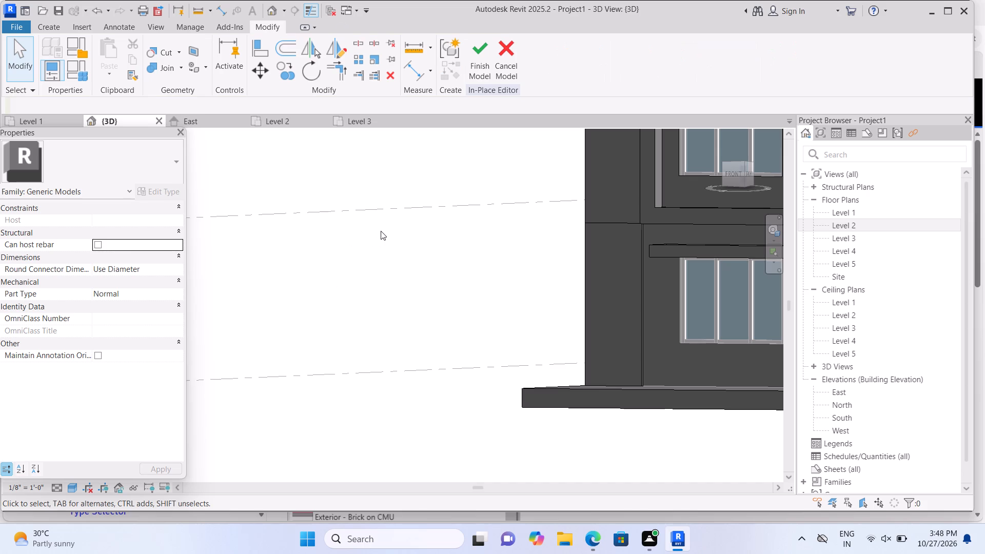
Join the ground-floor corner strip to the upper-floor front solid directly above it.
{"action": "left_click", "coordinate": [179, 70]}
{"action": "left_click", "coordinate": [191, 85]}
{"action": "left_click", "coordinate": [624, 247]}
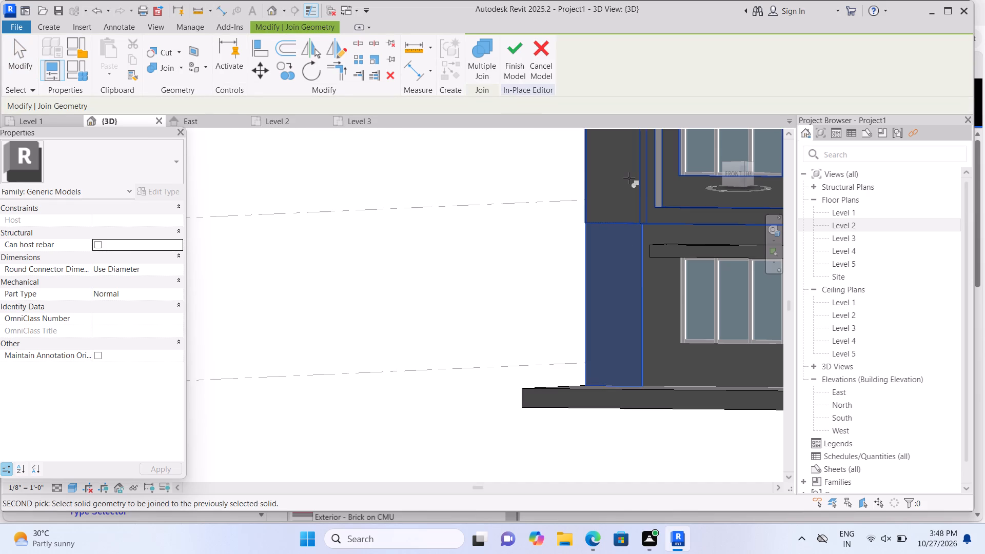
{"action": "left_click", "coordinate": [619, 179]}
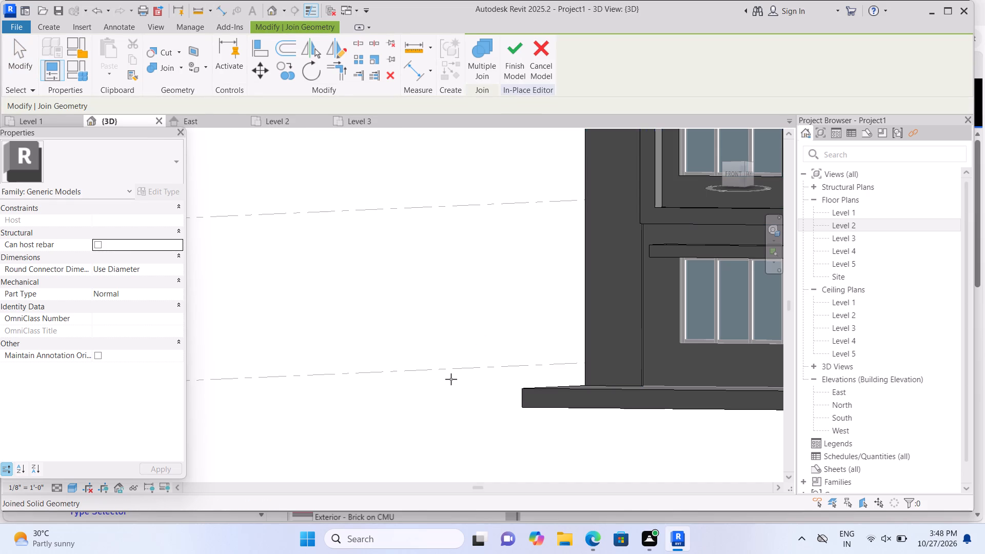
{"action": "left_click", "coordinate": [459, 347]}
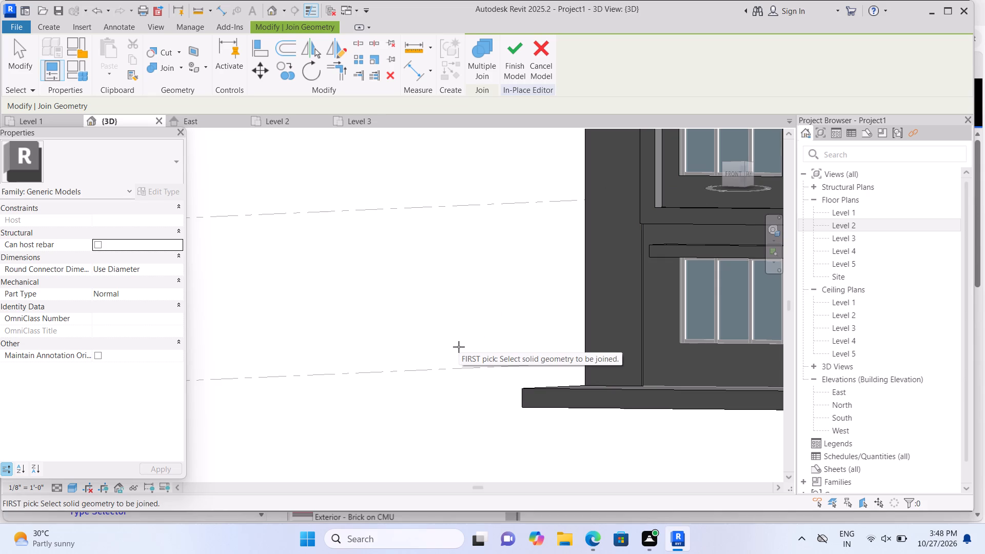
Join the front solid with the ground-floor corner strip to the projecting parapet solid at the roof.
{"action": "scroll", "coordinate": [542, 365], "scroll_direction": "down", "scroll_amount": 5}
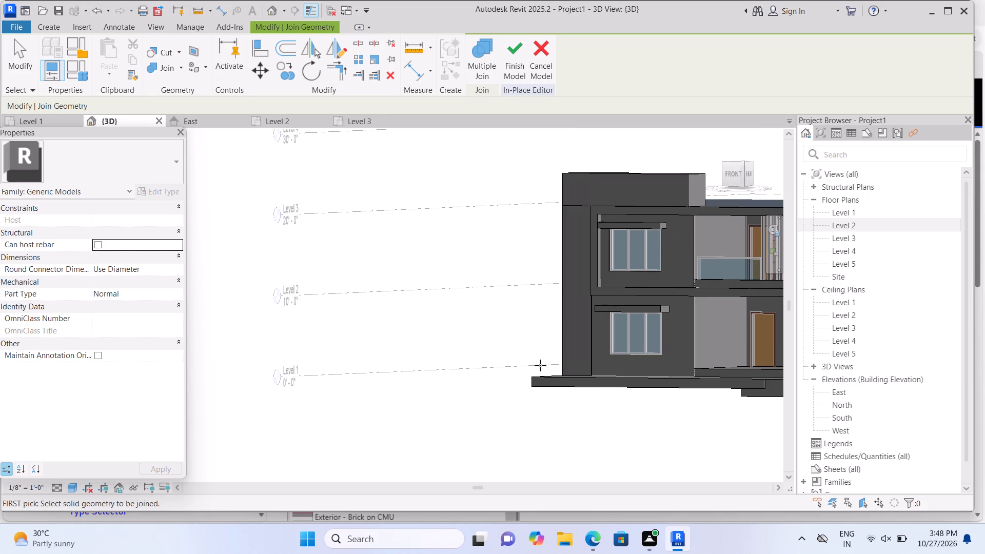
{"action": "left_click", "coordinate": [731, 181]}
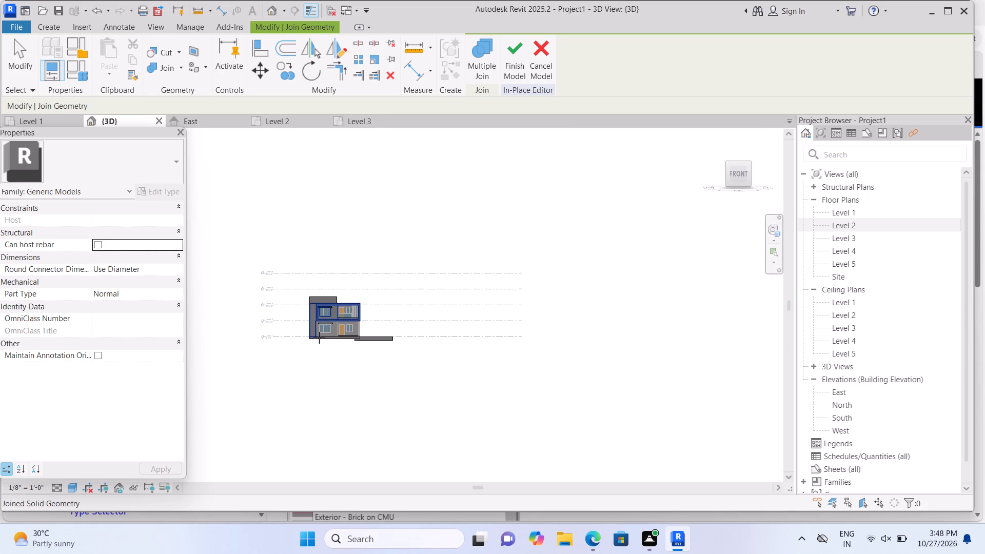
{"action": "scroll", "coordinate": [320, 338], "scroll_direction": "up", "scroll_amount": 9}
{"action": "scroll", "coordinate": [285, 282], "scroll_direction": "up", "scroll_amount": 3}
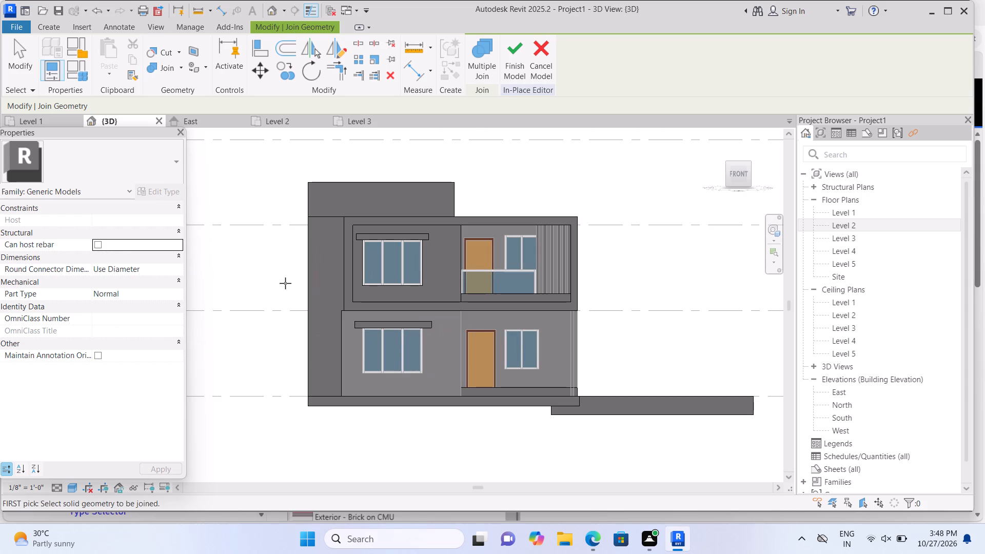
{"action": "scroll", "coordinate": [284, 270], "scroll_direction": "up", "scroll_amount": 1}
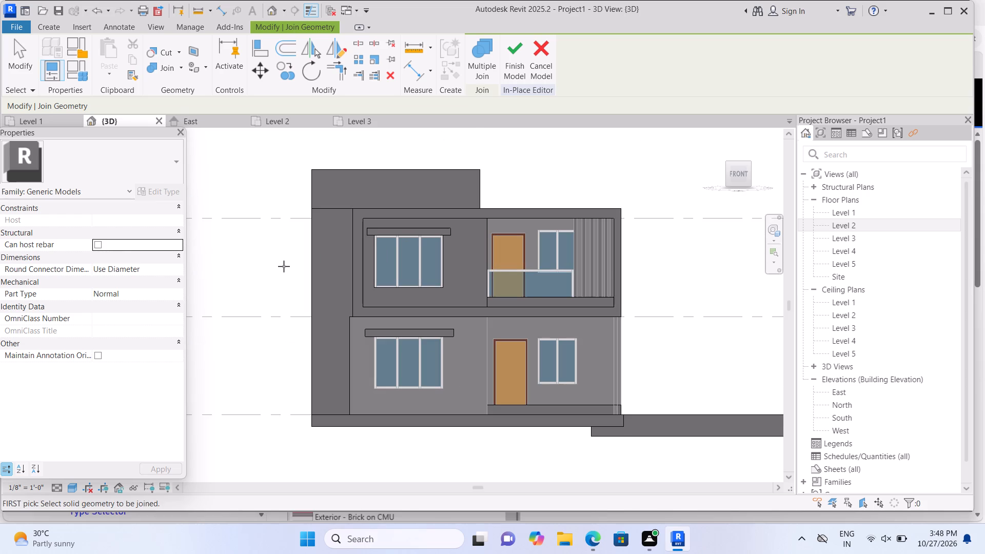
{"action": "left_click", "coordinate": [183, 71]}
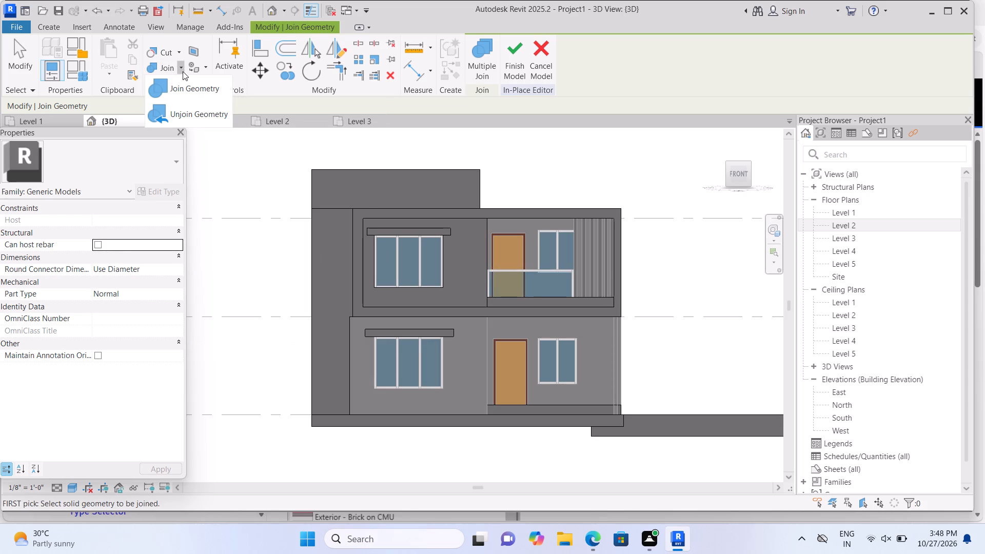
{"action": "left_click", "coordinate": [189, 81]}
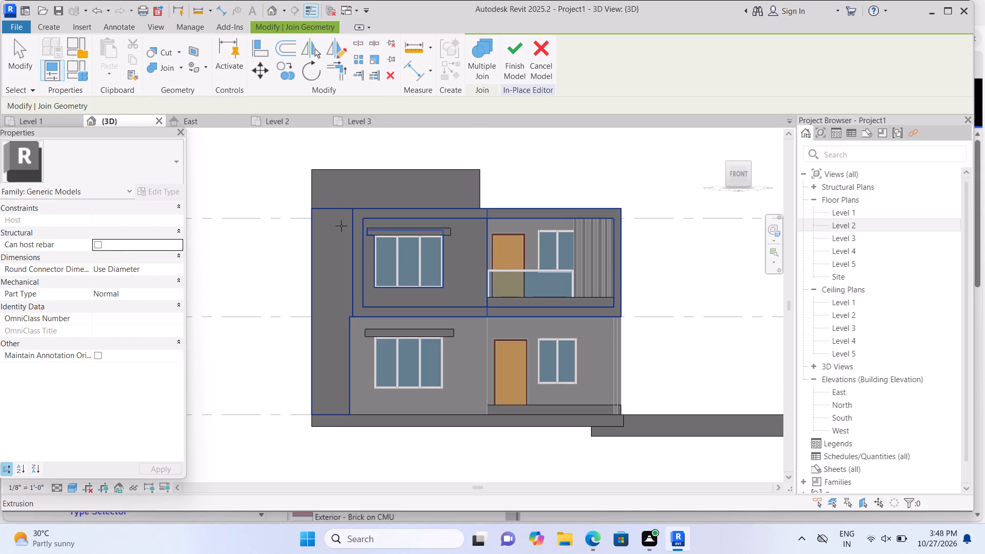
{"action": "left_click", "coordinate": [341, 226]}
{"action": "left_click", "coordinate": [360, 186]}
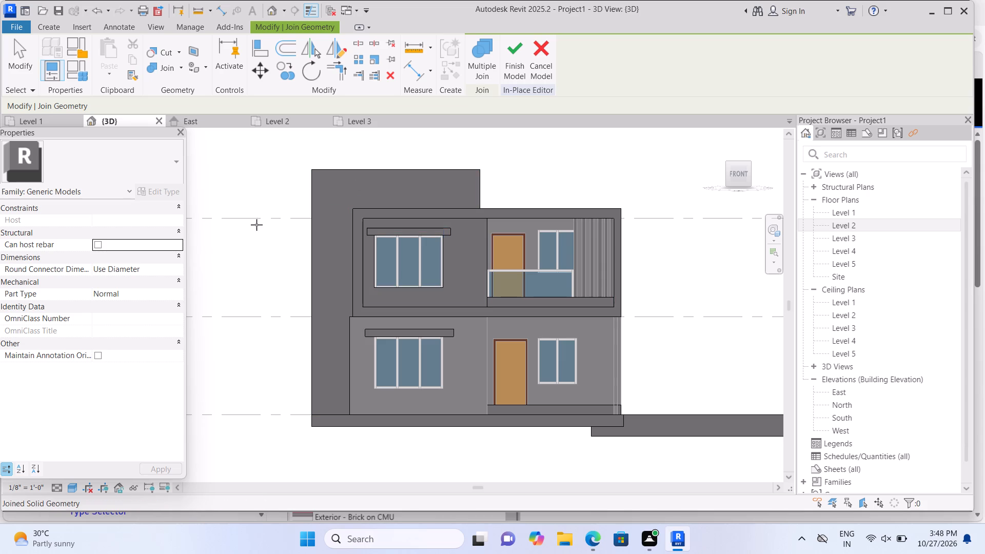
{"action": "left_click", "coordinate": [210, 245]}
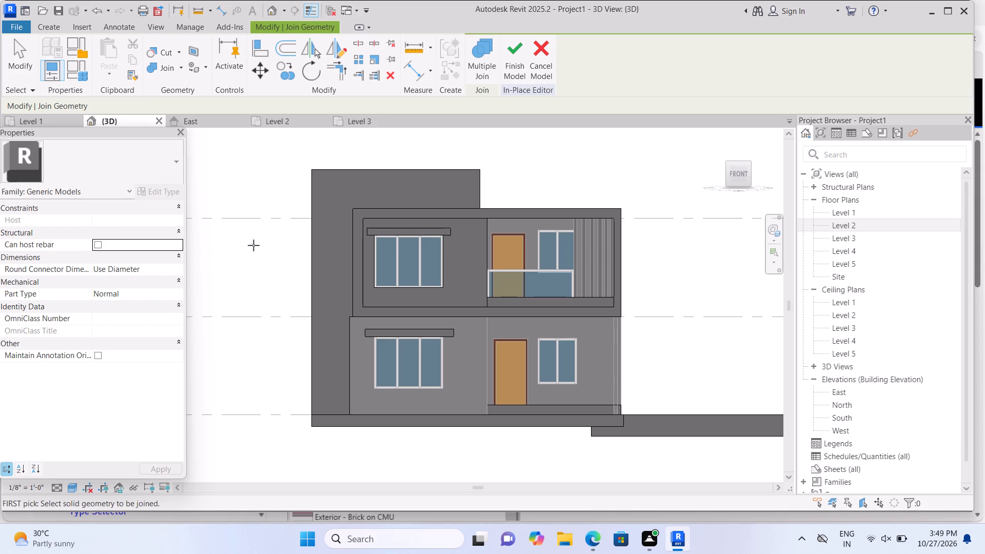
Extrude a narrow rectangle 26'-2" high on the parapet's front face, along the facade's outer edge from parapet top to the base slab's underside.
{"action": "left_click", "coordinate": [53, 27]}
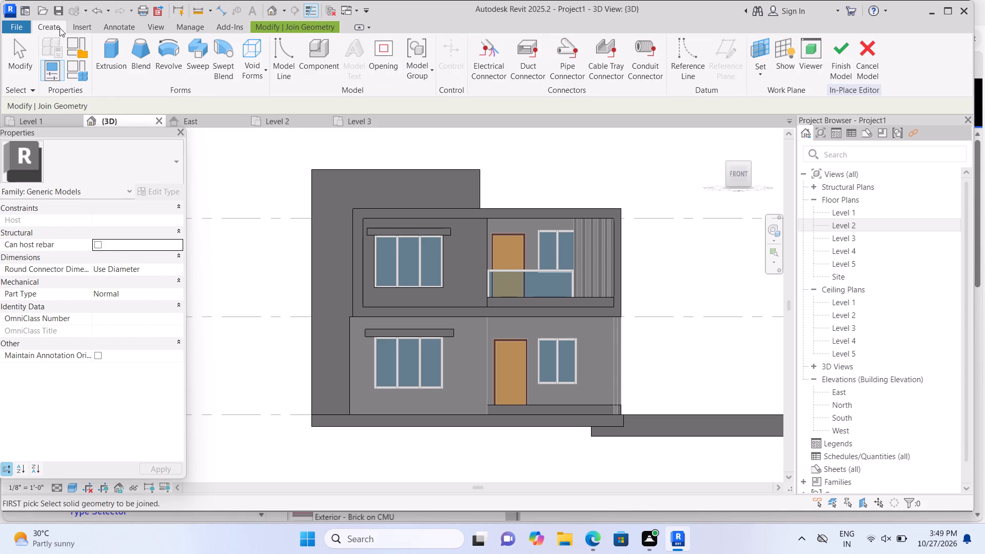
{"action": "left_click", "coordinate": [121, 44]}
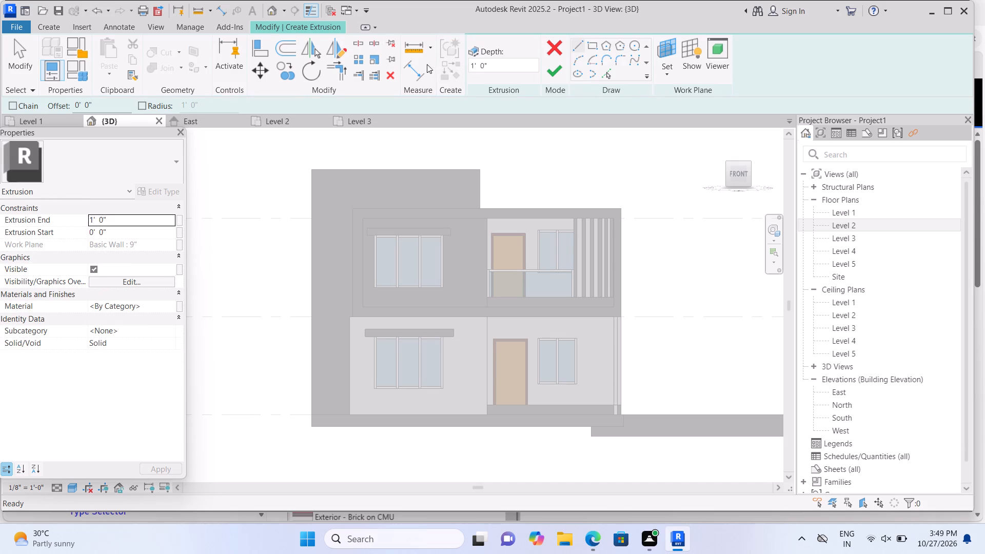
{"action": "left_click", "coordinate": [666, 77]}
{"action": "left_click", "coordinate": [680, 121]}
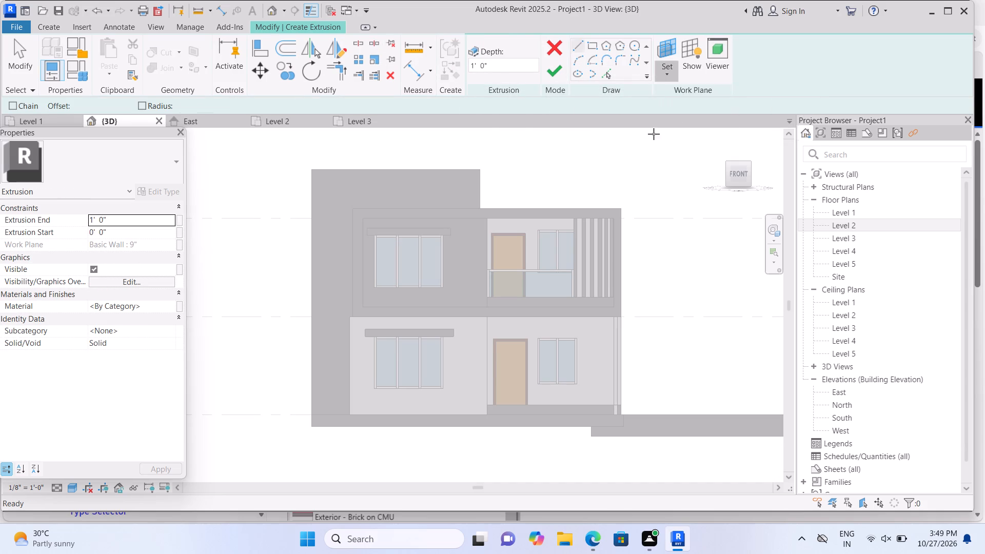
{"action": "left_click", "coordinate": [338, 180]}
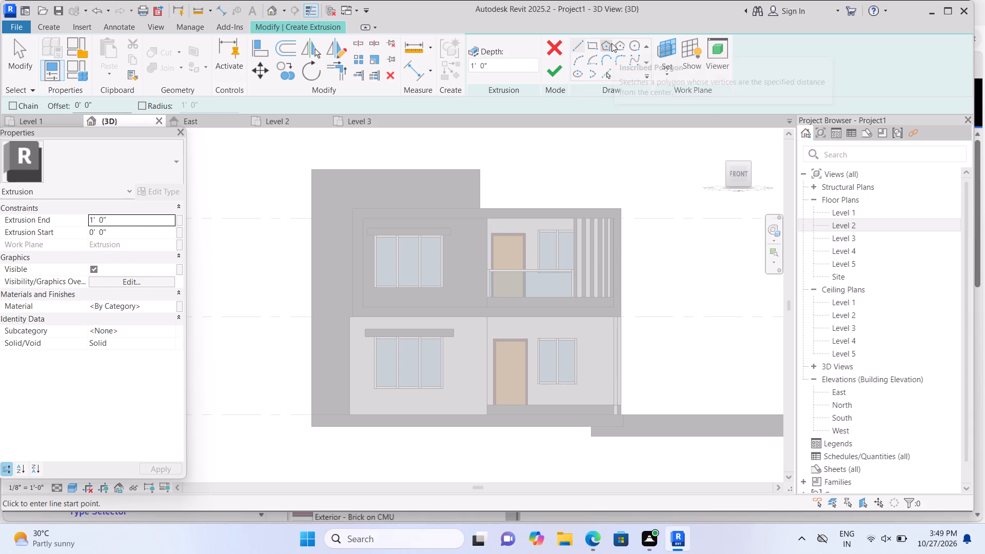
{"action": "left_click", "coordinate": [592, 47]}
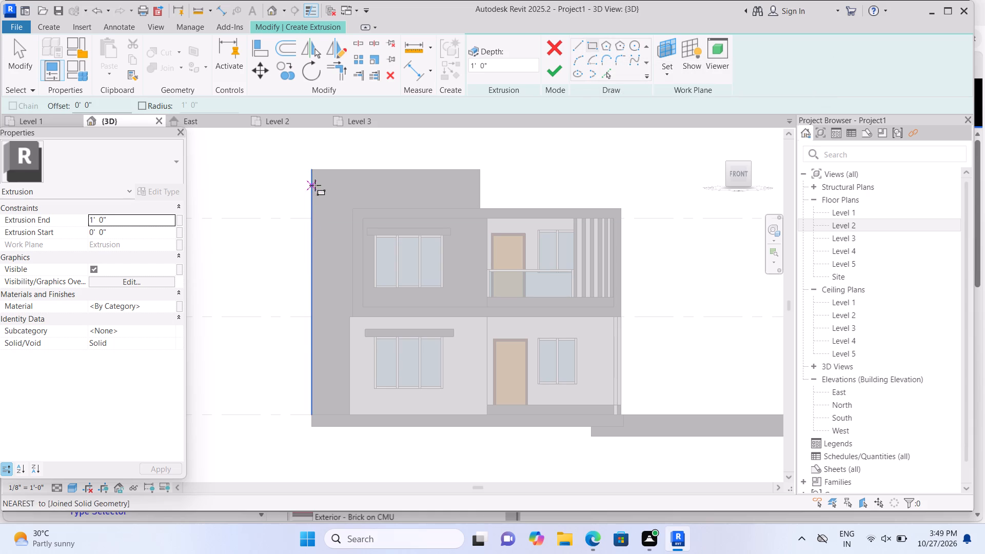
{"action": "left_click", "coordinate": [317, 174]}
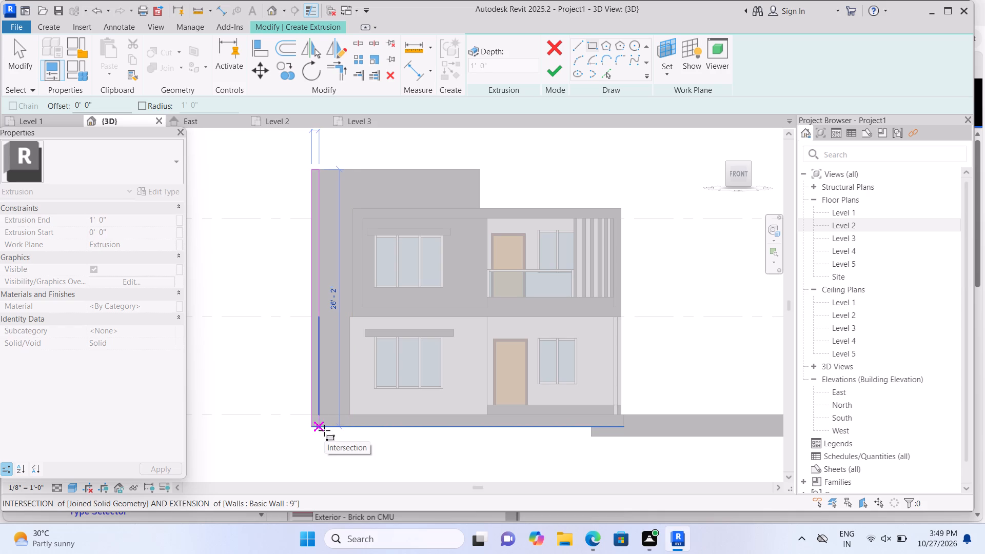
{"action": "scroll", "coordinate": [324, 430], "scroll_direction": "up", "scroll_amount": 1}
{"action": "left_click", "coordinate": [324, 430]}
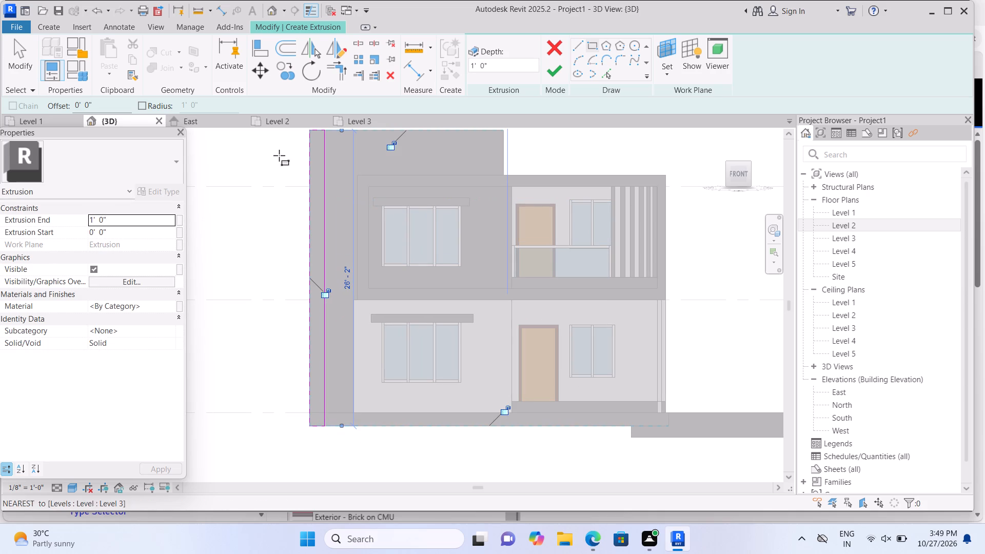
{"action": "left_click", "coordinate": [557, 76]}
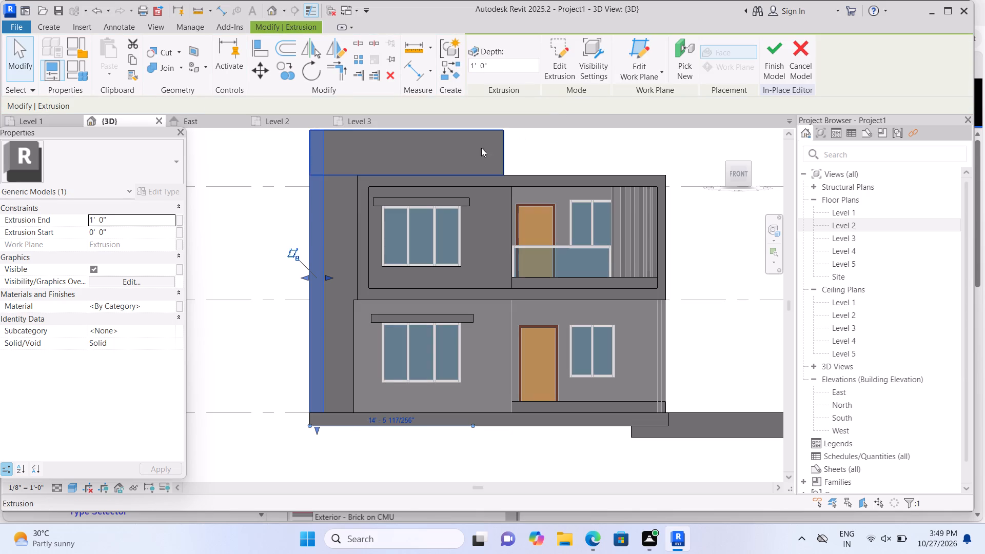
Set the extrusion end of the new full-height edge strip to 9".
{"action": "left_click", "coordinate": [162, 222]}
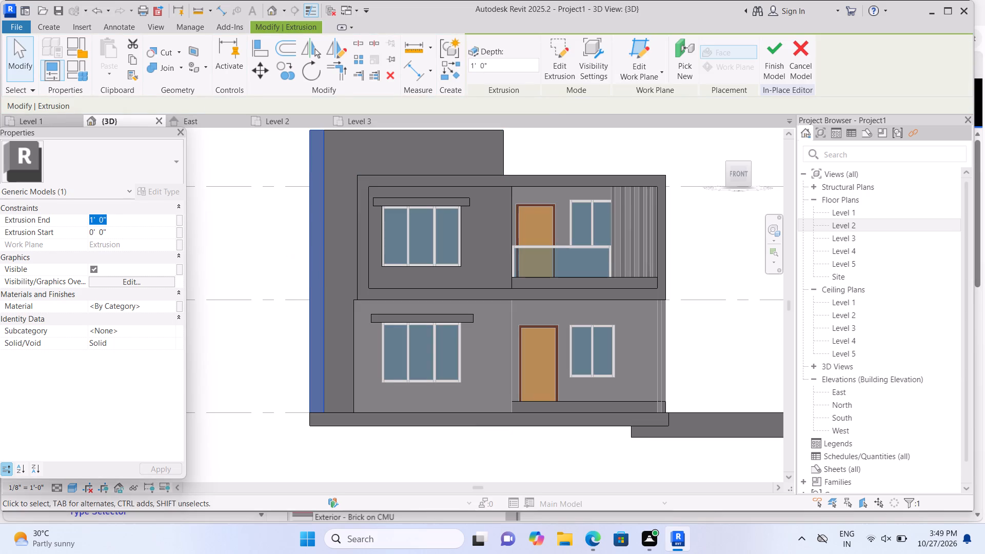
{"action": "key", "text": "BackSpace"}
{"action": "type", "text": "9\""}
{"action": "key", "text": "Return"}
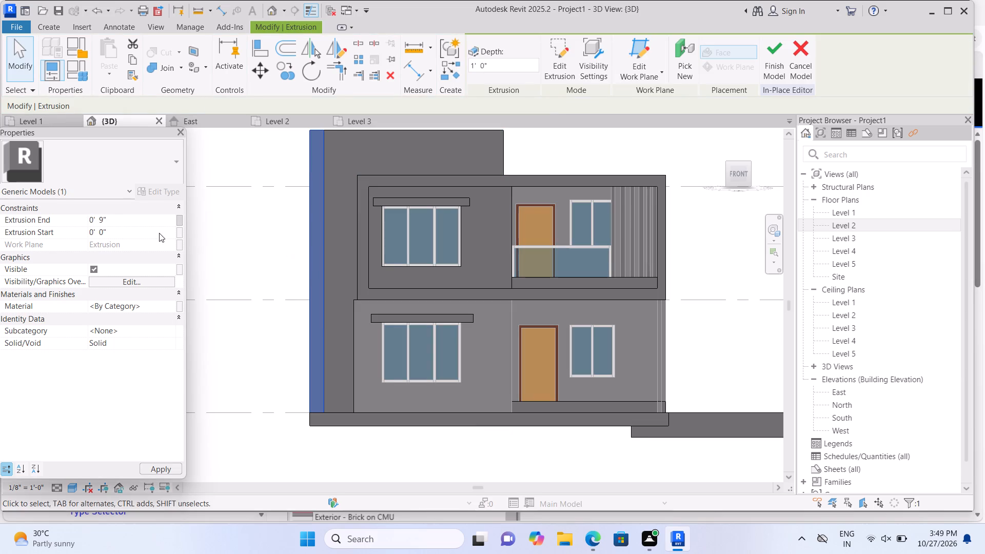
{"action": "scroll", "coordinate": [225, 229], "scroll_direction": "down", "scroll_amount": 1}
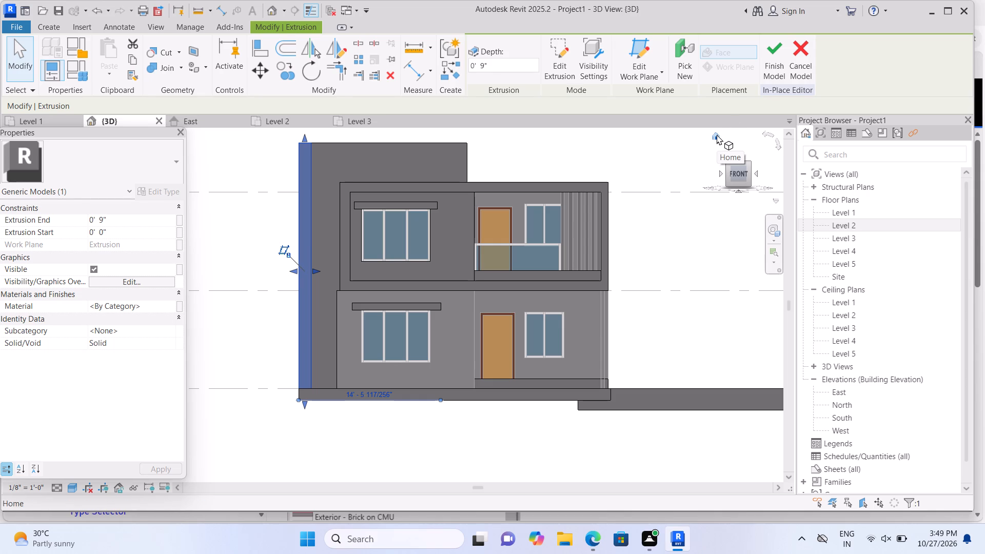
{"action": "left_click", "coordinate": [670, 165]}
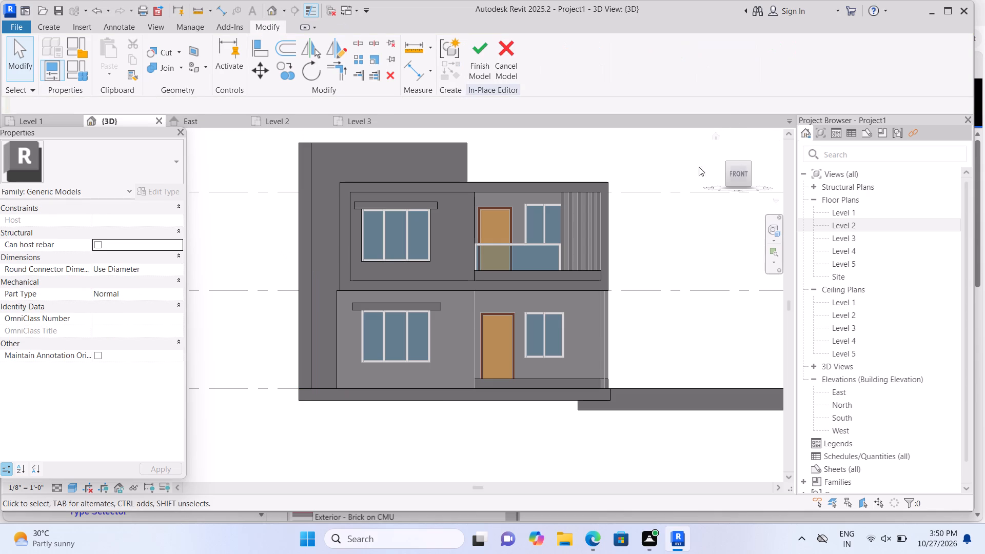
Examine the full-height edge strip, front facade and glazed balcony corner in 3D from the front and side.
{"action": "left_click", "coordinate": [719, 136]}
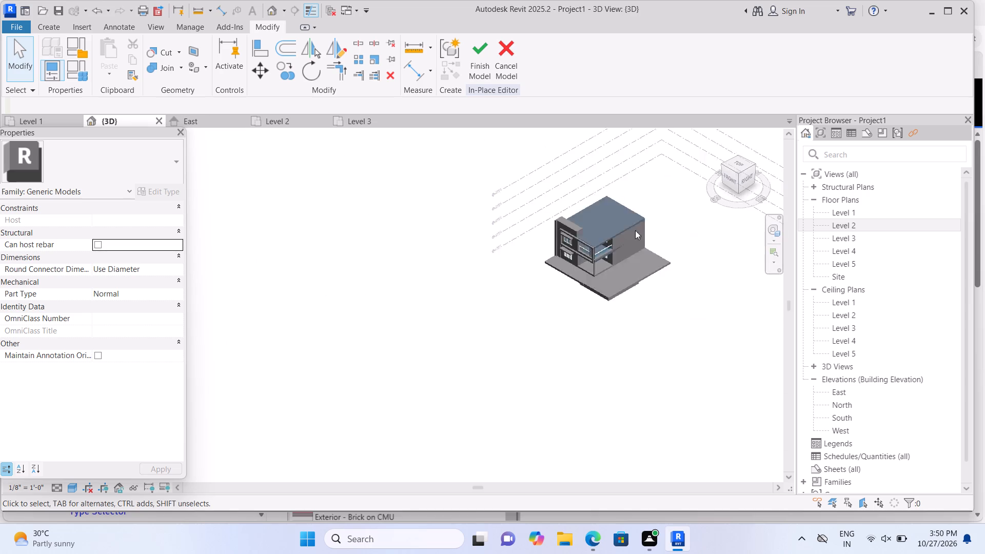
{"action": "scroll", "coordinate": [207, 346], "scroll_direction": "up", "scroll_amount": 1}
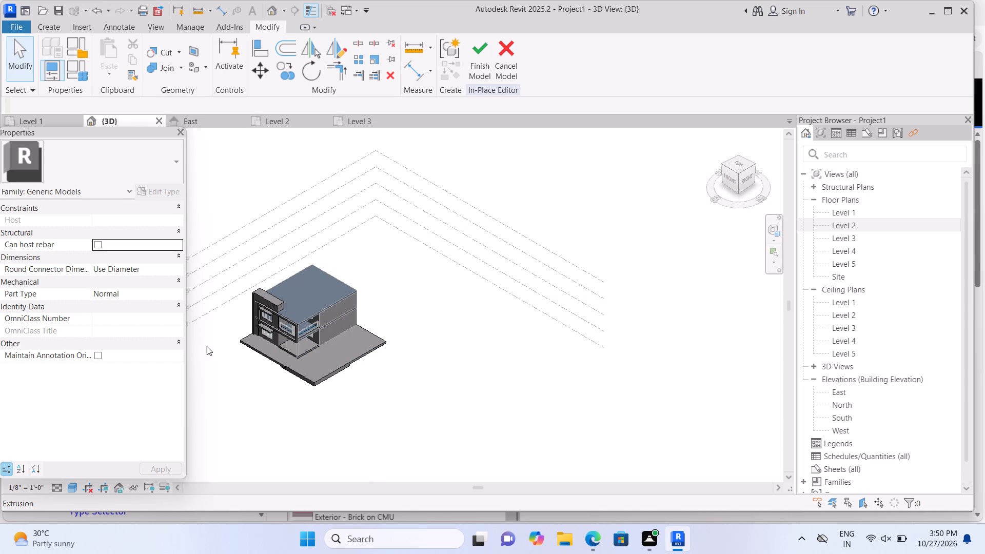
{"action": "scroll", "coordinate": [207, 346], "scroll_direction": "up", "scroll_amount": 4}
{"action": "scroll", "coordinate": [237, 313], "scroll_direction": "up", "scroll_amount": 3}
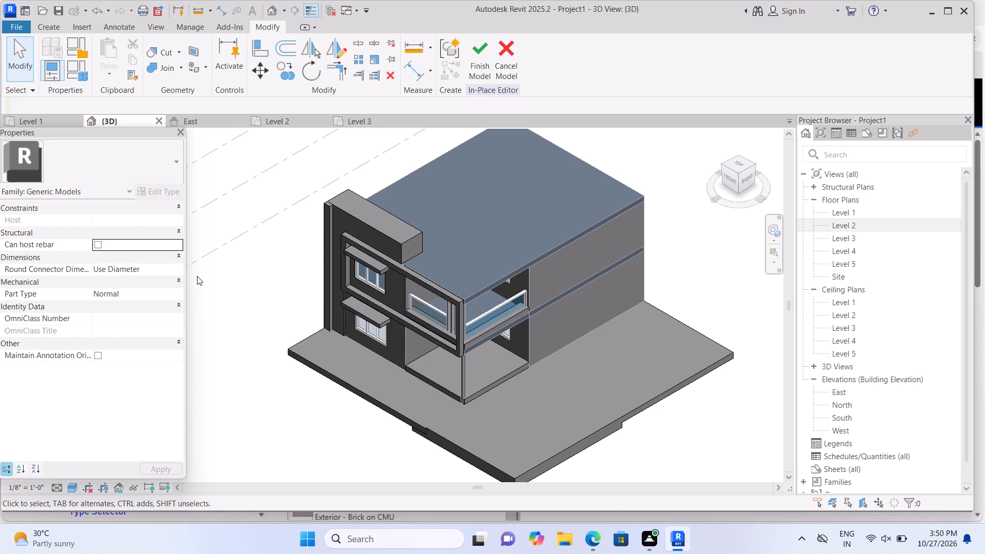
{"action": "scroll", "coordinate": [280, 225], "scroll_direction": "up", "scroll_amount": 3}
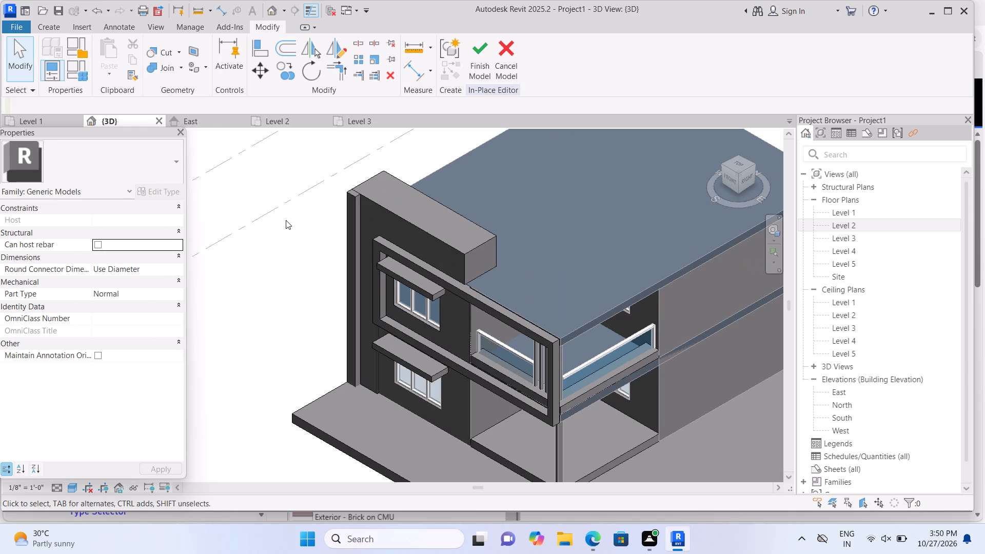
{"action": "scroll", "coordinate": [286, 220], "scroll_direction": "down", "scroll_amount": 1}
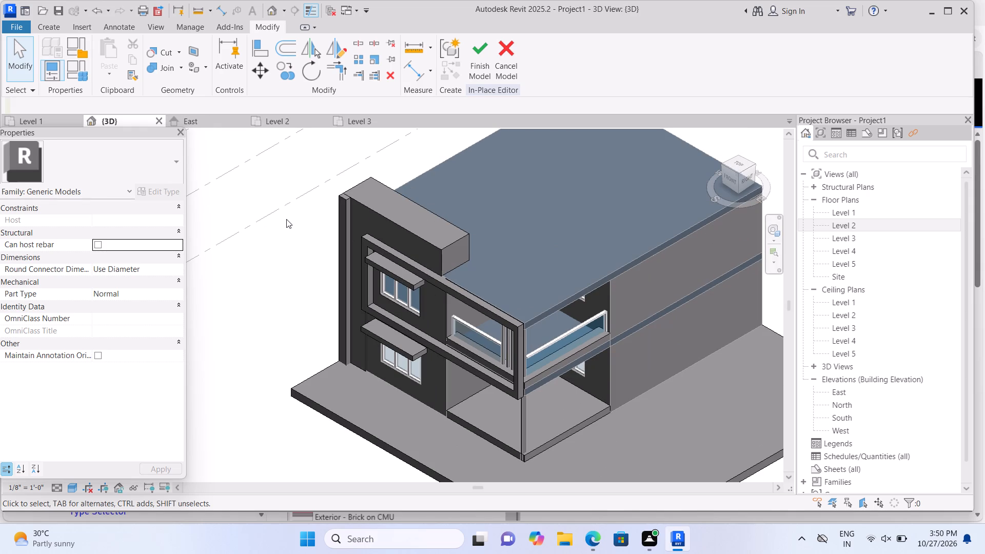
{"action": "middle_click_drag", "start_coordinate": [519, 218], "coordinate": [451, 265], "text": "shift"}
{"action": "middle_click_drag", "start_coordinate": [455, 264], "coordinate": [438, 338]}
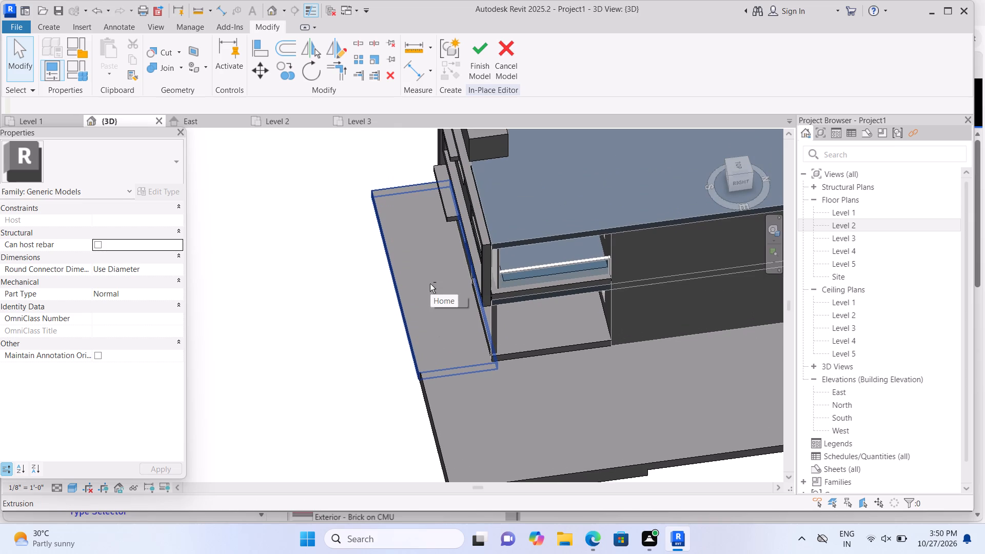
{"action": "middle_click_drag", "start_coordinate": [361, 355], "coordinate": [372, 306], "text": "shift"}
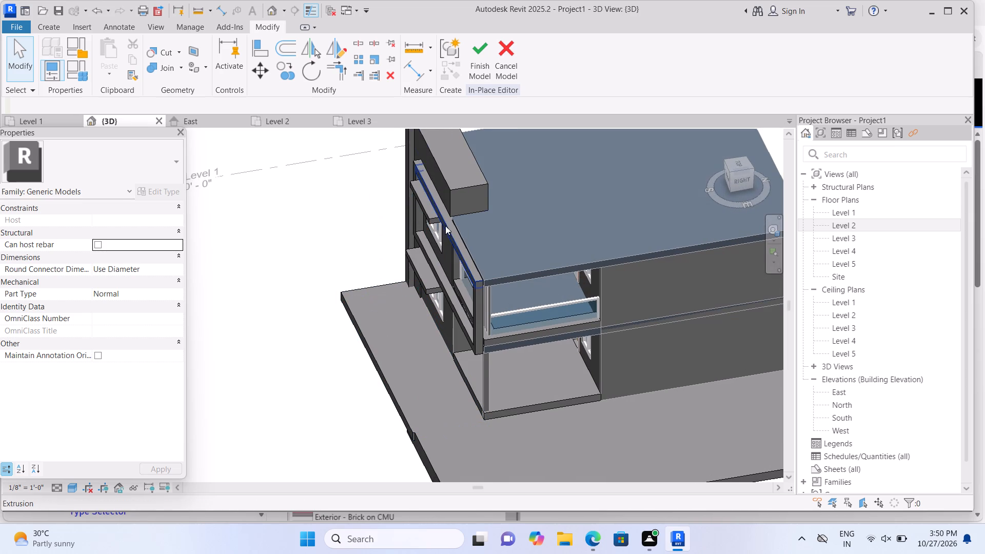
{"action": "scroll", "coordinate": [505, 183], "scroll_direction": "up", "scroll_amount": 2}
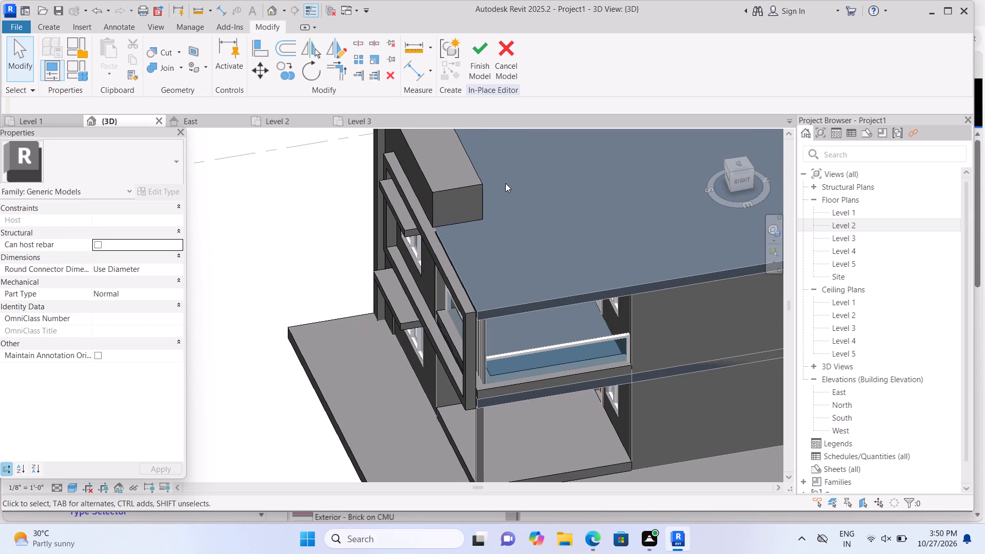
{"action": "scroll", "coordinate": [505, 183], "scroll_direction": "up", "scroll_amount": 1}
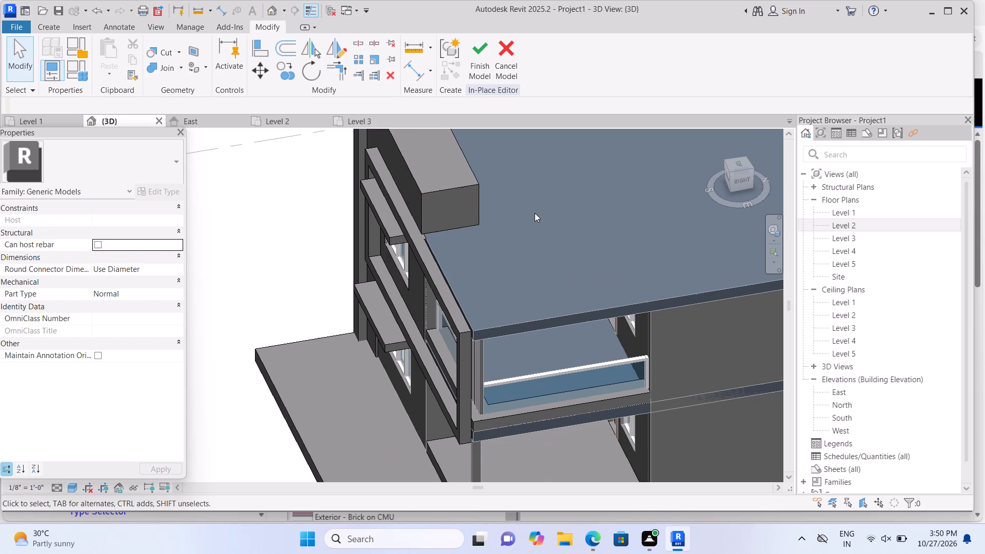
{"action": "scroll", "coordinate": [543, 216], "scroll_direction": "up", "scroll_amount": 1, "text": "shift"}
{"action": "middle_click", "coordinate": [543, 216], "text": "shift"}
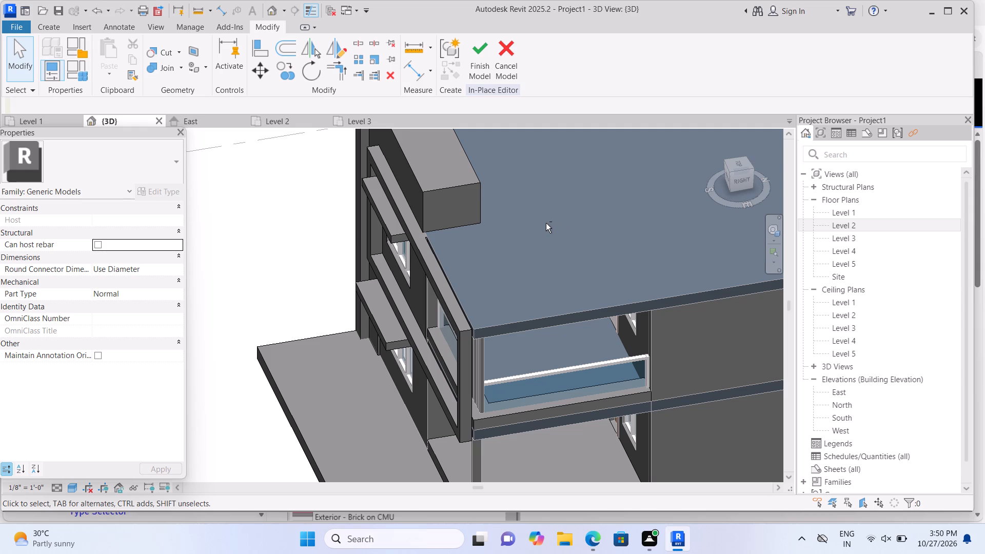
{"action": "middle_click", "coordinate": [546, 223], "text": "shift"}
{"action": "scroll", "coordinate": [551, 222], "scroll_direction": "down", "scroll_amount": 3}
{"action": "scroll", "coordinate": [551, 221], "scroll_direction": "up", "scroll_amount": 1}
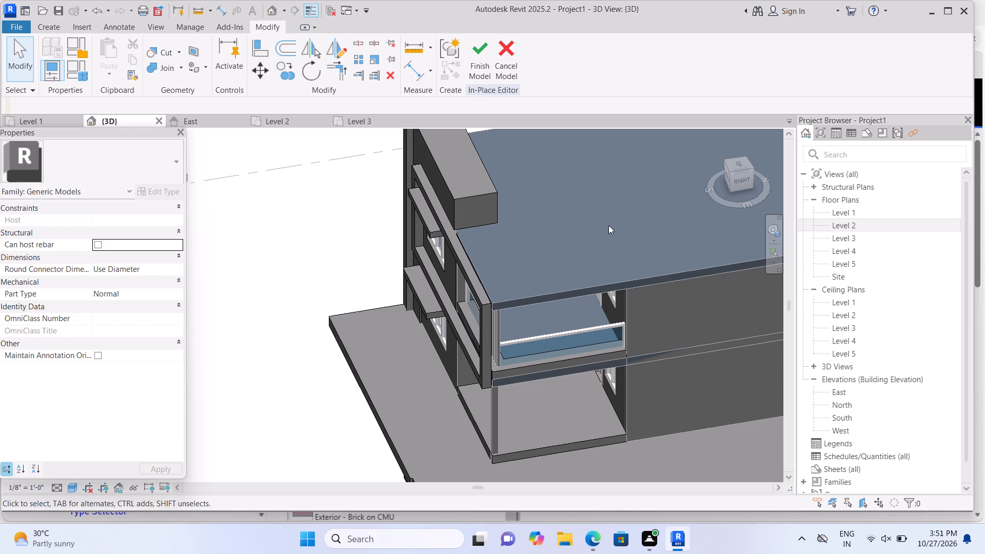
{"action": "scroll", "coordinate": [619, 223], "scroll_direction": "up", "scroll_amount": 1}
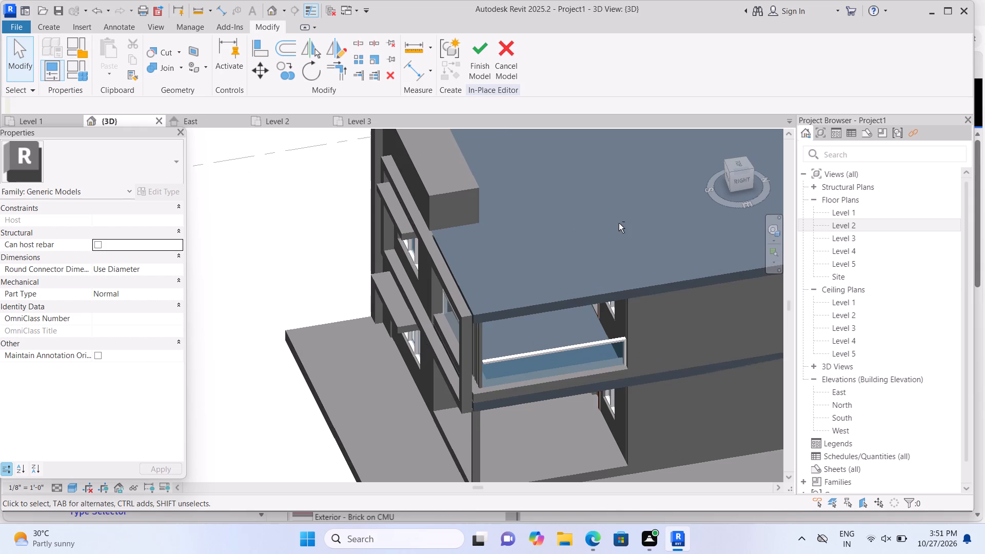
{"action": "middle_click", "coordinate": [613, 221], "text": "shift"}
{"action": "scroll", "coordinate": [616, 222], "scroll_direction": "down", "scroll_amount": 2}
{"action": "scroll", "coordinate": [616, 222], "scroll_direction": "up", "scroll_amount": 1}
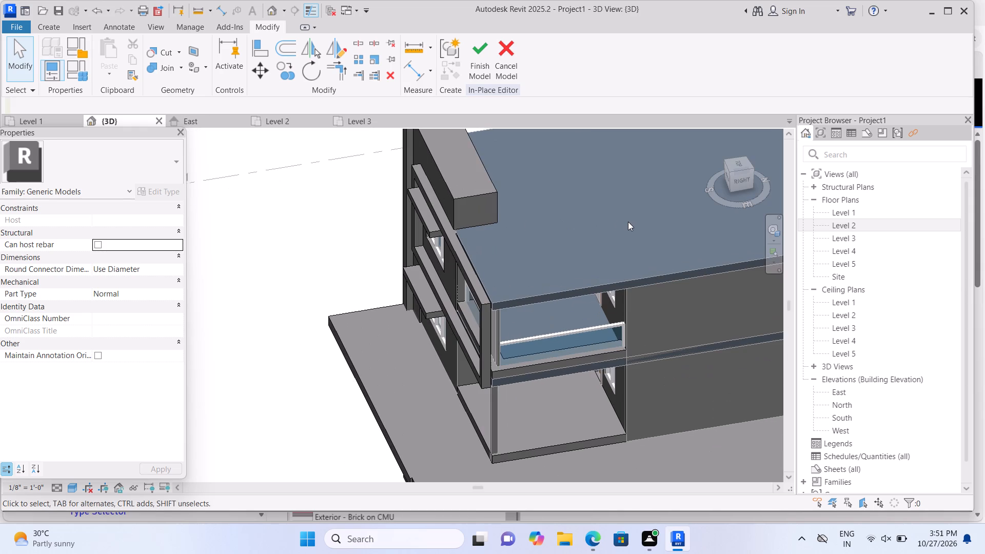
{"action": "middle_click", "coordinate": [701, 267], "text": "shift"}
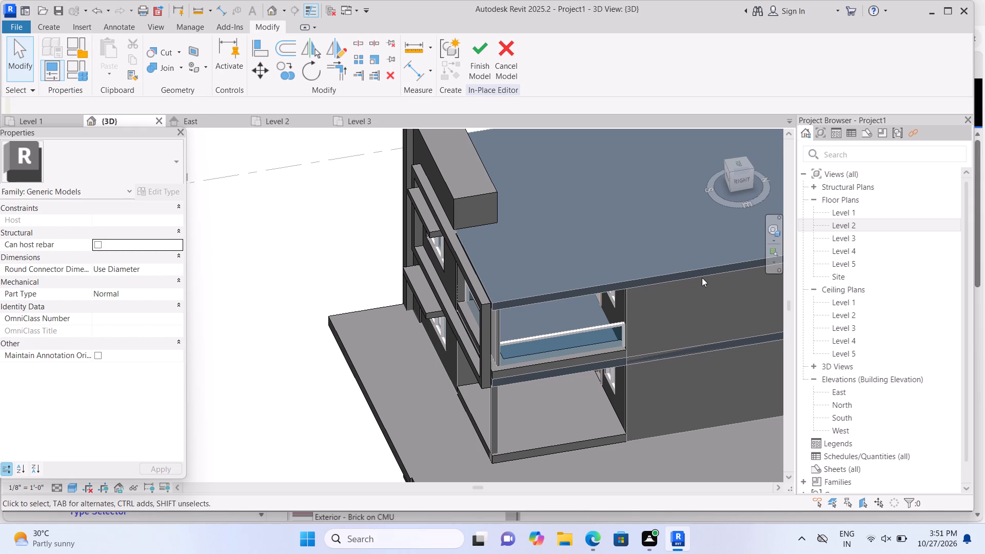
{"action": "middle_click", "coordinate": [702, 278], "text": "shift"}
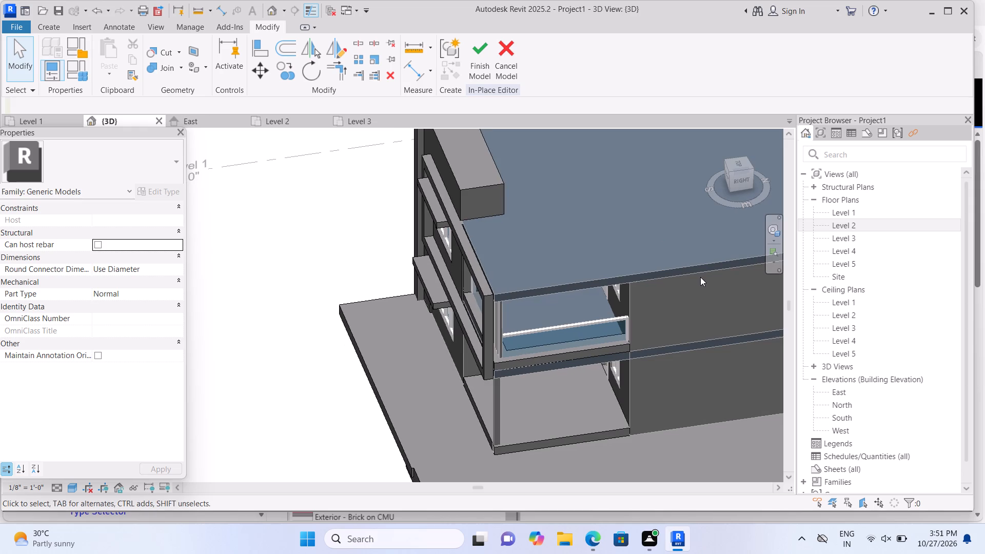
Examine the roof parapet block, front facade bands and glazed balcony corner in 3D from above the side, both overall and close up.
{"action": "scroll", "coordinate": [706, 271], "scroll_direction": "up", "scroll_amount": 1}
{"action": "middle_click", "coordinate": [706, 271], "text": "shift"}
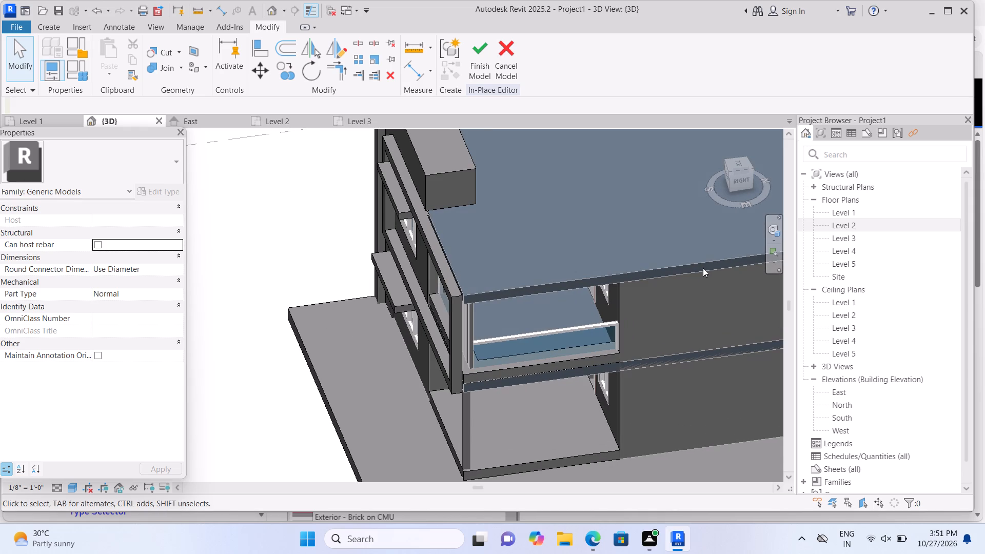
{"action": "scroll", "coordinate": [700, 267], "scroll_direction": "down", "scroll_amount": 2}
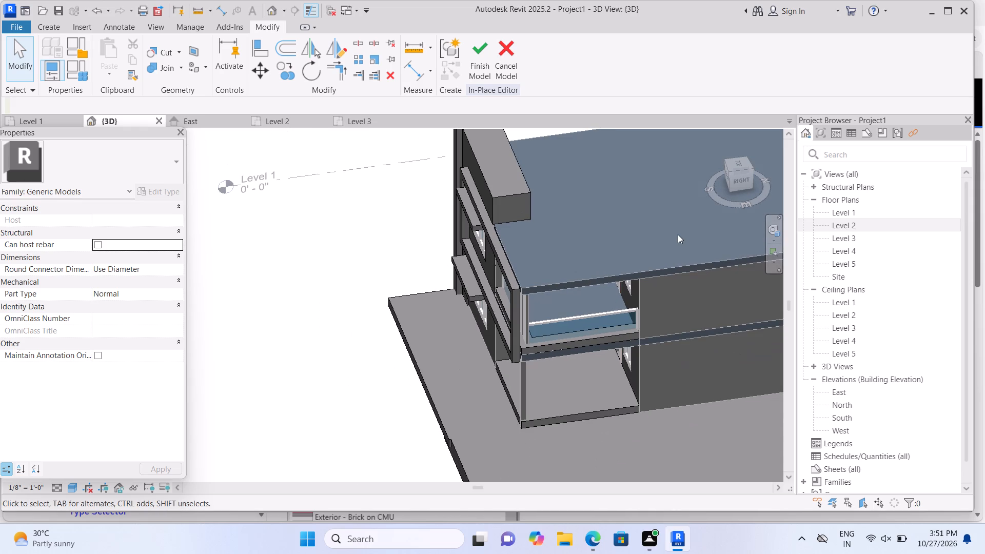
{"action": "scroll", "coordinate": [675, 234], "scroll_direction": "up", "scroll_amount": 1}
{"action": "middle_click", "coordinate": [675, 234]}
{"action": "scroll", "coordinate": [672, 238], "scroll_direction": "down", "scroll_amount": 2}
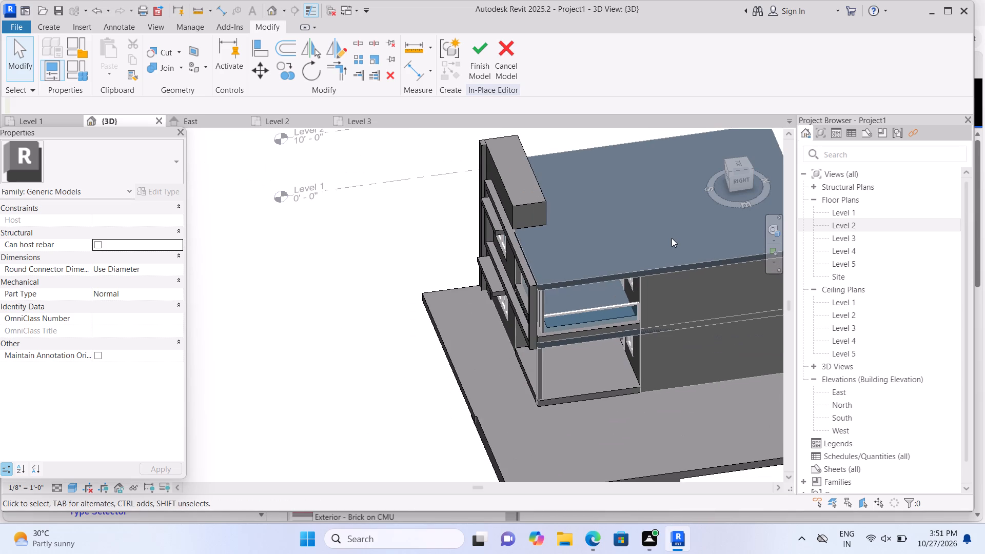
{"action": "scroll", "coordinate": [672, 238], "scroll_direction": "up", "scroll_amount": 1}
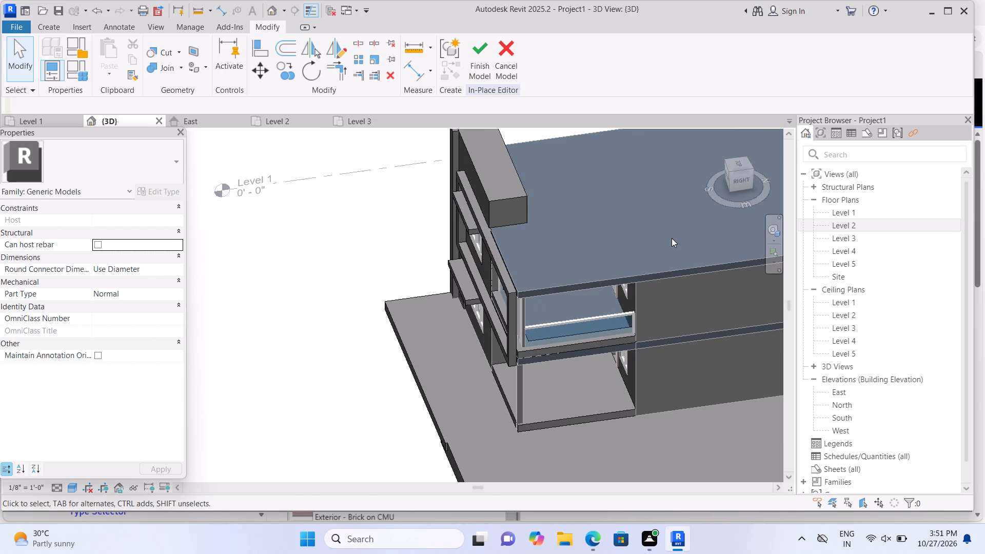
{"action": "scroll", "coordinate": [672, 238], "scroll_direction": "down", "scroll_amount": 1}
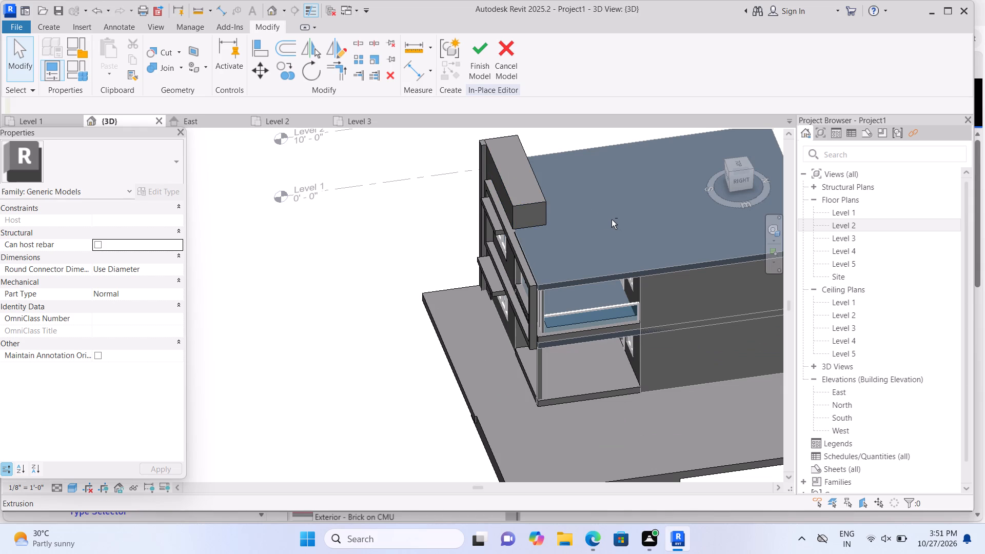
{"action": "scroll", "coordinate": [602, 218], "scroll_direction": "down", "scroll_amount": 4}
{"action": "scroll", "coordinate": [602, 218], "scroll_direction": "up", "scroll_amount": 3}
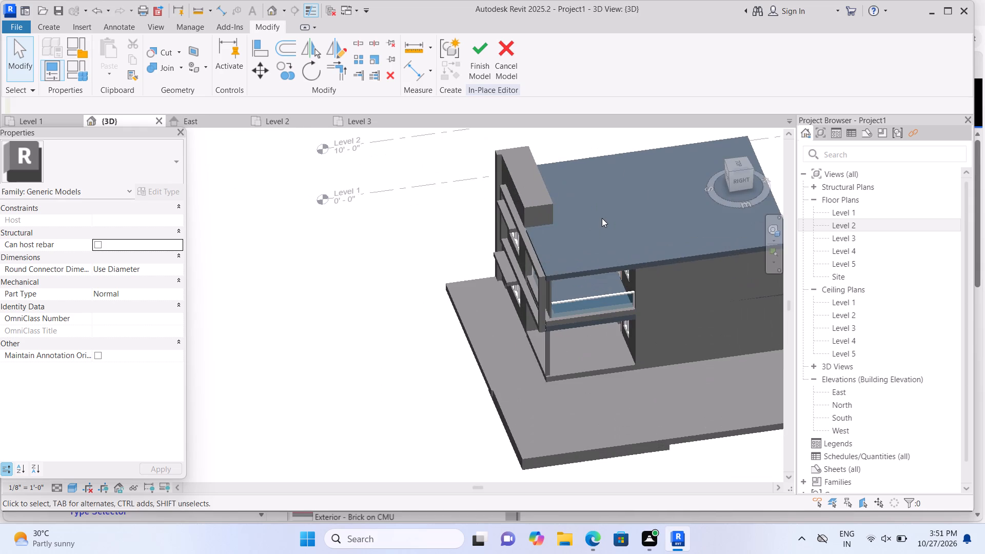
{"action": "scroll", "coordinate": [602, 218], "scroll_direction": "up", "scroll_amount": 1}
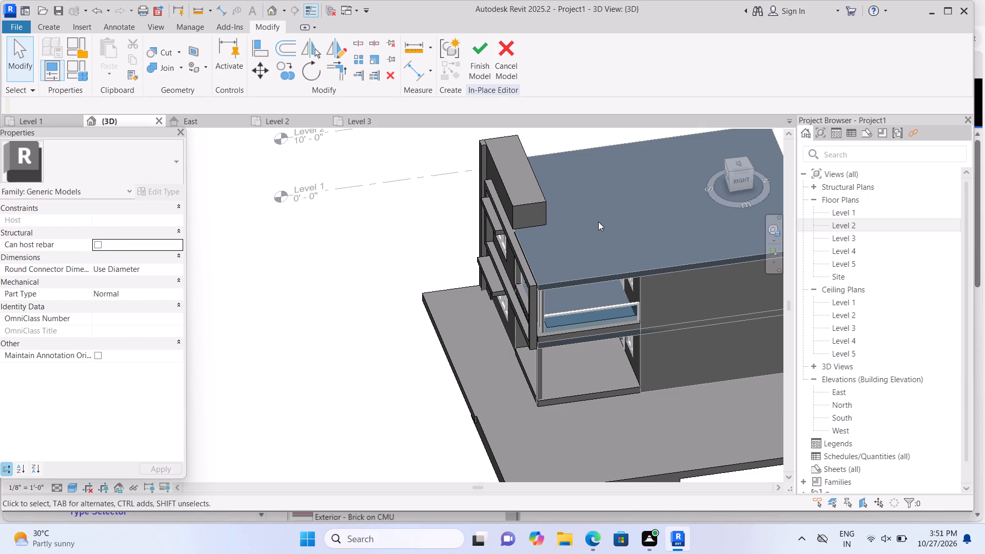
{"action": "scroll", "coordinate": [578, 234], "scroll_direction": "up", "scroll_amount": 7}
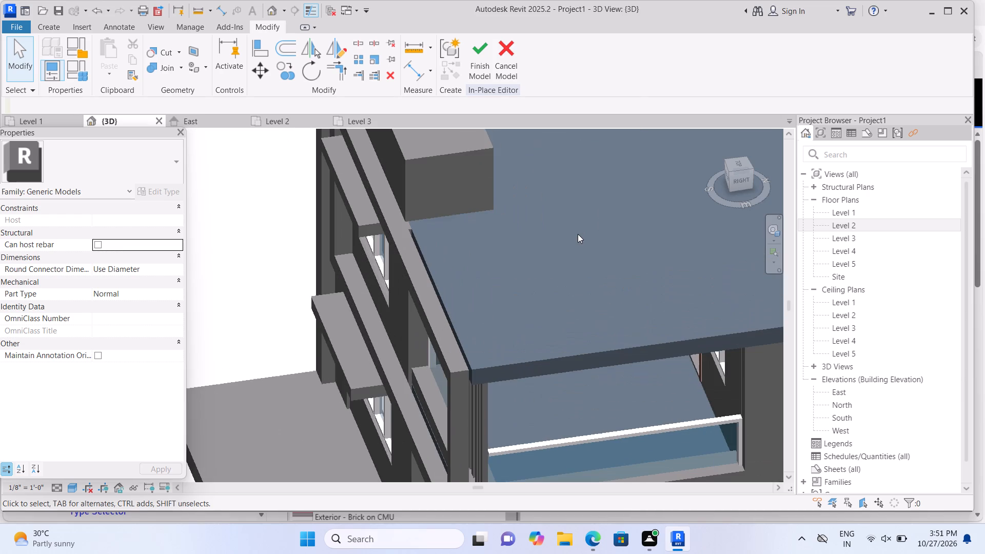
{"action": "scroll", "coordinate": [578, 234], "scroll_direction": "up", "scroll_amount": 1}
{"action": "scroll", "coordinate": [578, 234], "scroll_direction": "down", "scroll_amount": 2}
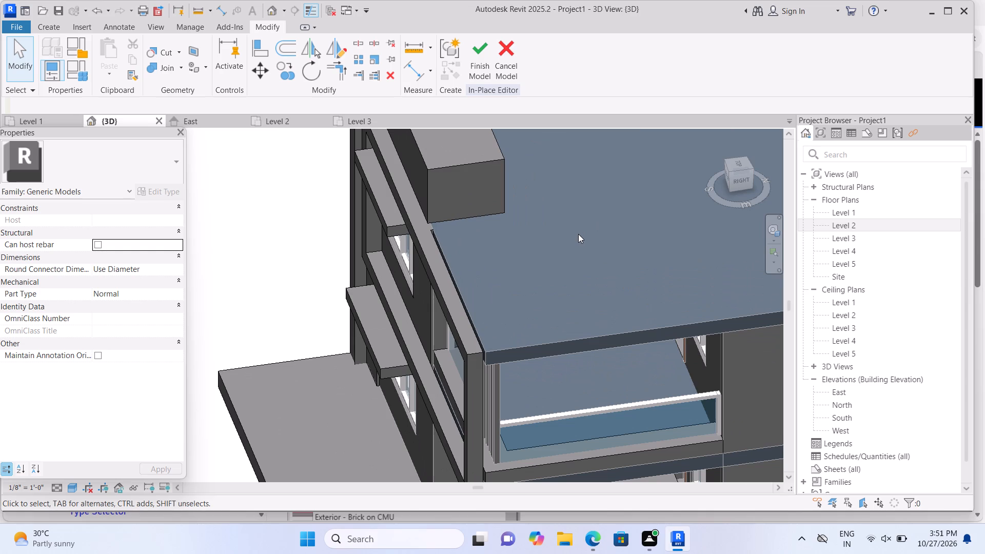
{"action": "middle_click", "coordinate": [573, 236], "text": "shift"}
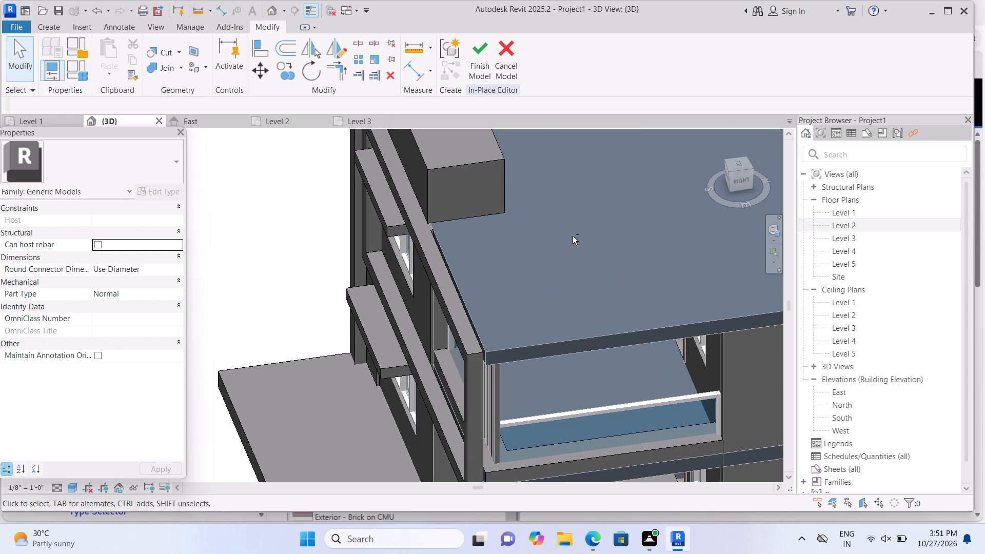
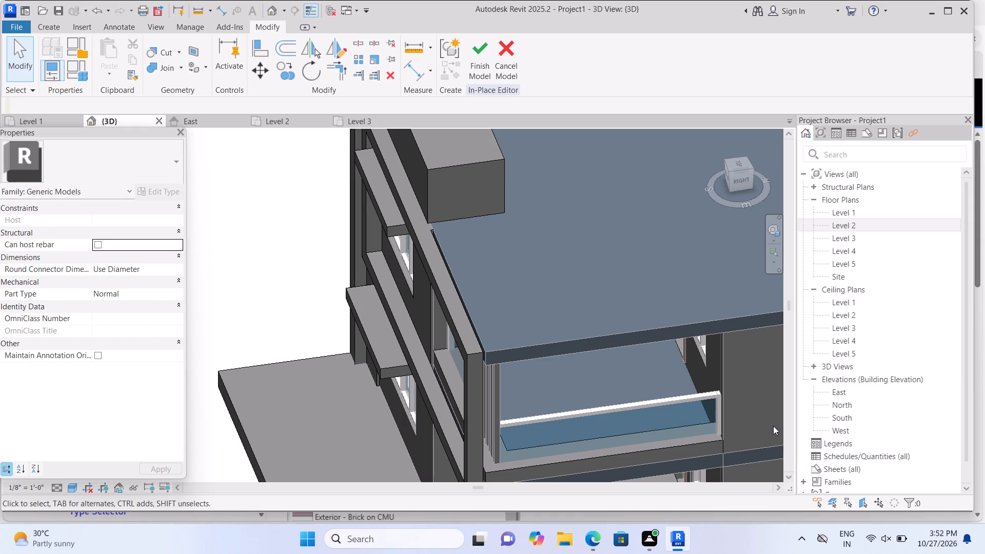
Examine the balcony corner, then inspect the house's front facade from the default 3D home orientation.
{"action": "middle_click_drag", "start_coordinate": [773, 426], "coordinate": [743, 422], "text": "shift"}
{"action": "scroll", "coordinate": [743, 422], "scroll_direction": "up", "scroll_amount": 1}
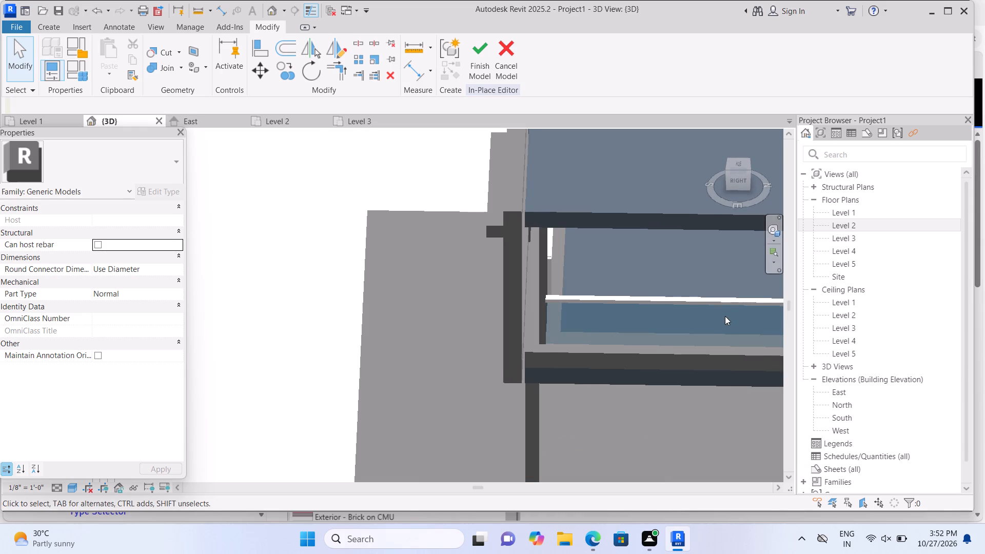
{"action": "scroll", "coordinate": [715, 366], "scroll_direction": "down", "scroll_amount": 5}
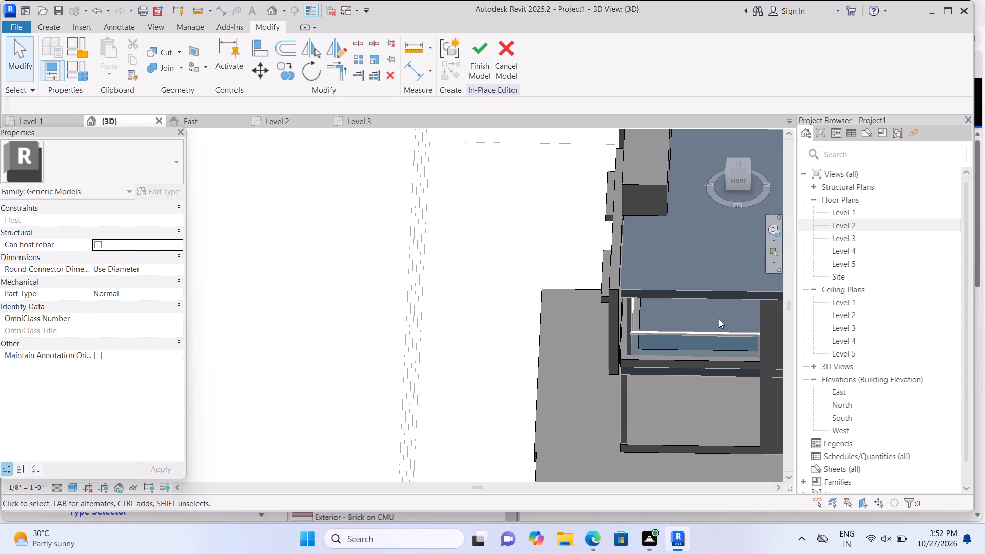
{"action": "scroll", "coordinate": [700, 314], "scroll_direction": "down", "scroll_amount": 2}
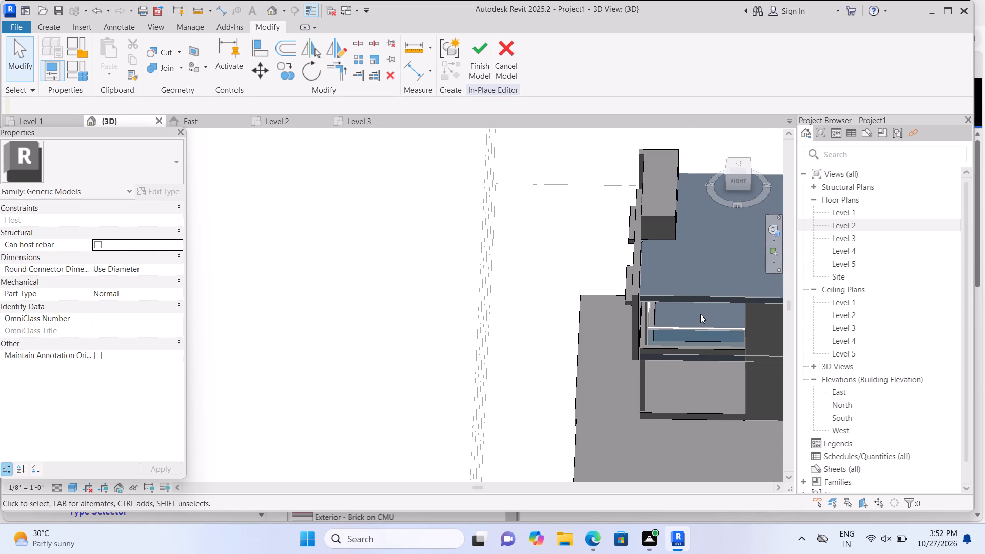
{"action": "scroll", "coordinate": [700, 314], "scroll_direction": "up", "scroll_amount": 1}
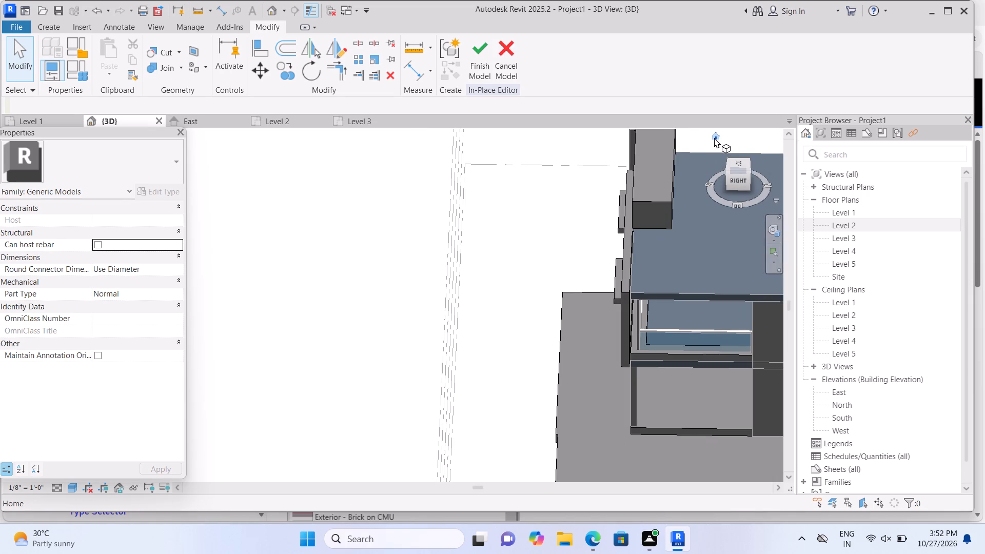
{"action": "left_click", "coordinate": [713, 136]}
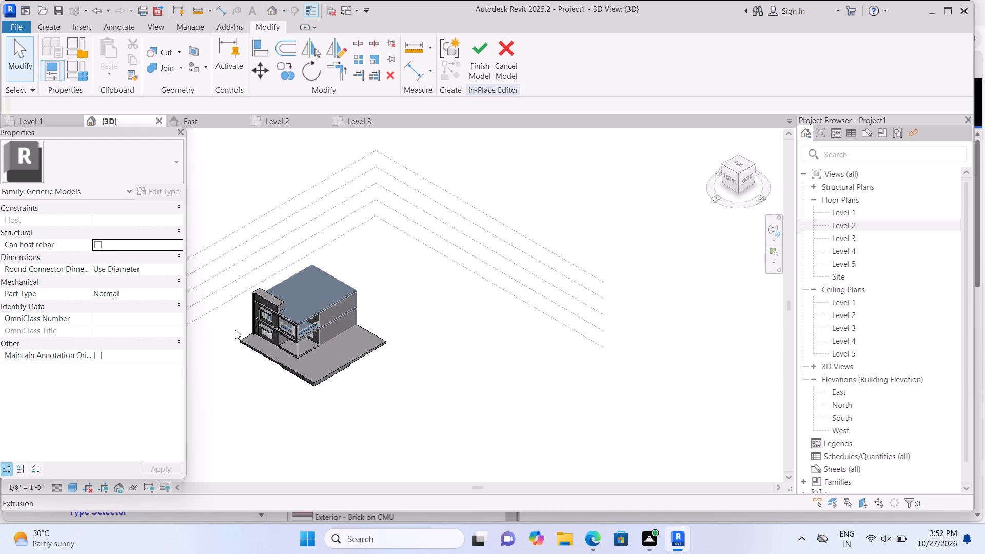
{"action": "scroll", "coordinate": [235, 330], "scroll_direction": "up", "scroll_amount": 6}
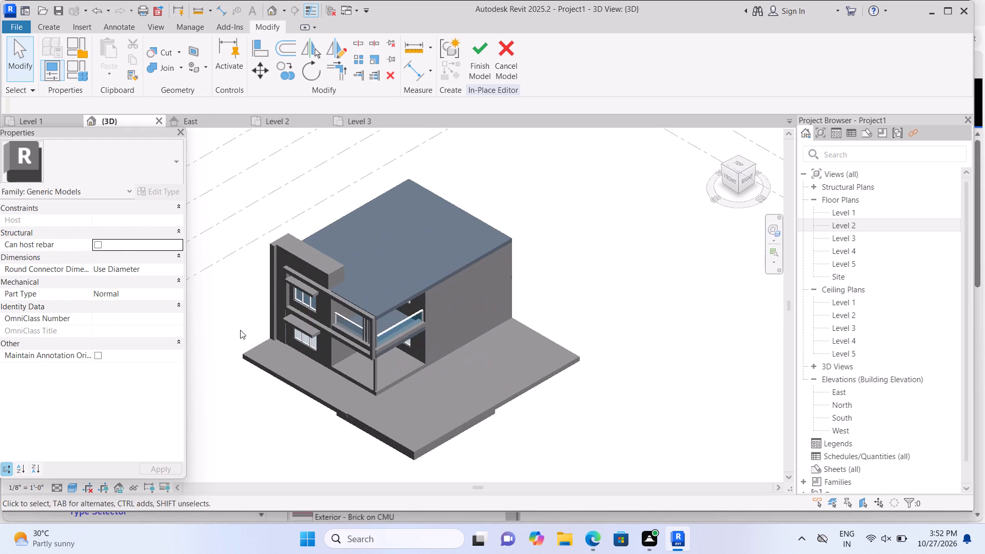
{"action": "scroll", "coordinate": [240, 330], "scroll_direction": "up", "scroll_amount": 5}
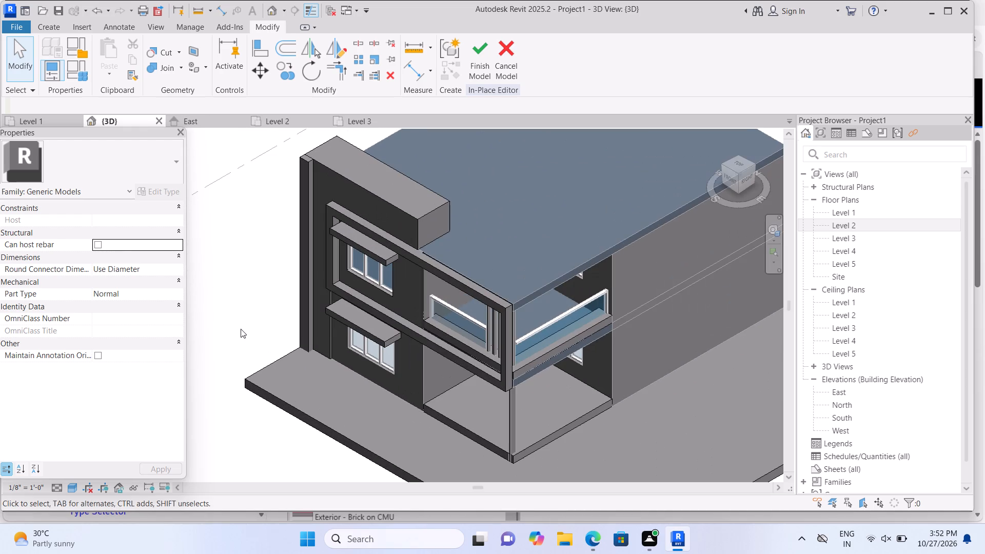
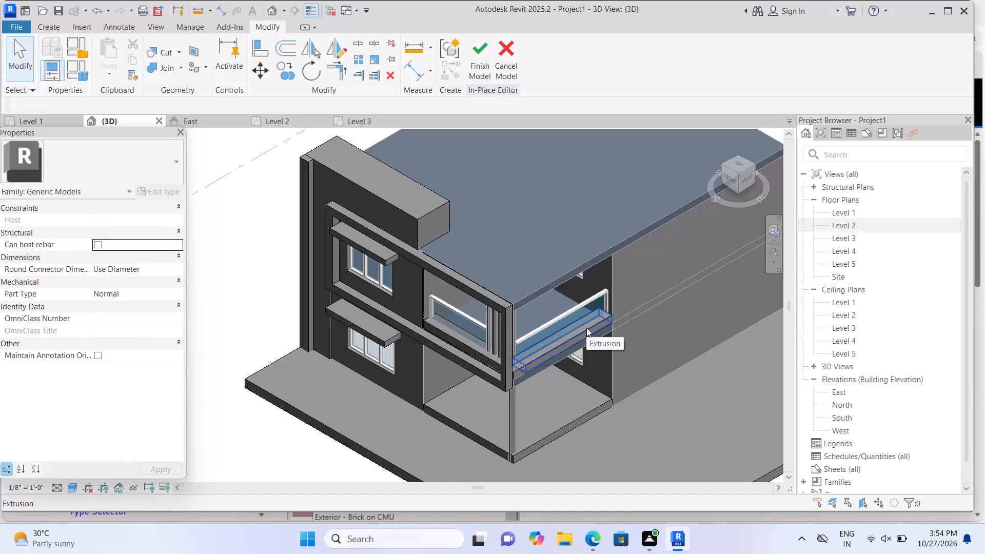
Examine the rooftop block above the front facade and the adjoining balcony corner.
{"action": "scroll", "coordinate": [543, 216], "scroll_direction": "up", "scroll_amount": 4}
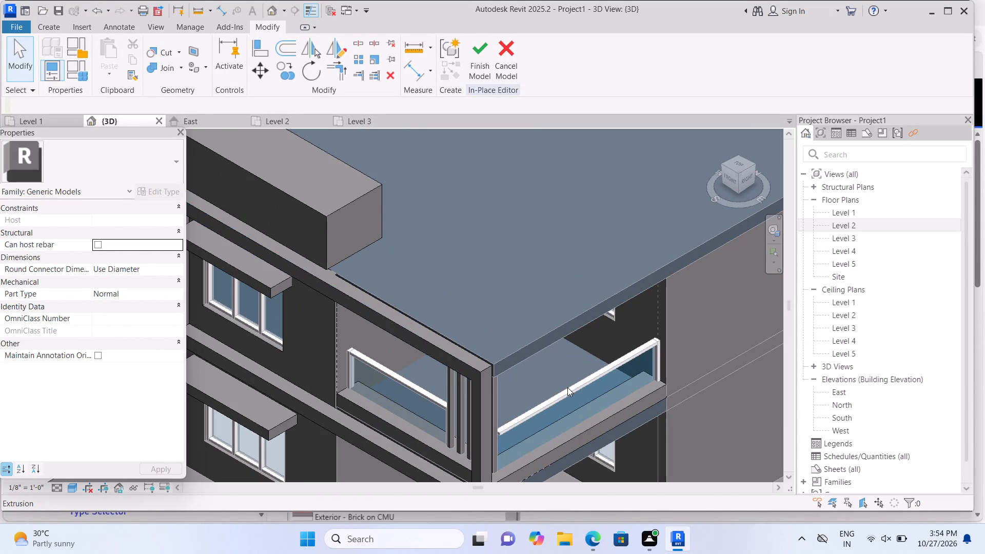
{"action": "scroll", "coordinate": [558, 347], "scroll_direction": "down", "scroll_amount": 3}
{"action": "scroll", "coordinate": [399, 283], "scroll_direction": "up", "scroll_amount": 1}
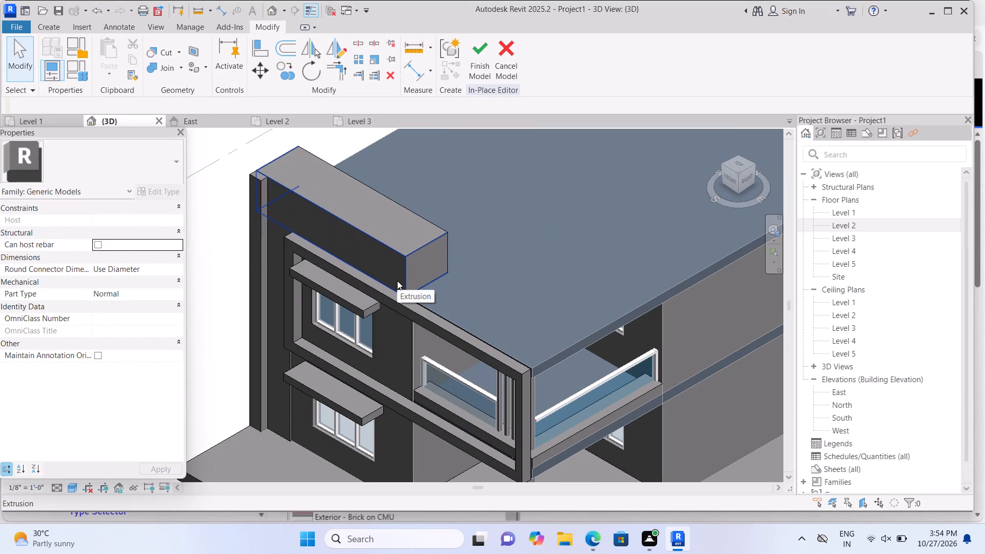
{"action": "left_click", "coordinate": [399, 262]}
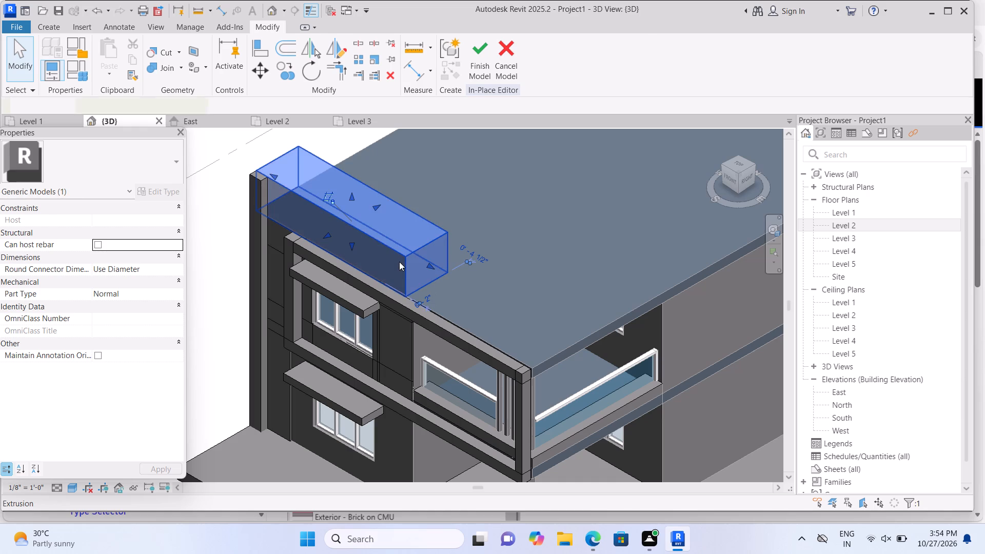
{"action": "left_click", "coordinate": [522, 185]}
{"action": "scroll", "coordinate": [522, 185], "scroll_direction": "down", "scroll_amount": 1}
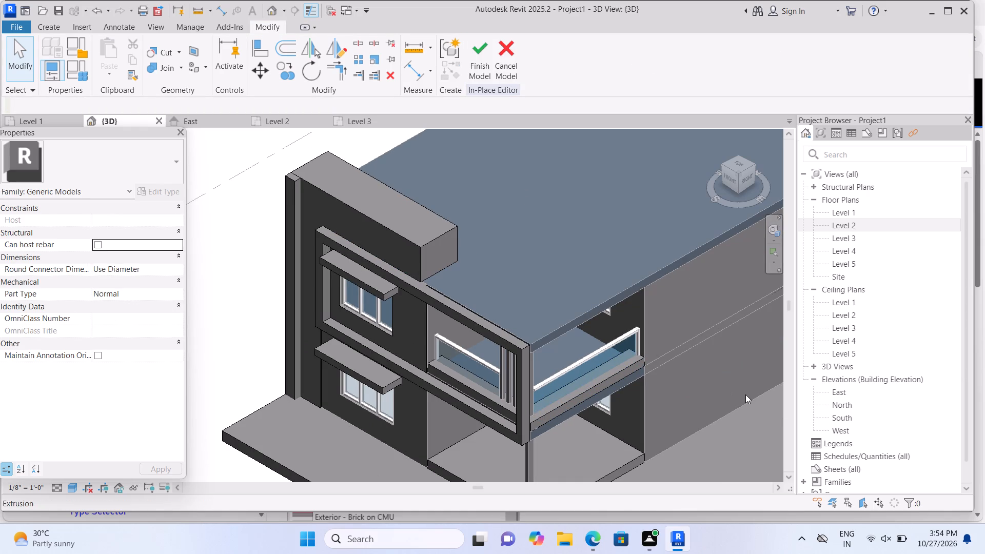
{"action": "scroll", "coordinate": [656, 403], "scroll_direction": "down", "scroll_amount": 2}
{"action": "scroll", "coordinate": [672, 408], "scroll_direction": "up", "scroll_amount": 1}
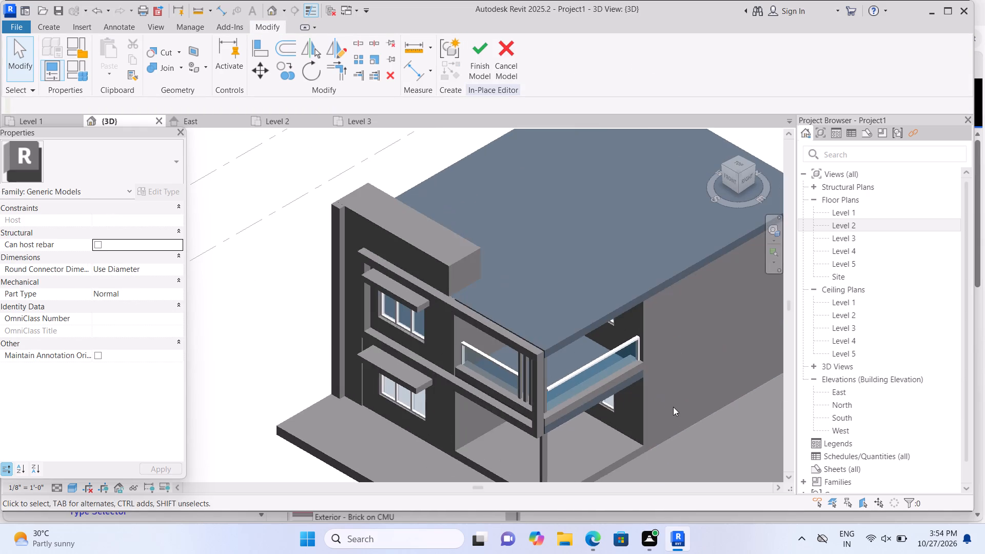
Start a new solid extrusion with its work plane set to the top face of the roof.
{"action": "middle_click_drag", "start_coordinate": [674, 407], "coordinate": [567, 423], "text": "shift"}
{"action": "scroll", "coordinate": [624, 337], "scroll_direction": "up", "scroll_amount": 1}
{"action": "middle_click_drag", "start_coordinate": [624, 339], "coordinate": [566, 503]}
{"action": "scroll", "coordinate": [701, 261], "scroll_direction": "down", "scroll_amount": 3}
{"action": "middle_click_drag", "start_coordinate": [709, 230], "coordinate": [540, 323]}
{"action": "scroll", "coordinate": [541, 310], "scroll_direction": "up", "scroll_amount": 1}
{"action": "scroll", "coordinate": [516, 218], "scroll_direction": "up", "scroll_amount": 3}
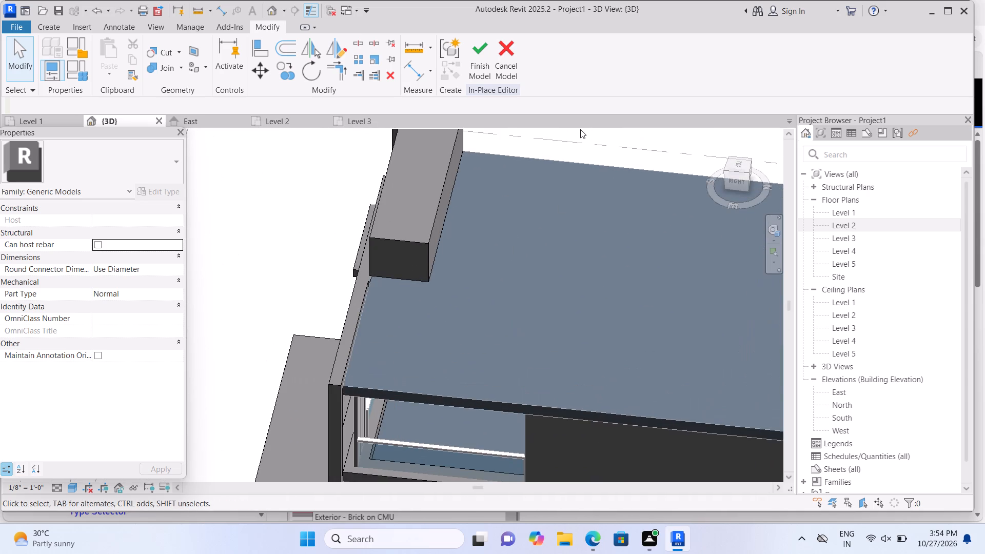
{"action": "left_click", "coordinate": [53, 29]}
{"action": "left_click", "coordinate": [107, 48]}
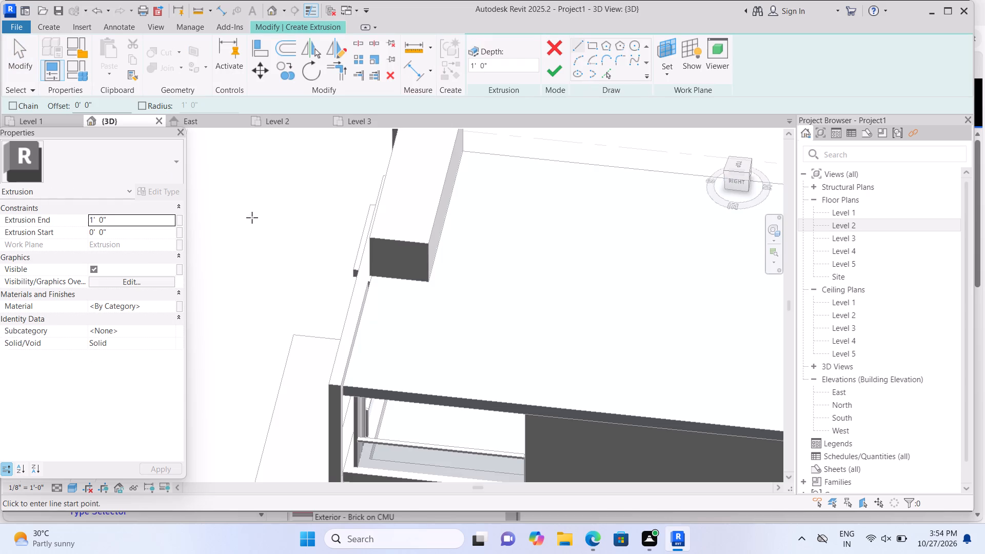
{"action": "left_click", "coordinate": [662, 76]}
{"action": "left_click", "coordinate": [673, 112]}
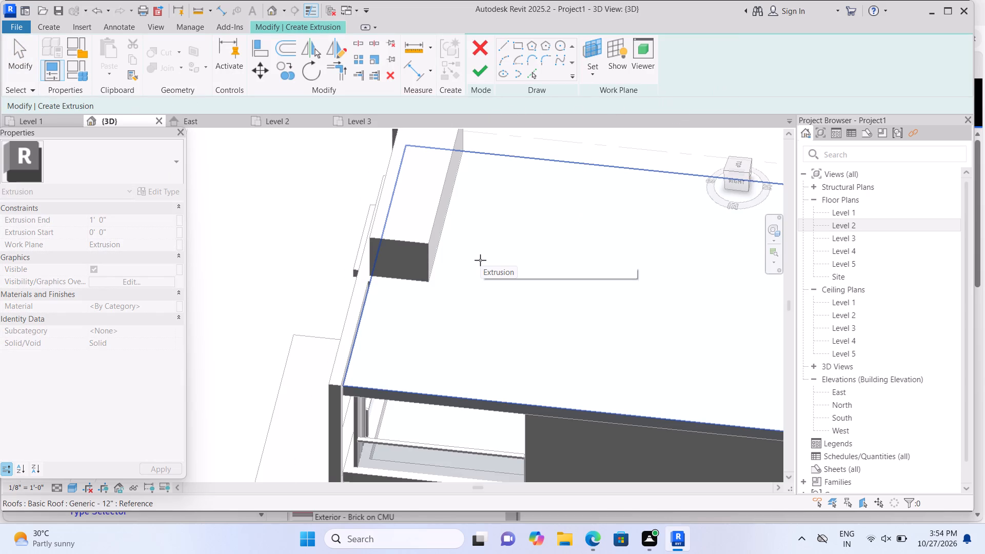
{"action": "left_click", "coordinate": [480, 260]}
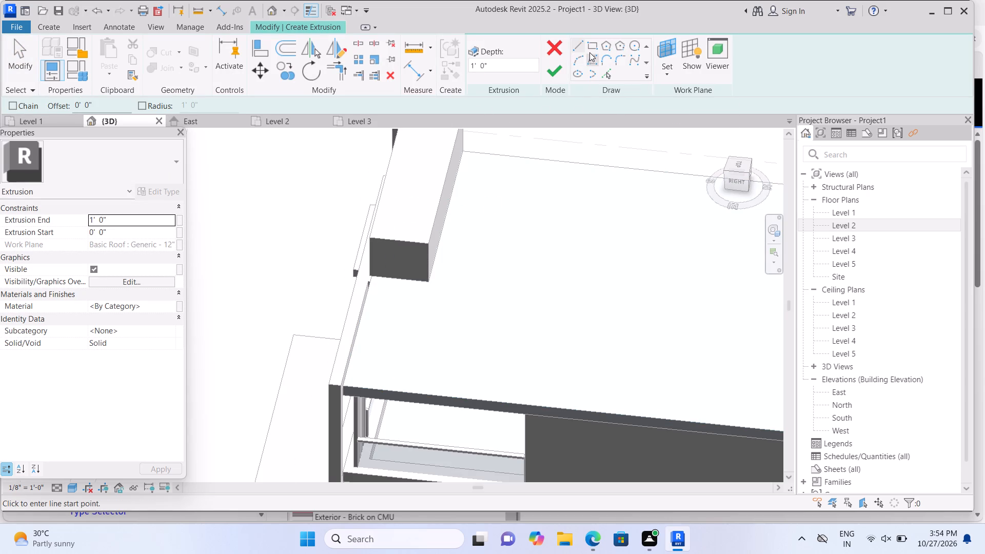
Sketch a rectangle extending about 5'-9" across the roof from the rooftop block's inner end corner, and finish the extrusion.
{"action": "left_click", "coordinate": [592, 45]}
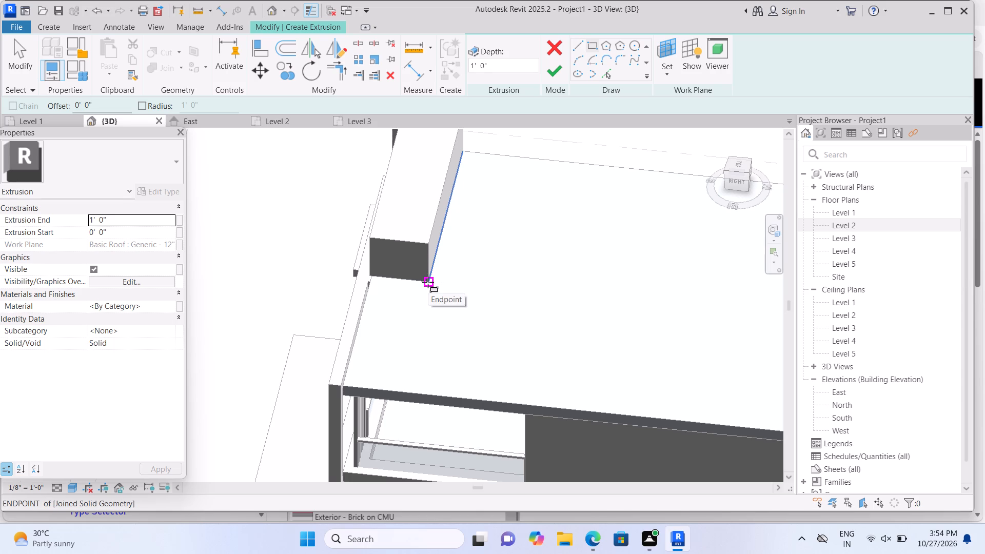
{"action": "left_click", "coordinate": [428, 282]}
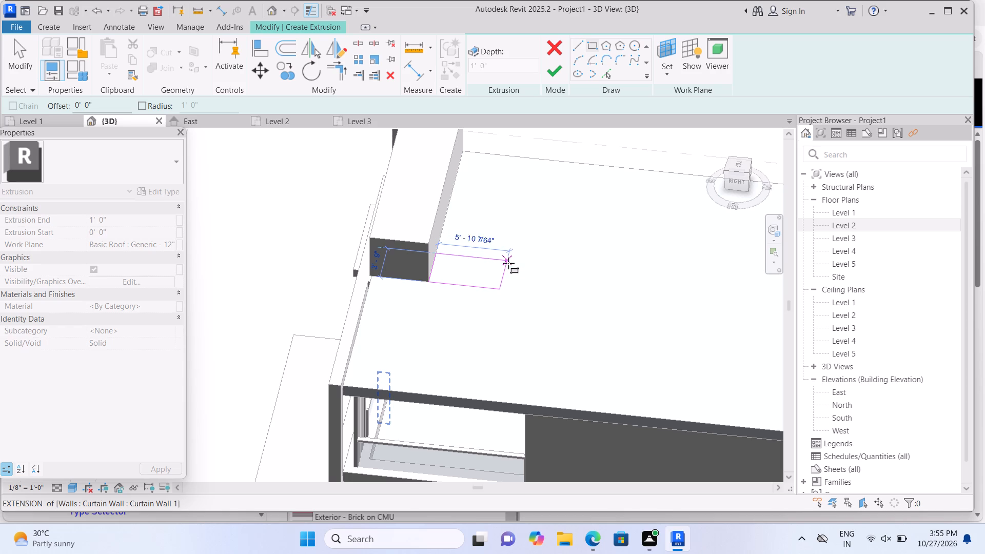
{"action": "left_click", "coordinate": [505, 264]}
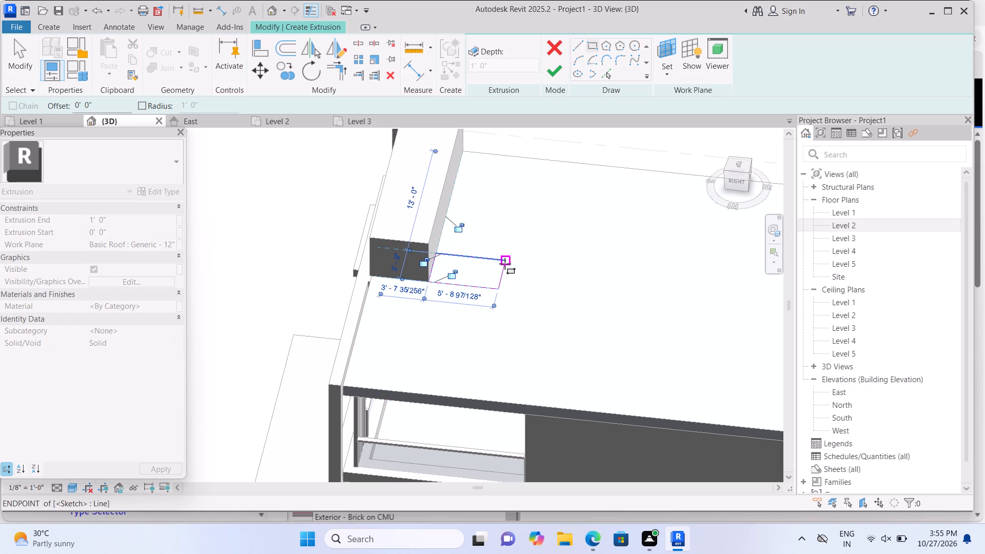
{"action": "left_click", "coordinate": [555, 74]}
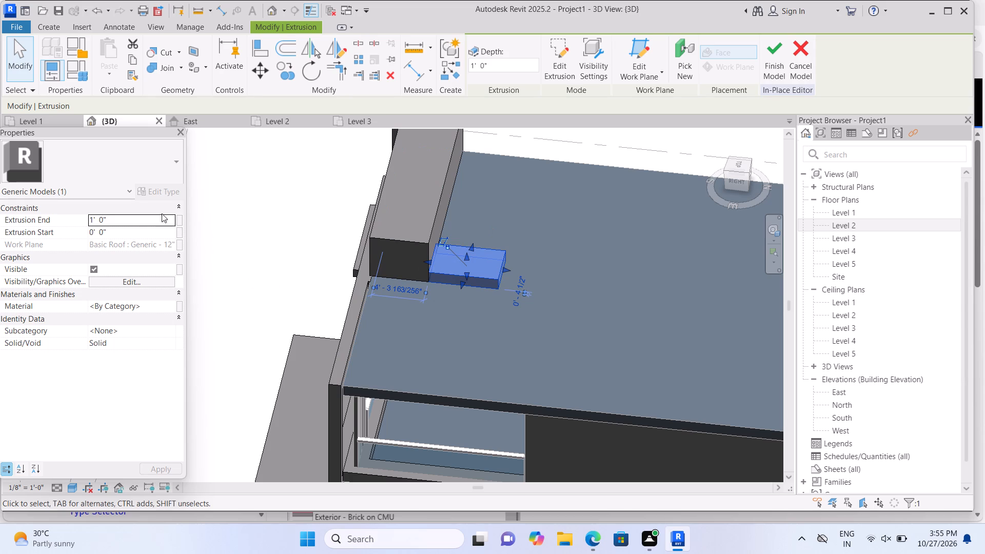
Set the new roof extrusion's Extrusion End to 4'.
{"action": "left_click", "coordinate": [155, 222]}
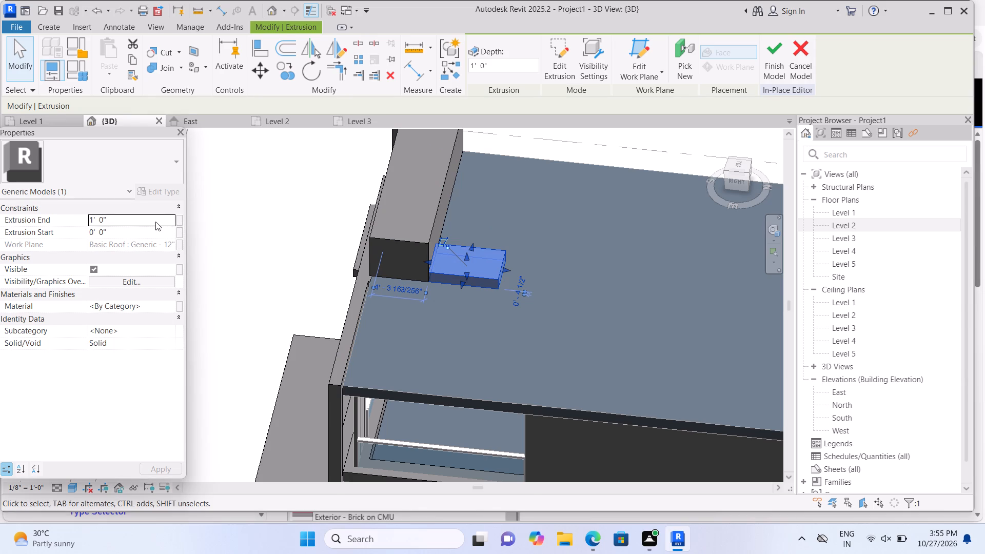
{"action": "key", "text": "BackSpace"}
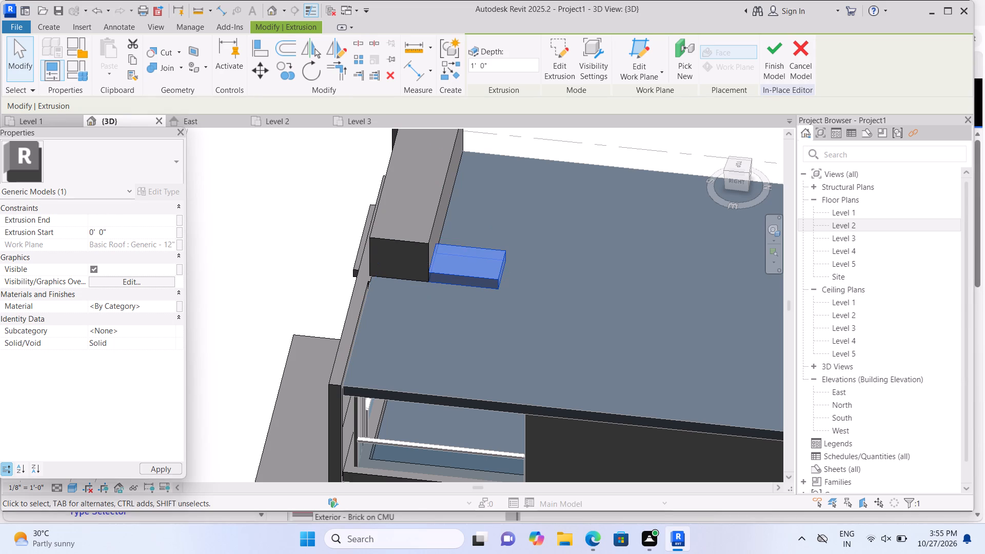
{"action": "type", "text": "4'"}
{"action": "key", "text": "Return"}
{"action": "left_click", "coordinate": [255, 241]}
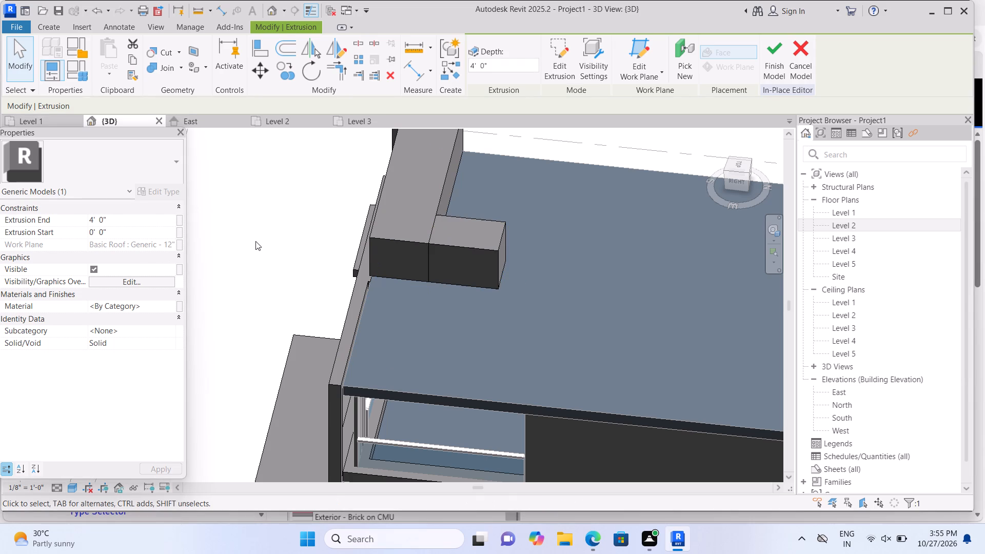
Join the long rooftop block above the facade with the new extrusion beside it using Join Geometry.
{"action": "scroll", "coordinate": [258, 243], "scroll_direction": "down", "scroll_amount": 2}
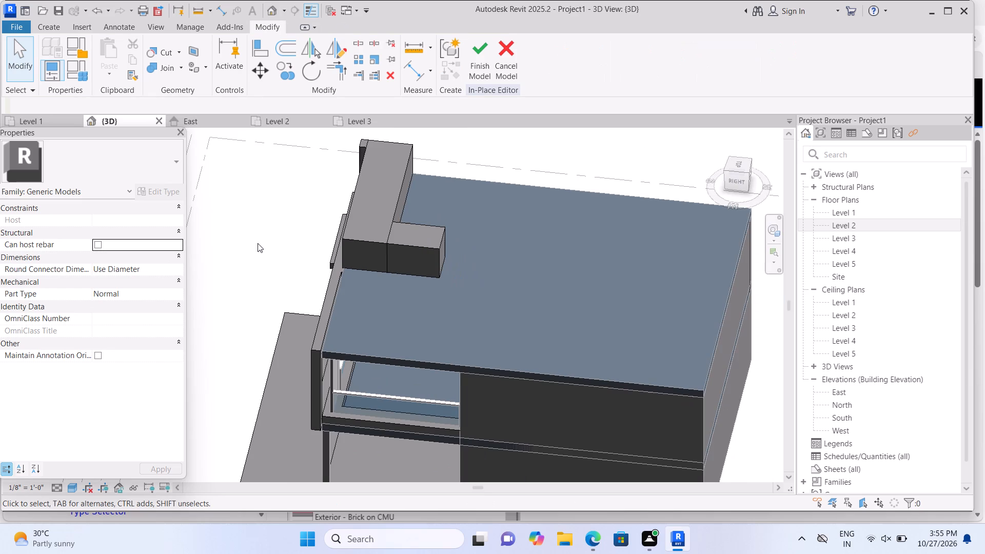
{"action": "scroll", "coordinate": [258, 243], "scroll_direction": "up", "scroll_amount": 1}
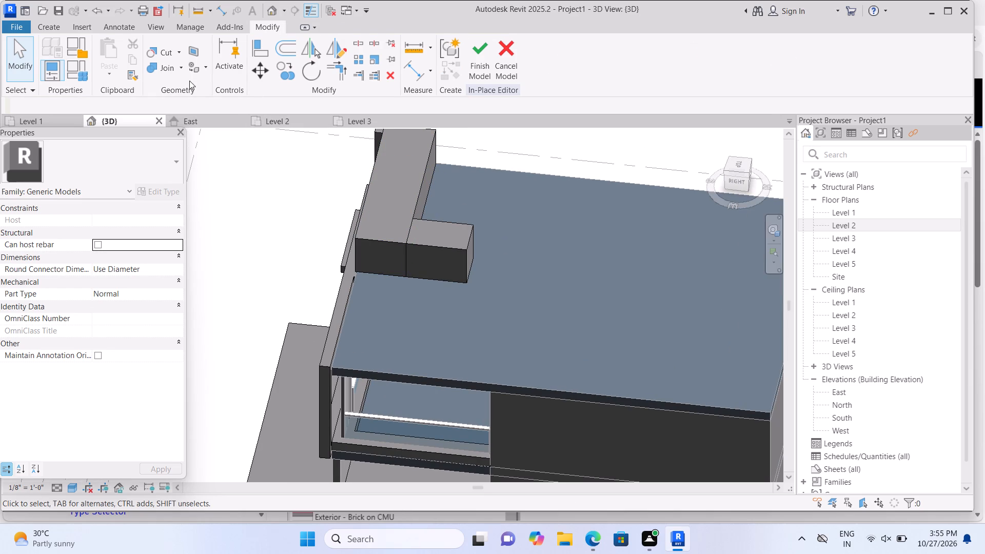
{"action": "left_click", "coordinate": [180, 68]}
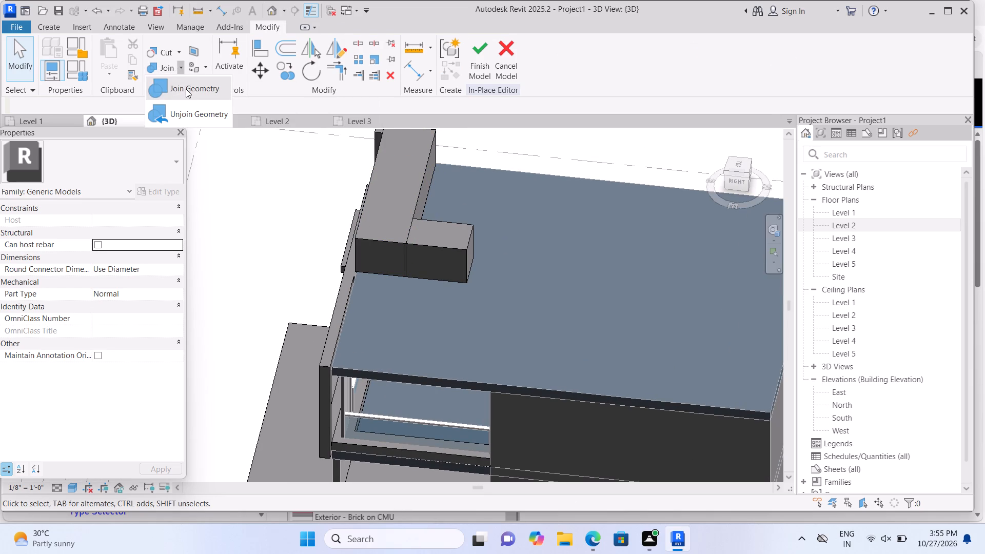
{"action": "left_click", "coordinate": [186, 89]}
{"action": "left_click", "coordinate": [386, 220]}
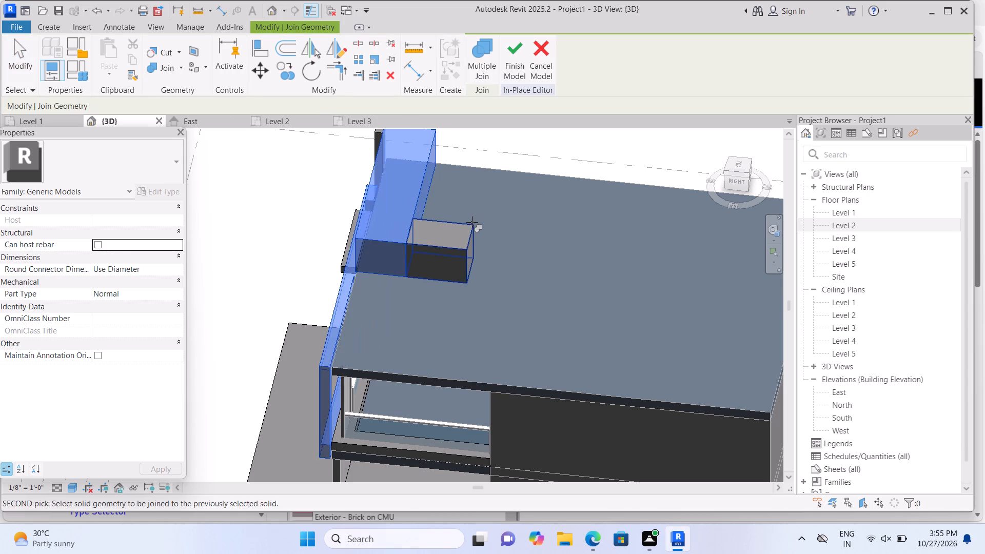
{"action": "left_click", "coordinate": [455, 232]}
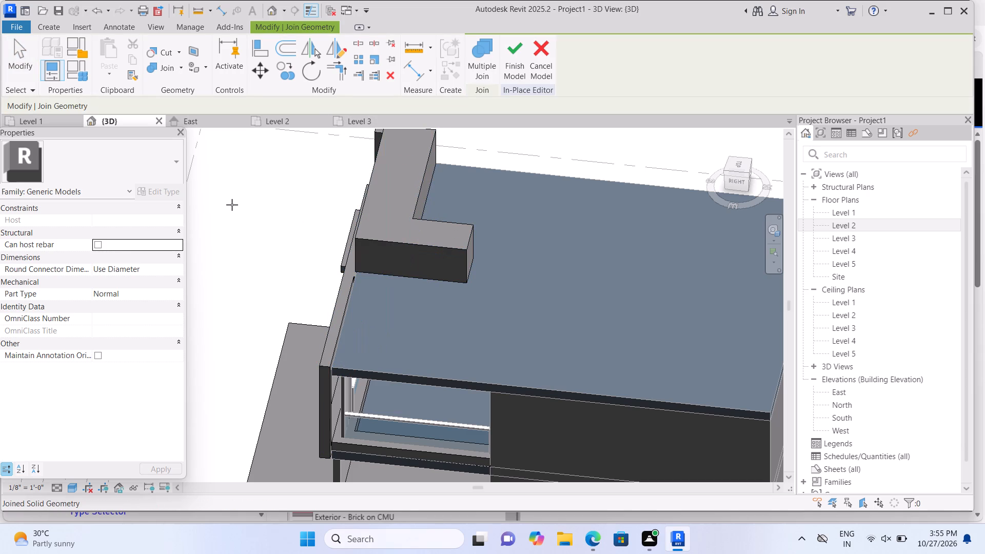
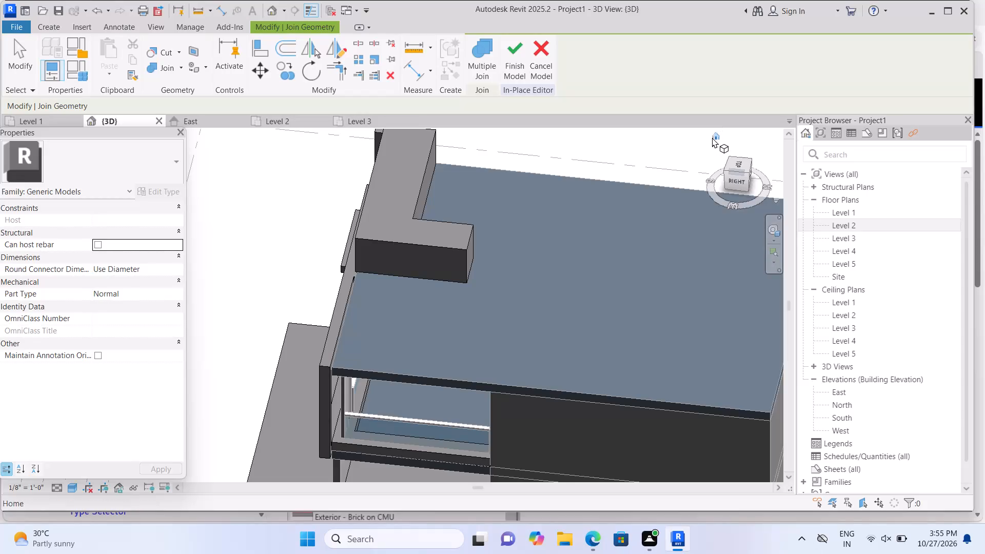
Return the 3D view to its home orientation and examine the joined rooftop blocks and front facade up close.
{"action": "left_click", "coordinate": [718, 135]}
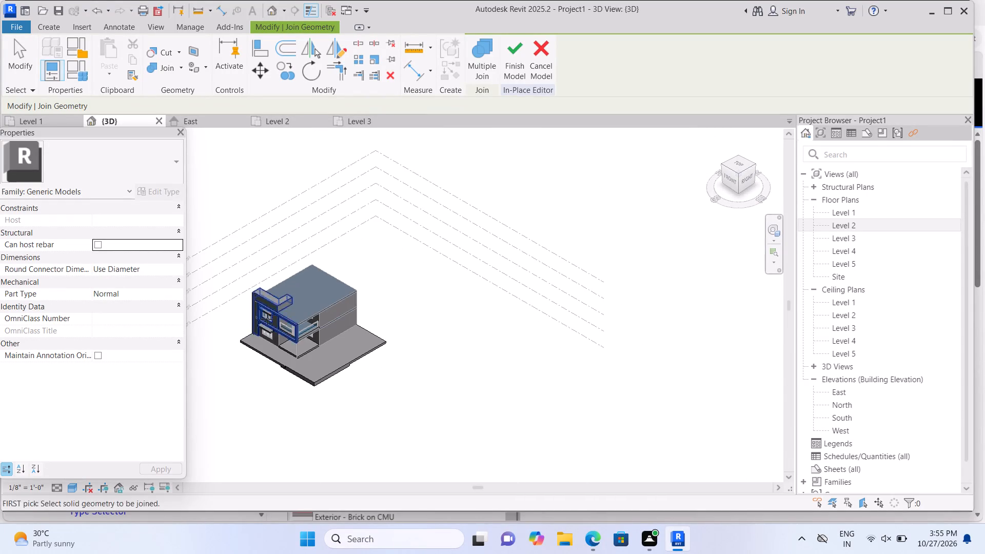
{"action": "scroll", "coordinate": [265, 319], "scroll_direction": "up", "scroll_amount": 8}
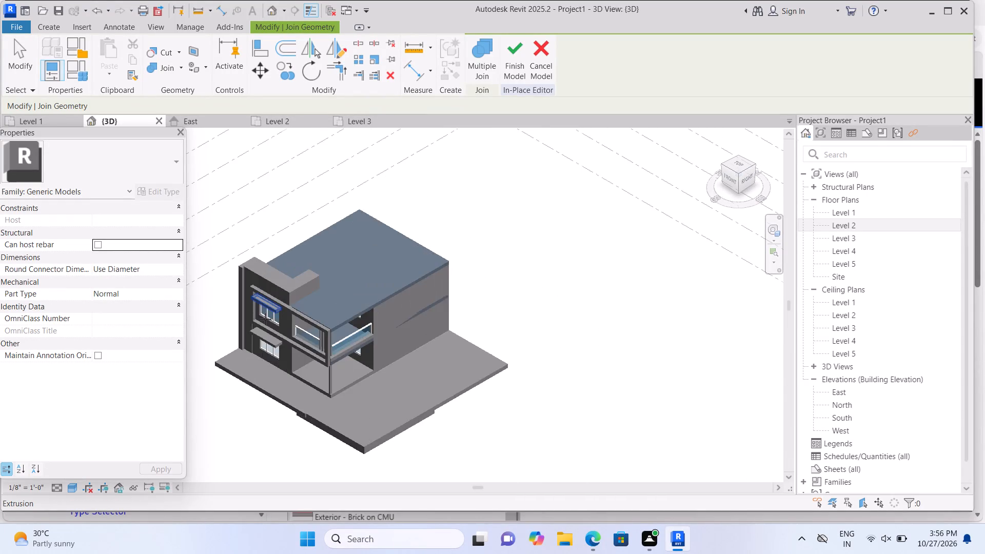
{"action": "scroll", "coordinate": [265, 319], "scroll_direction": "up", "scroll_amount": 5}
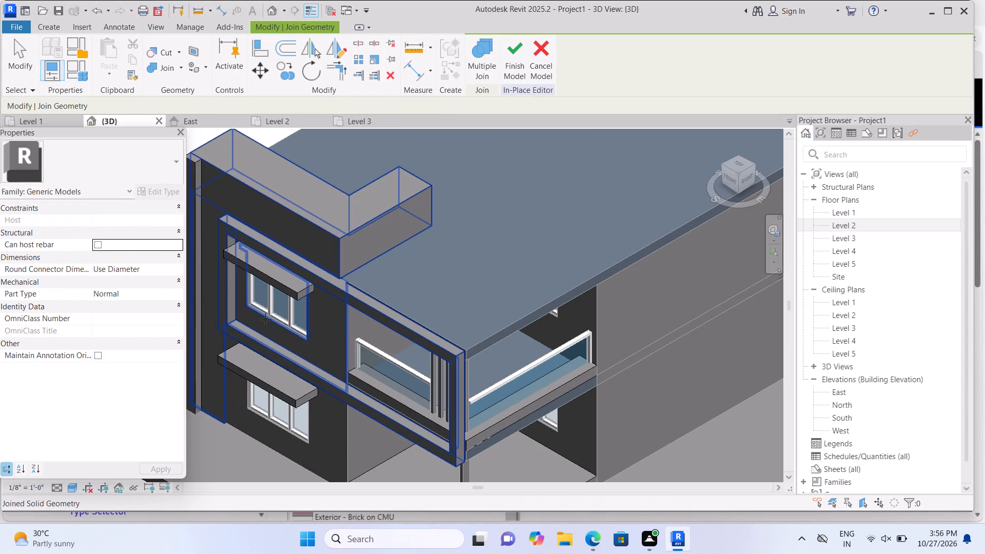
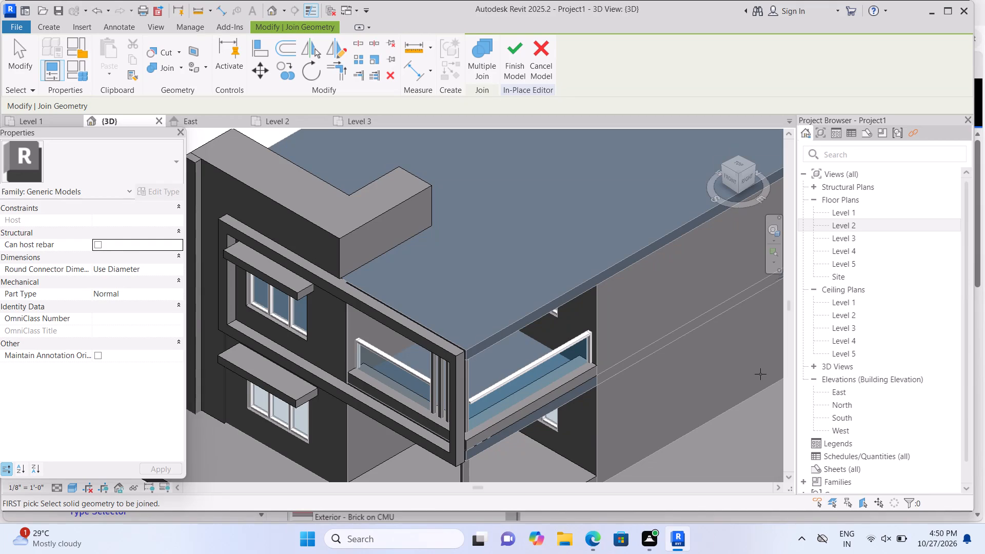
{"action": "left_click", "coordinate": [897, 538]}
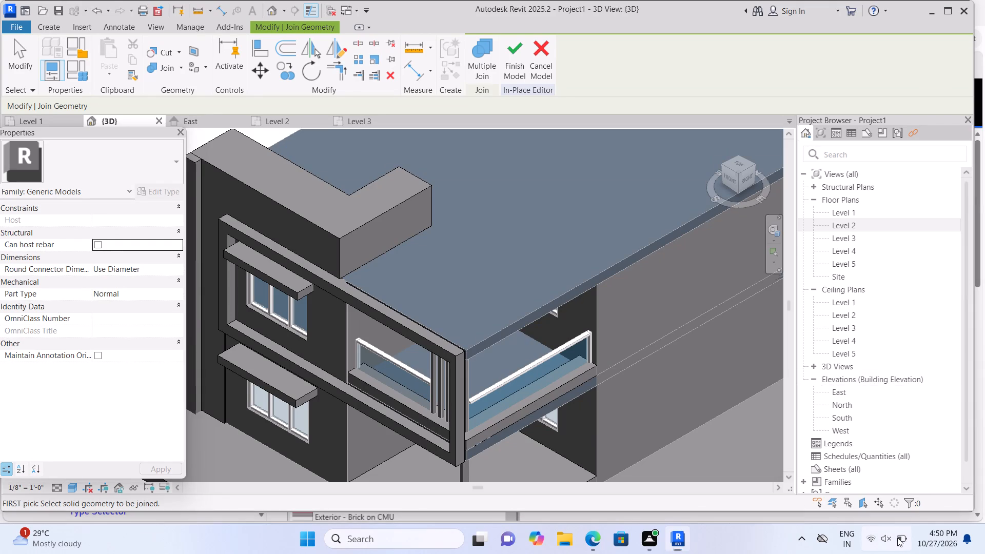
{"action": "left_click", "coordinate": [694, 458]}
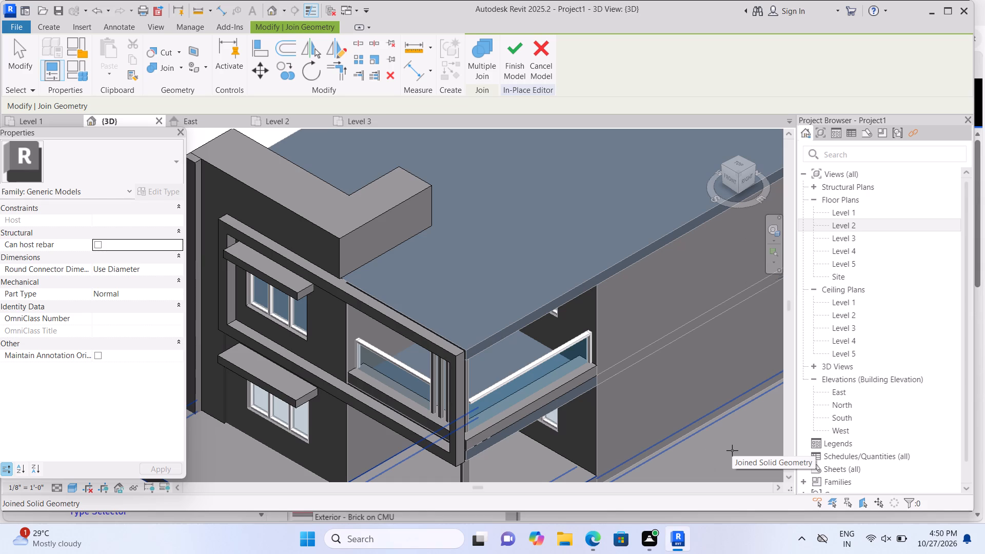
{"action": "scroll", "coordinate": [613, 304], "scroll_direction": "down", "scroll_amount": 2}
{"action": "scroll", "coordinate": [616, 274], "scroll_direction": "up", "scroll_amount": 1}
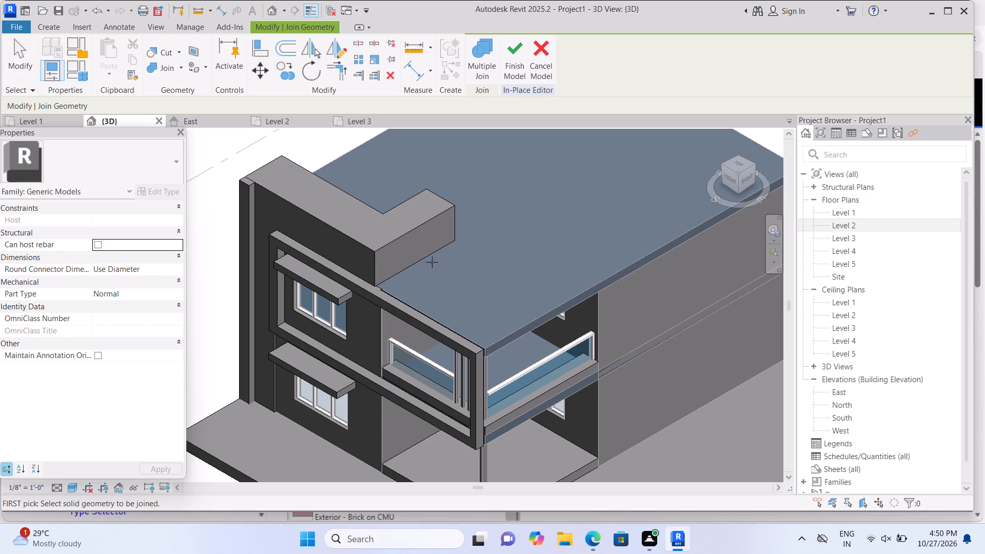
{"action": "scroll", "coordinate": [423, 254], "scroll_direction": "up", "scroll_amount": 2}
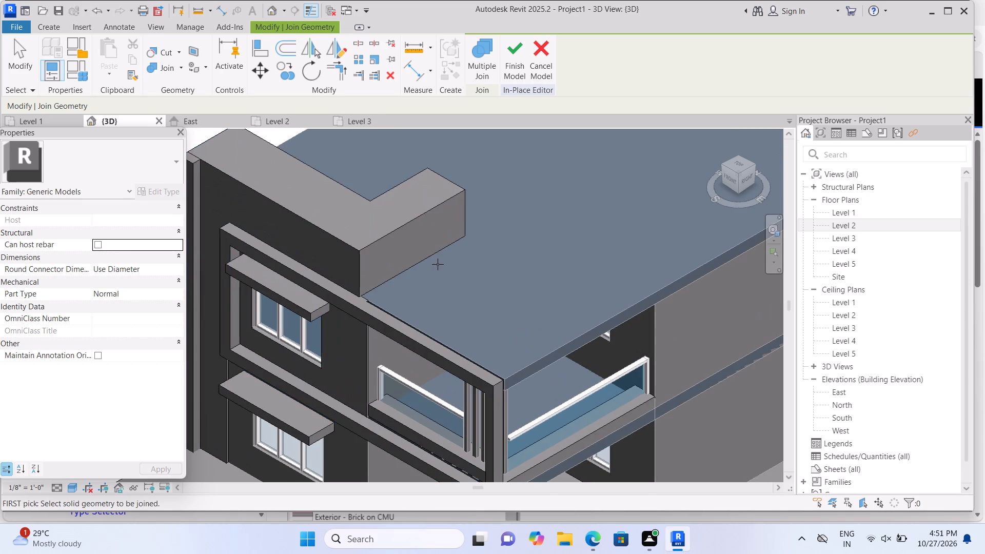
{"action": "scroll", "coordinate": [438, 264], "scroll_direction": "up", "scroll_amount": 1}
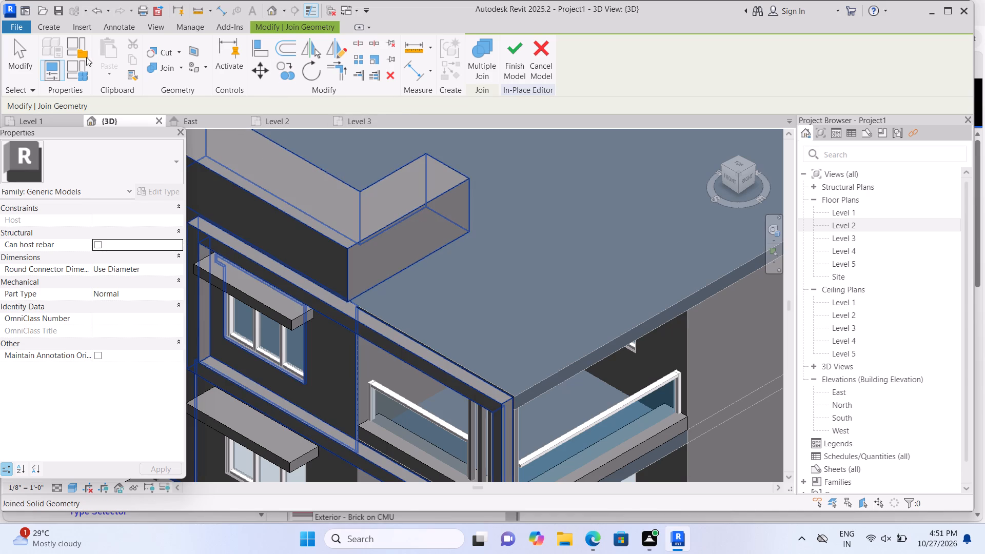
Create a solid extrusion on the roof surface from a narrow rectangle about 14' long, running from the L-shaped parapet block to the roof's side edge.
{"action": "left_click", "coordinate": [51, 29]}
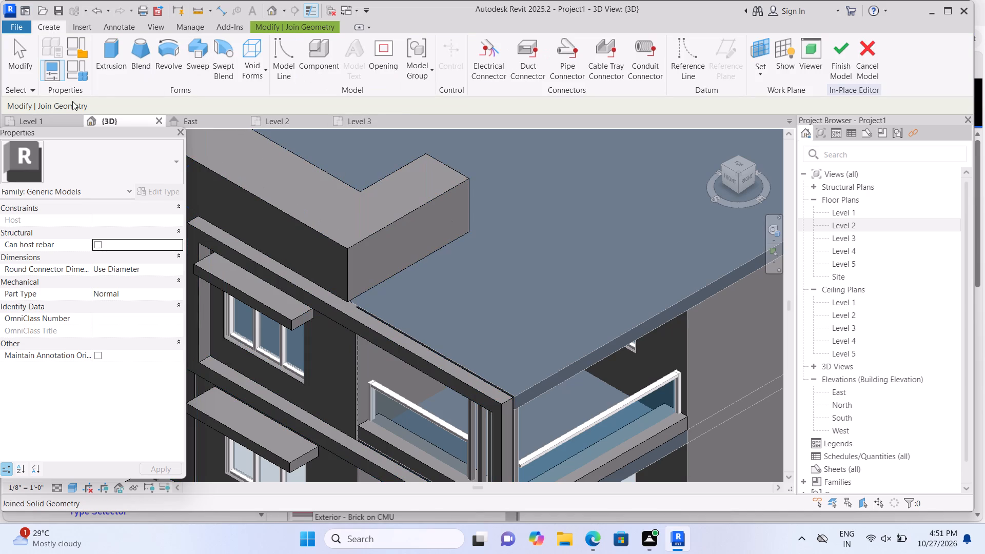
{"action": "left_click", "coordinate": [98, 60]}
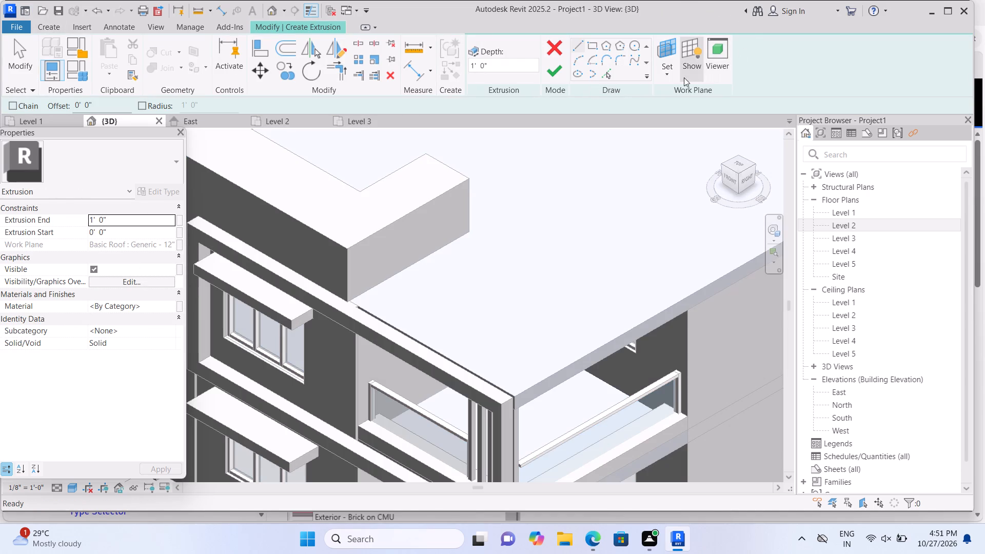
{"action": "left_click", "coordinate": [675, 77]}
{"action": "left_click", "coordinate": [682, 122]}
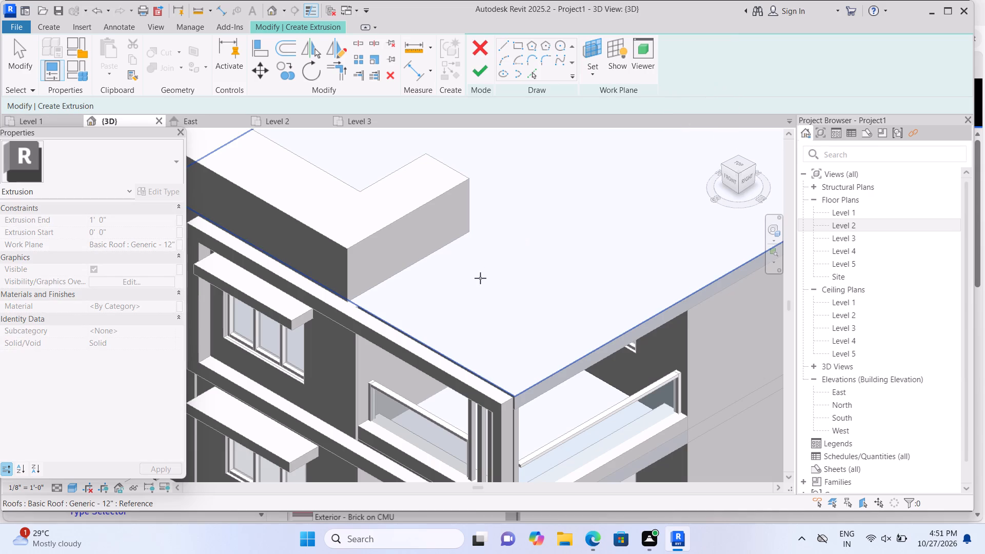
{"action": "left_click", "coordinate": [480, 283]}
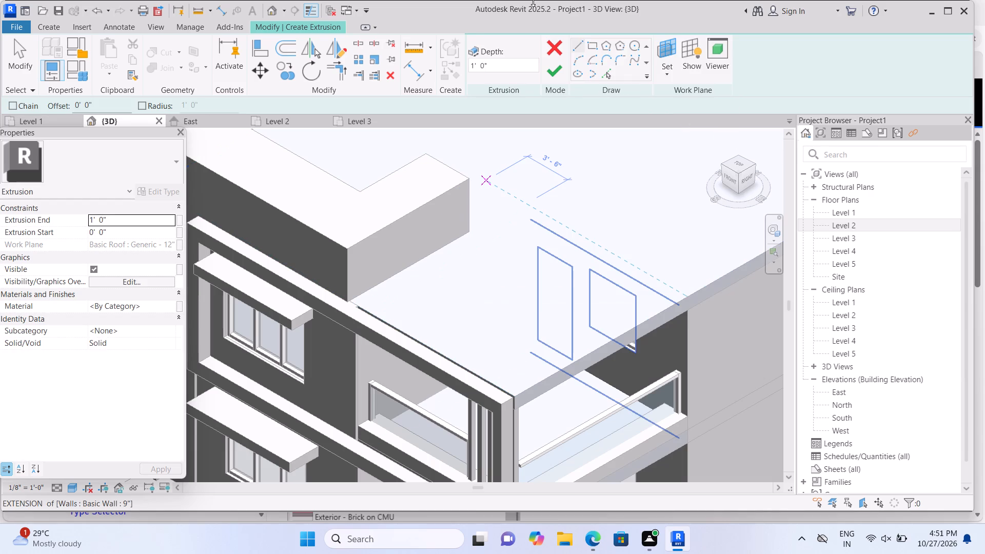
{"action": "left_click", "coordinate": [585, 41]}
{"action": "left_click", "coordinate": [594, 50]}
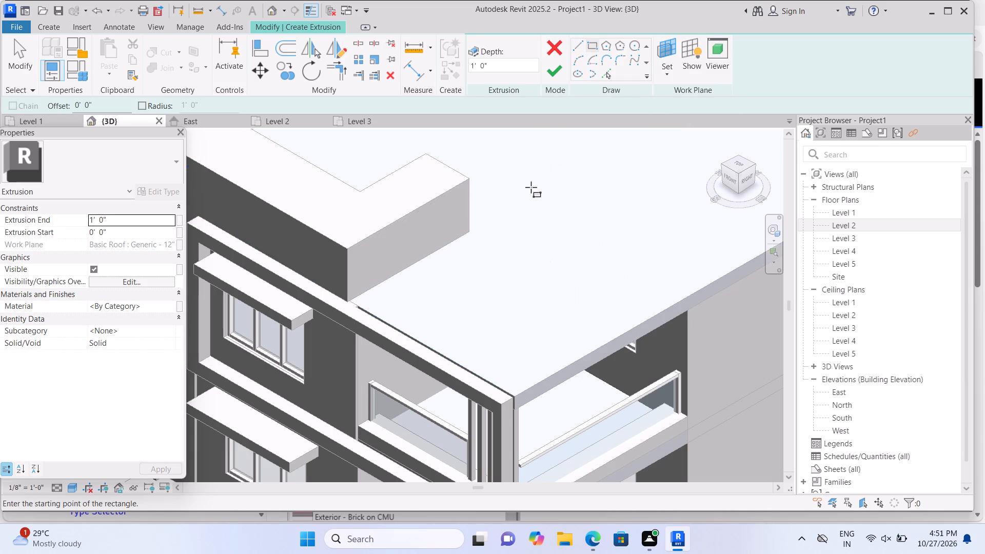
{"action": "left_click", "coordinate": [456, 237]}
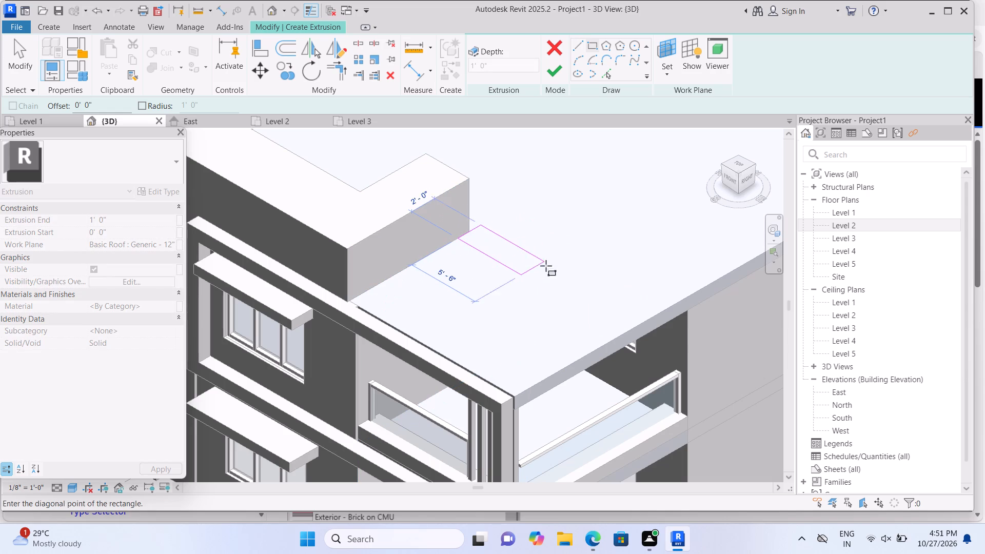
{"action": "scroll", "coordinate": [554, 324], "scroll_direction": "up", "scroll_amount": 2}
{"action": "middle_click_drag", "start_coordinate": [548, 319], "coordinate": [542, 312]}
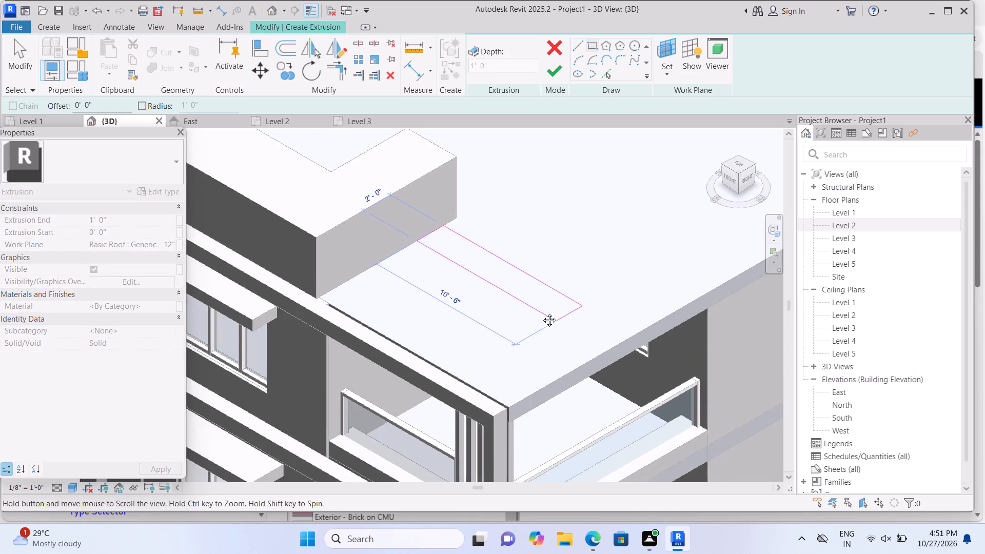
{"action": "middle_click_drag", "start_coordinate": [542, 312], "coordinate": [486, 260]}
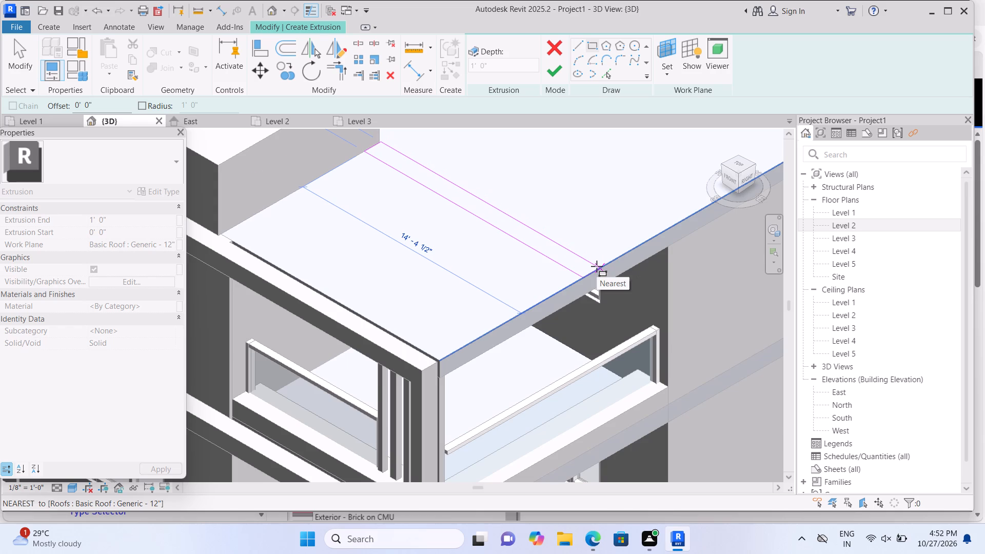
{"action": "scroll", "coordinate": [597, 266], "scroll_direction": "up", "scroll_amount": 1}
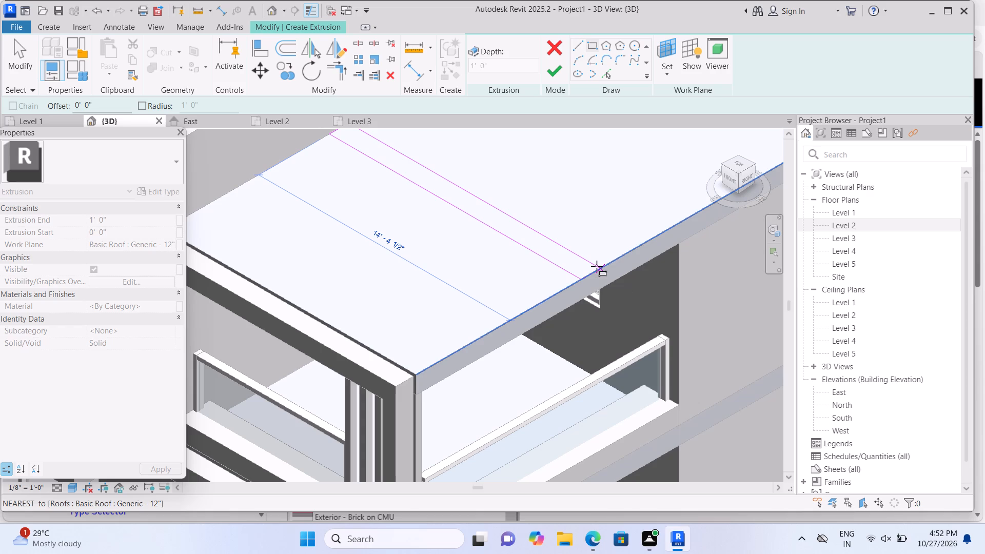
{"action": "left_click", "coordinate": [597, 266]}
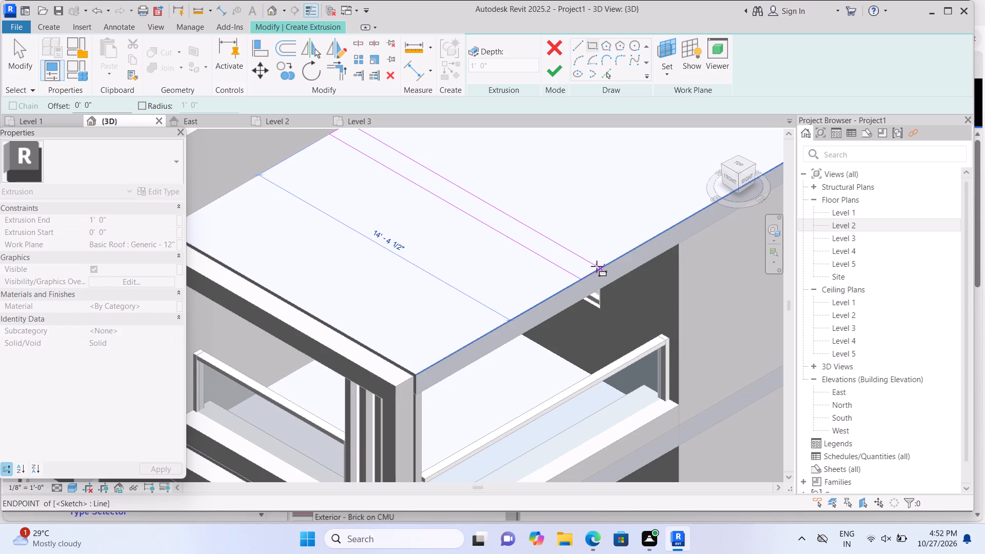
{"action": "scroll", "coordinate": [597, 266], "scroll_direction": "down", "scroll_amount": 2}
{"action": "left_click", "coordinate": [557, 71]}
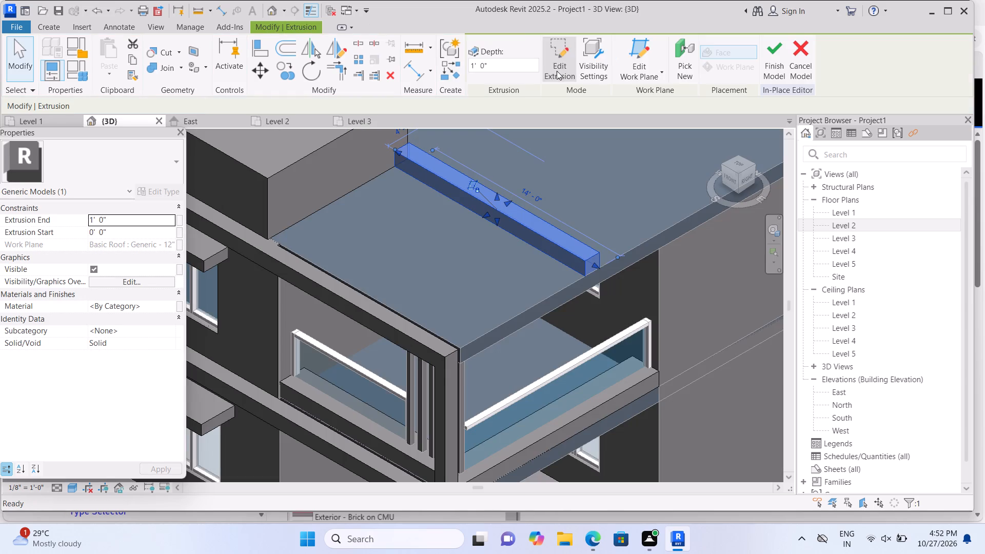
Set the new rooftop block's extrusion end to 4'.
{"action": "left_click", "coordinate": [147, 223]}
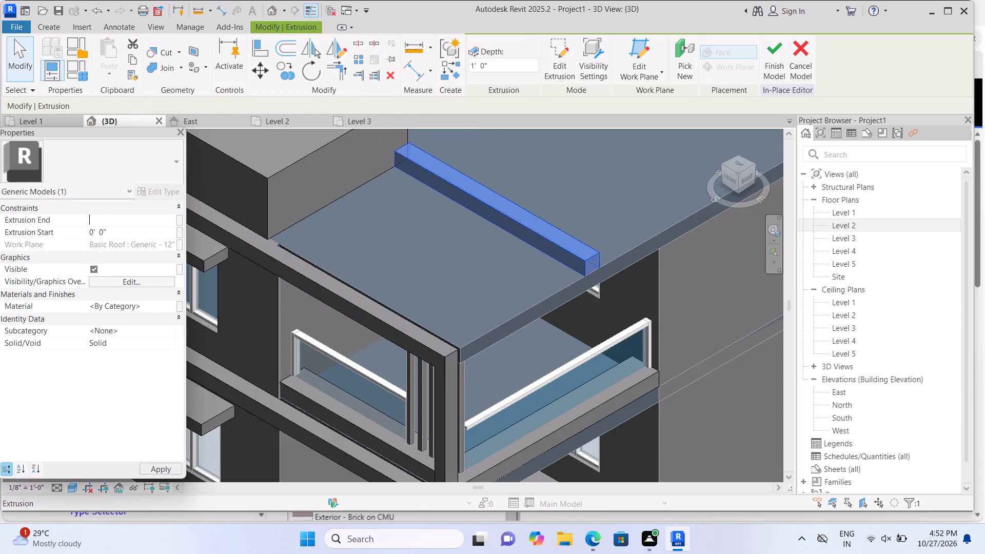
{"action": "key", "text": "BackSpace"}
{"action": "key", "text": "4"}
{"action": "key", "text": "shift+quotedbl"}
{"action": "key", "text": "BackSpace"}
{"action": "key", "text": "apostrophe"}
{"action": "key", "text": "Return"}
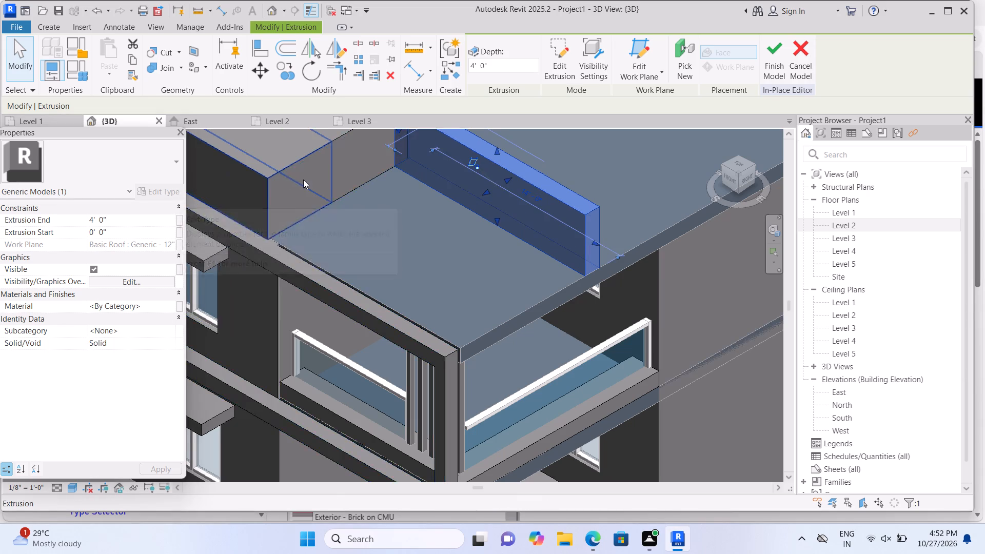
{"action": "scroll", "coordinate": [304, 181], "scroll_direction": "down", "scroll_amount": 3}
{"action": "scroll", "coordinate": [332, 215], "scroll_direction": "down", "scroll_amount": 1}
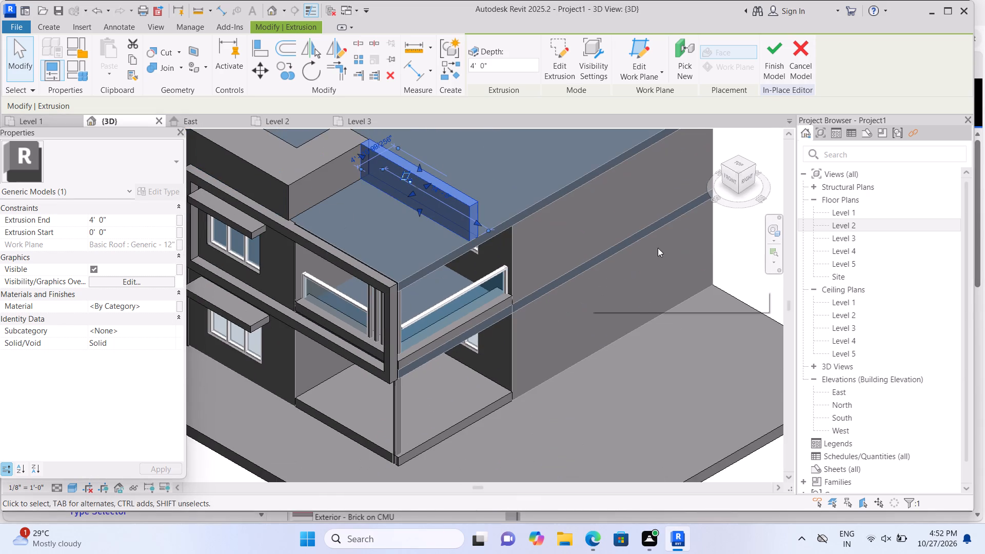
{"action": "left_click", "coordinate": [732, 247]}
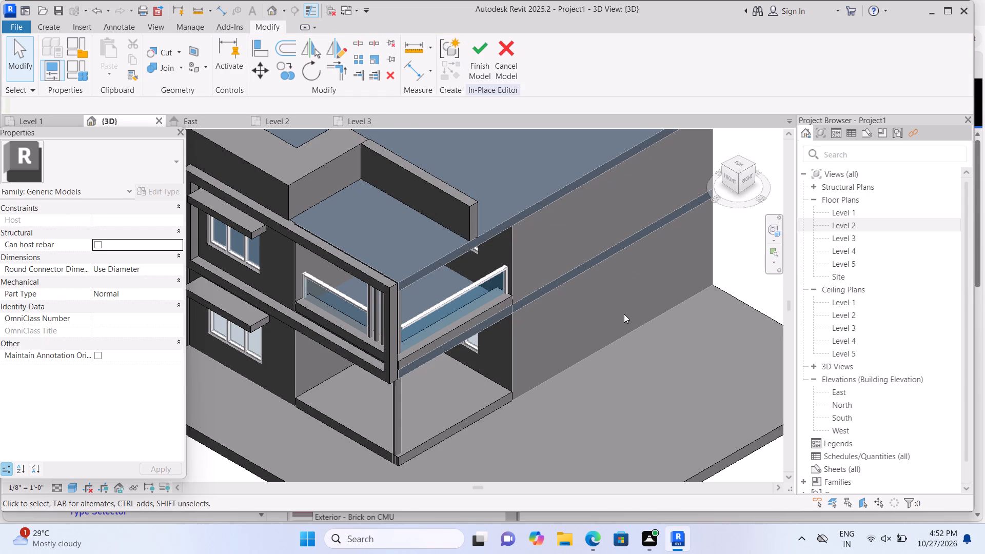
Stretch the back face of the new rooftop block toward the rear of the roof to make the block thicker.
{"action": "scroll", "coordinate": [624, 314], "scroll_direction": "up", "scroll_amount": 1}
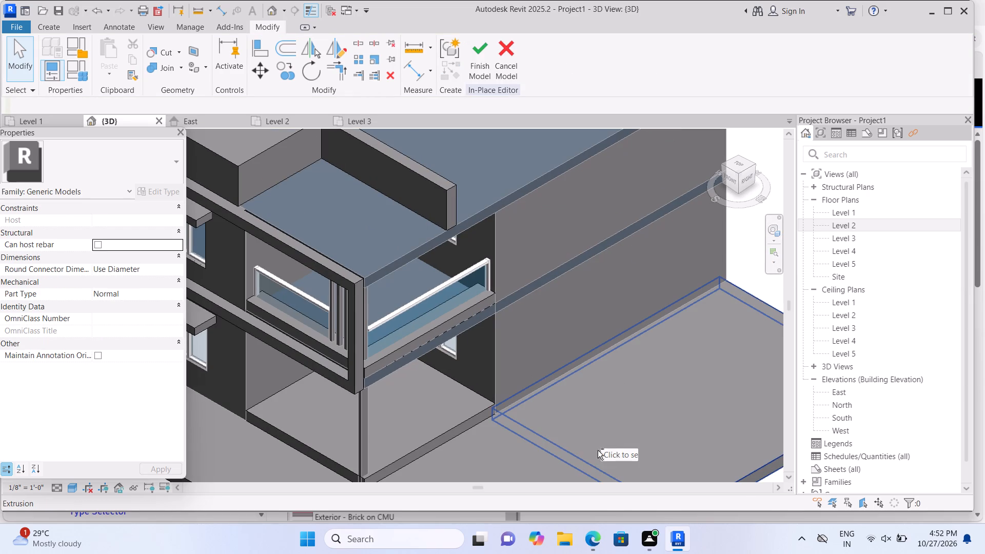
{"action": "middle_click_drag", "start_coordinate": [599, 451], "coordinate": [693, 382], "text": "shift"}
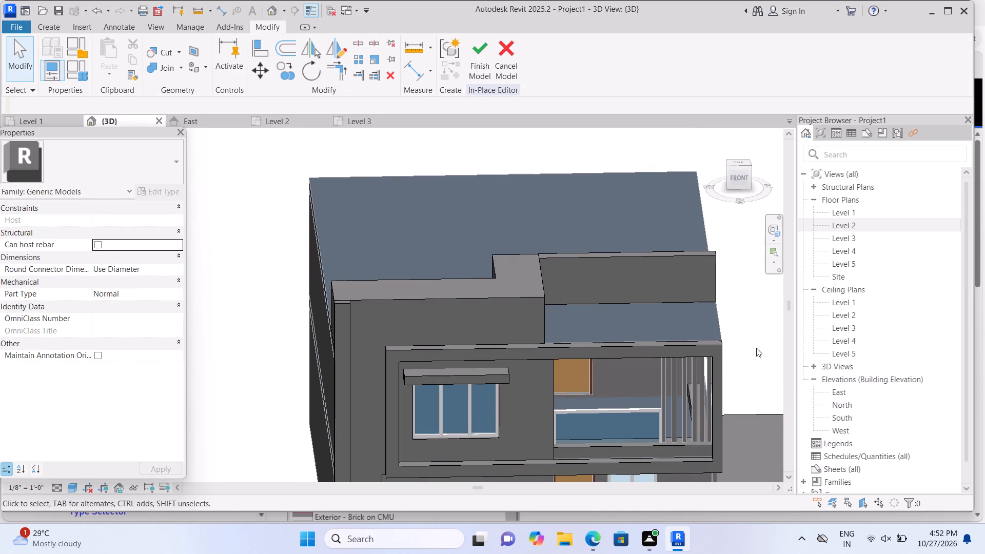
{"action": "scroll", "coordinate": [756, 348], "scroll_direction": "up", "scroll_amount": 1, "text": "shift"}
{"action": "middle_click", "coordinate": [730, 352], "text": "shift"}
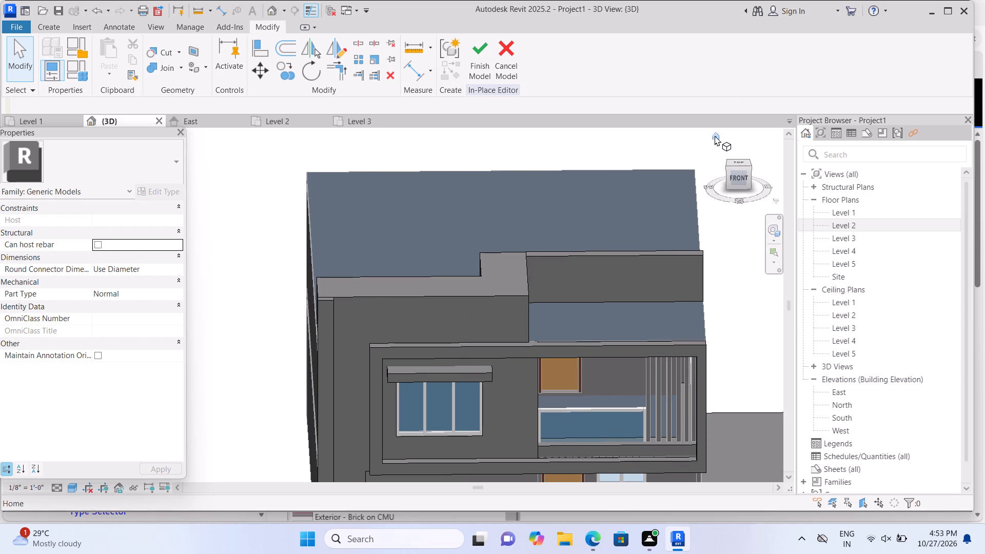
{"action": "left_click", "coordinate": [715, 135]}
{"action": "scroll", "coordinate": [287, 320], "scroll_direction": "up", "scroll_amount": 2}
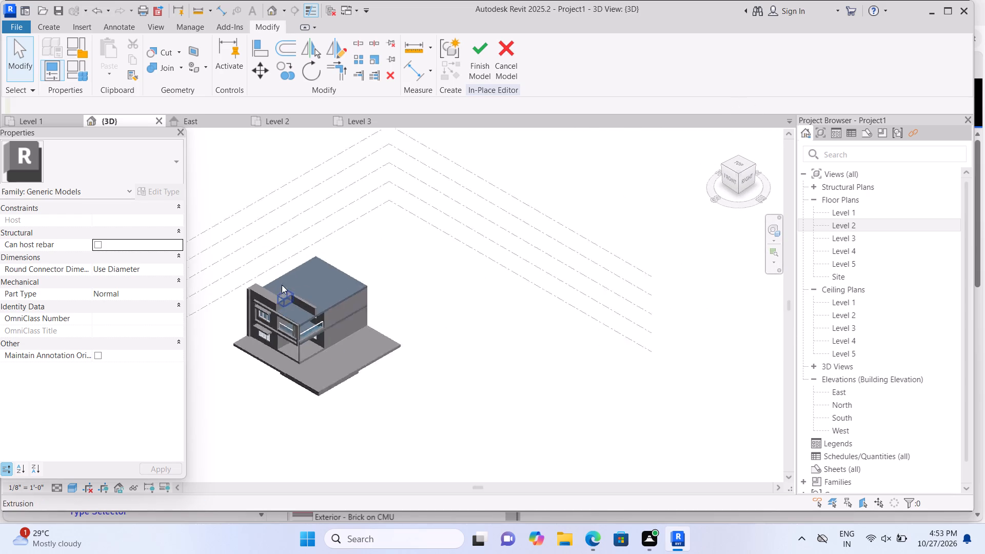
{"action": "scroll", "coordinate": [282, 285], "scroll_direction": "up", "scroll_amount": 13}
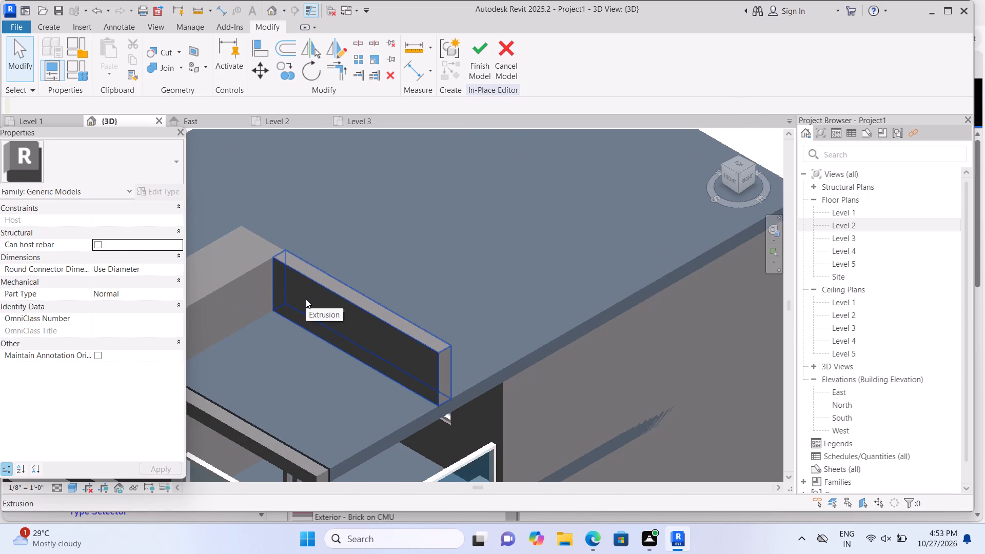
{"action": "scroll", "coordinate": [306, 299], "scroll_direction": "up", "scroll_amount": 2}
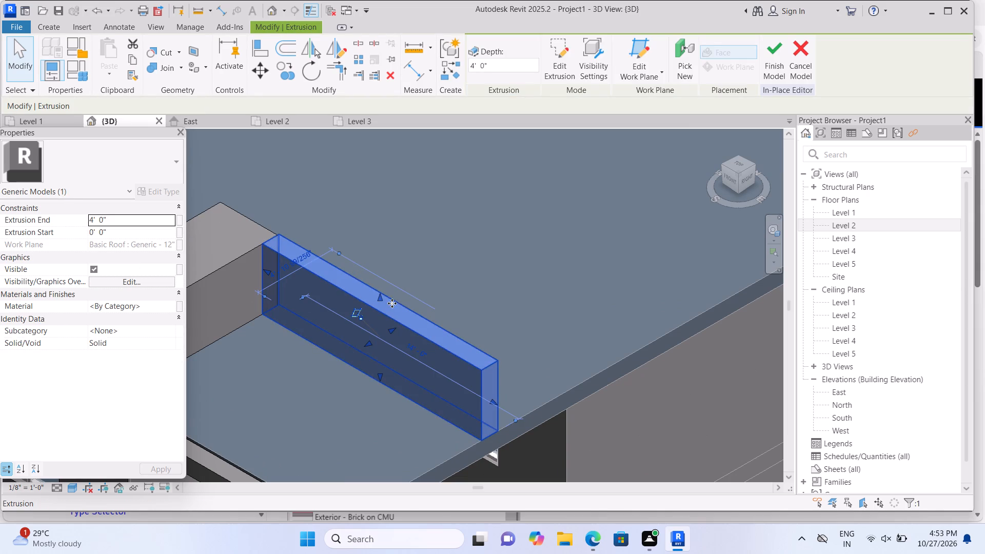
{"action": "left_click_drag", "start_coordinate": [392, 327], "coordinate": [407, 315]}
{"action": "left_click", "coordinate": [407, 315]}
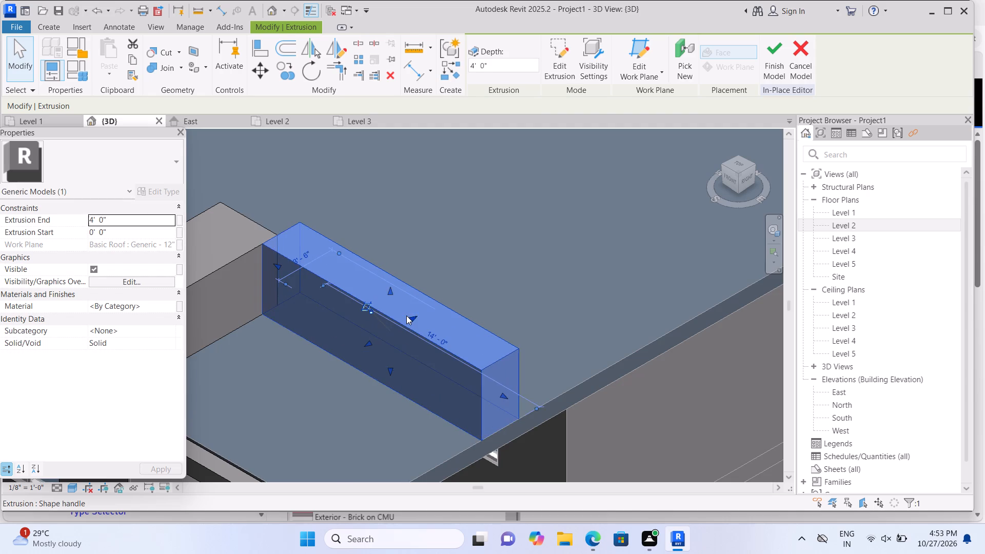
Extend the adjoining parapet block's rear end until it lines up with the back face of the thickened block.
{"action": "scroll", "coordinate": [410, 315], "scroll_direction": "down", "scroll_amount": 2}
{"action": "left_click", "coordinate": [269, 233]}
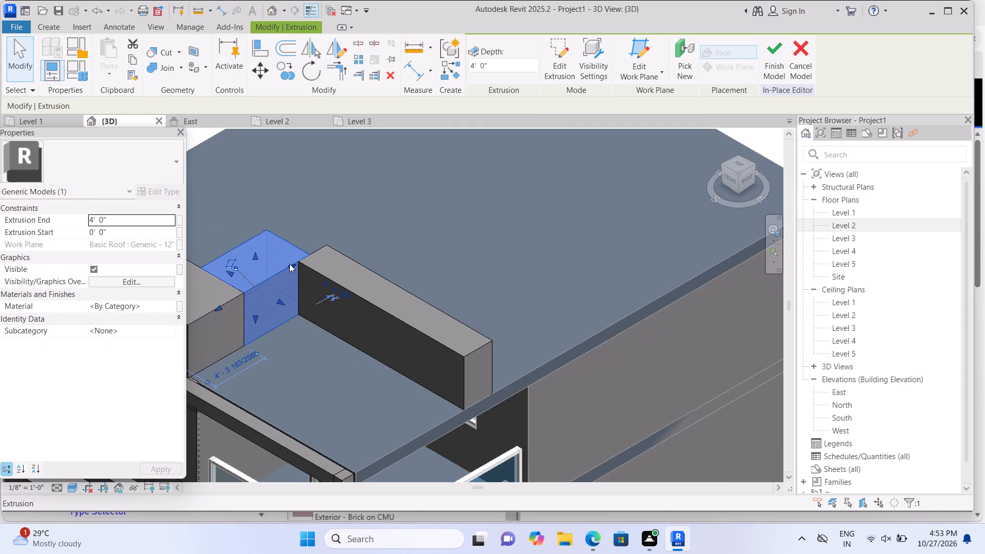
{"action": "left_click_drag", "start_coordinate": [289, 264], "coordinate": [302, 249]}
{"action": "left_click", "coordinate": [370, 202]}
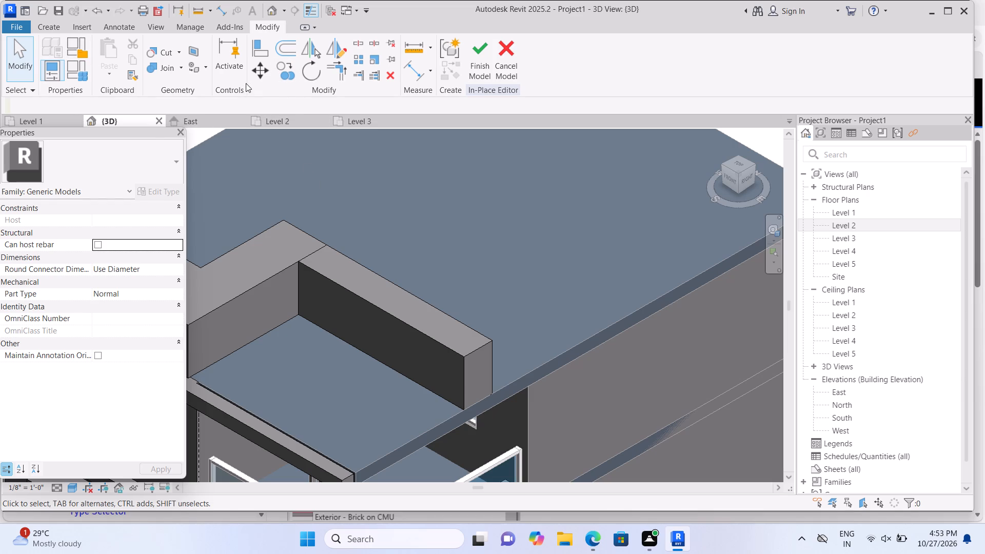
Join the thickened rooftop block with the adjoining parapet block using Join Geometry.
{"action": "left_click", "coordinate": [182, 68]}
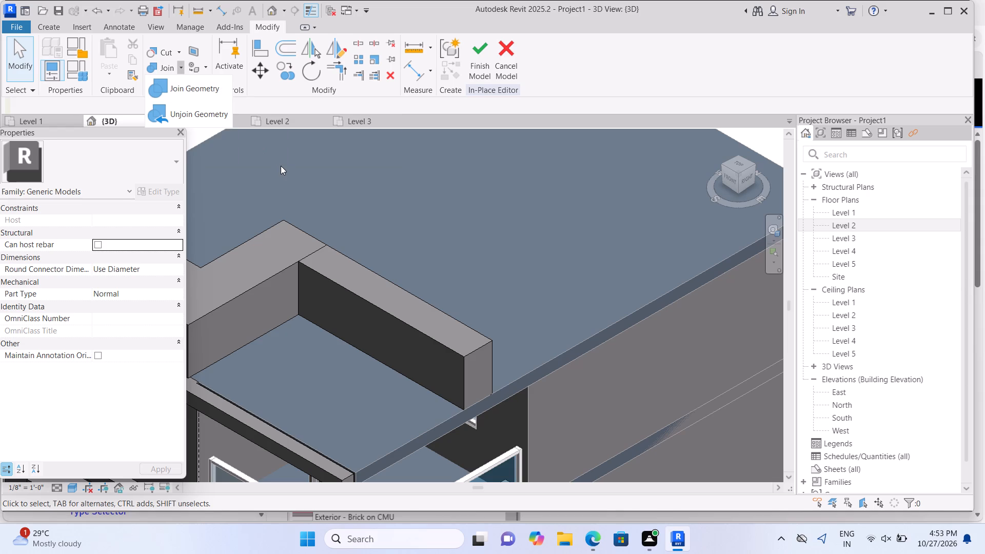
{"action": "left_click", "coordinate": [183, 83]}
{"action": "left_click", "coordinate": [360, 295]}
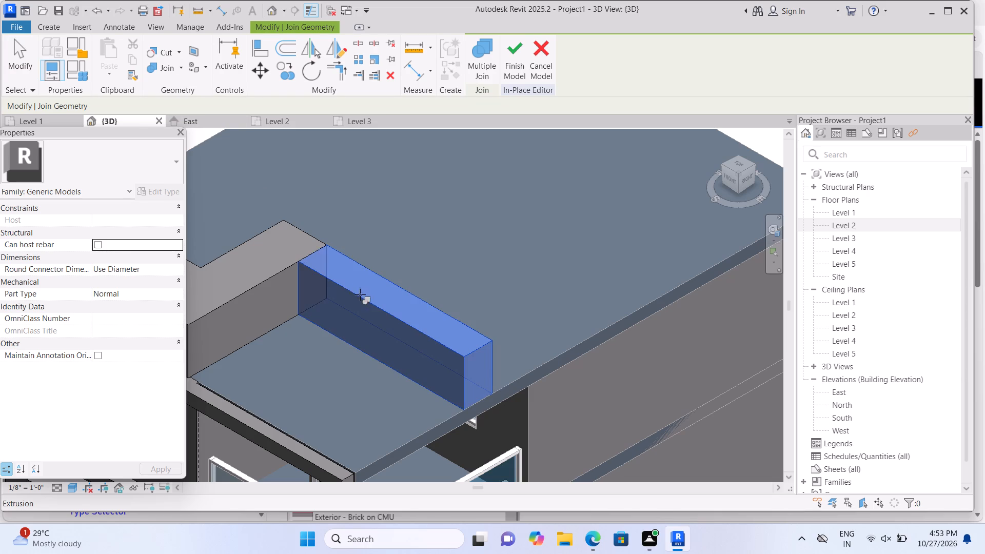
{"action": "left_click", "coordinate": [287, 234]}
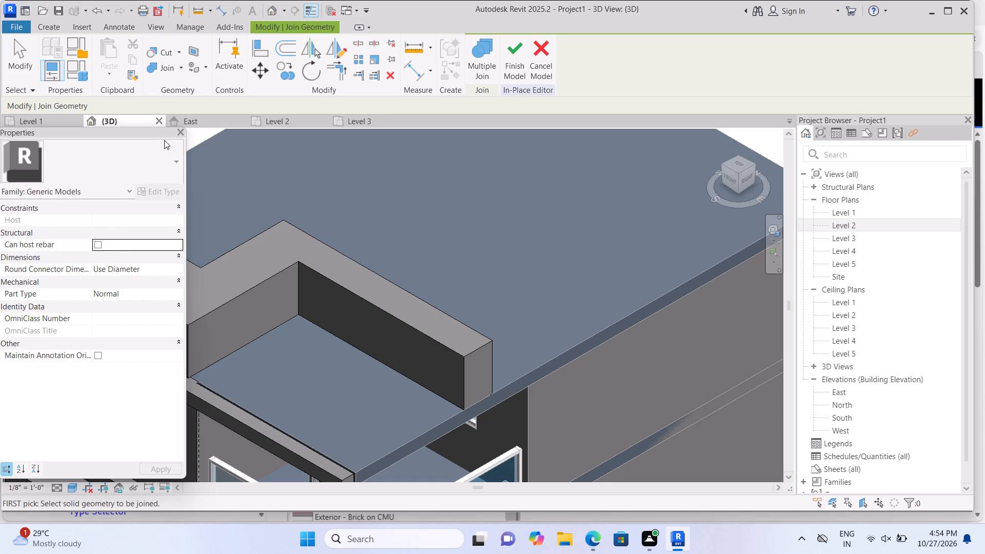
Start a void extrusion on the front face of the long rooftop block, beginning a rectangle at its inner top corner.
{"action": "left_click", "coordinate": [48, 25]}
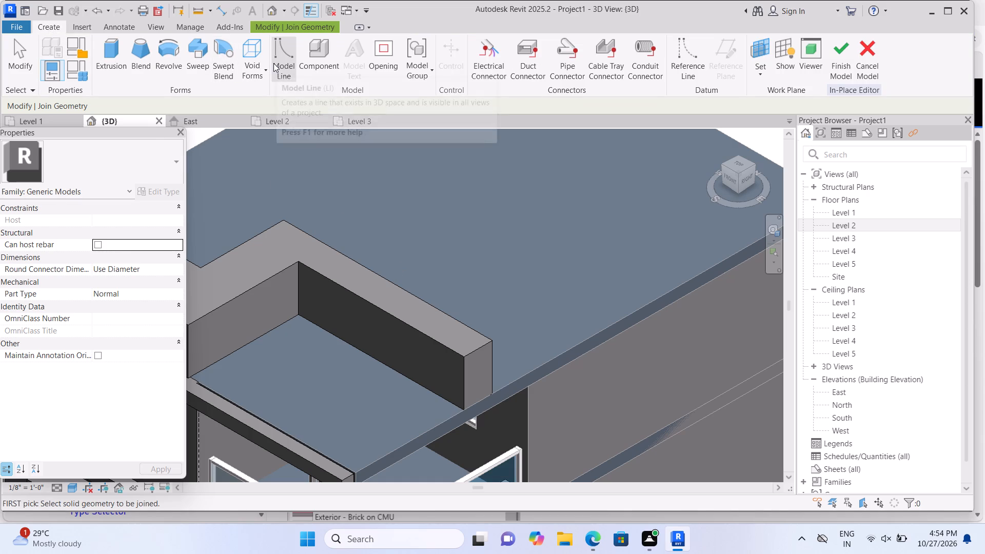
{"action": "left_click", "coordinate": [263, 68]}
{"action": "left_click", "coordinate": [270, 93]}
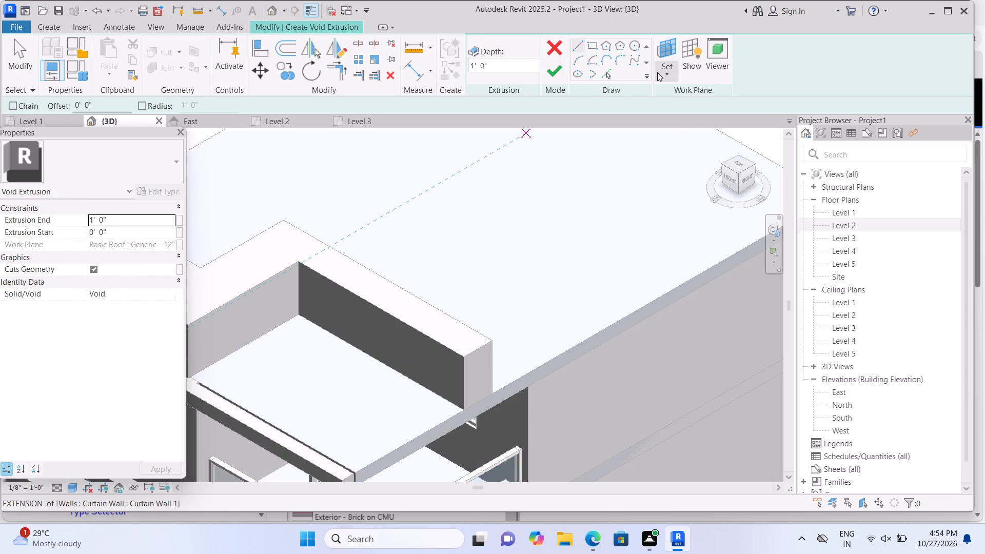
{"action": "left_click", "coordinate": [657, 72]}
{"action": "left_click", "coordinate": [670, 114]}
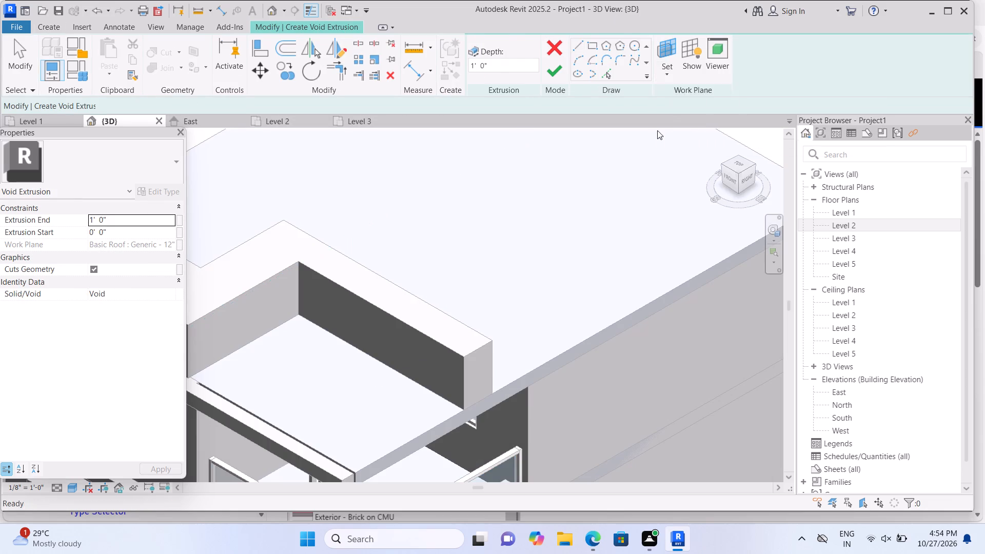
{"action": "left_click", "coordinate": [335, 300]}
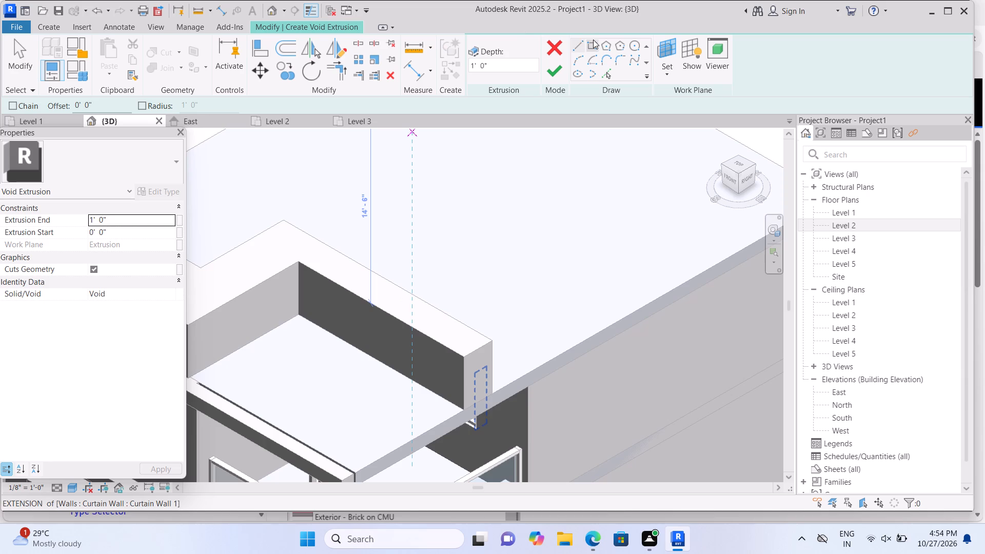
{"action": "left_click", "coordinate": [595, 39]}
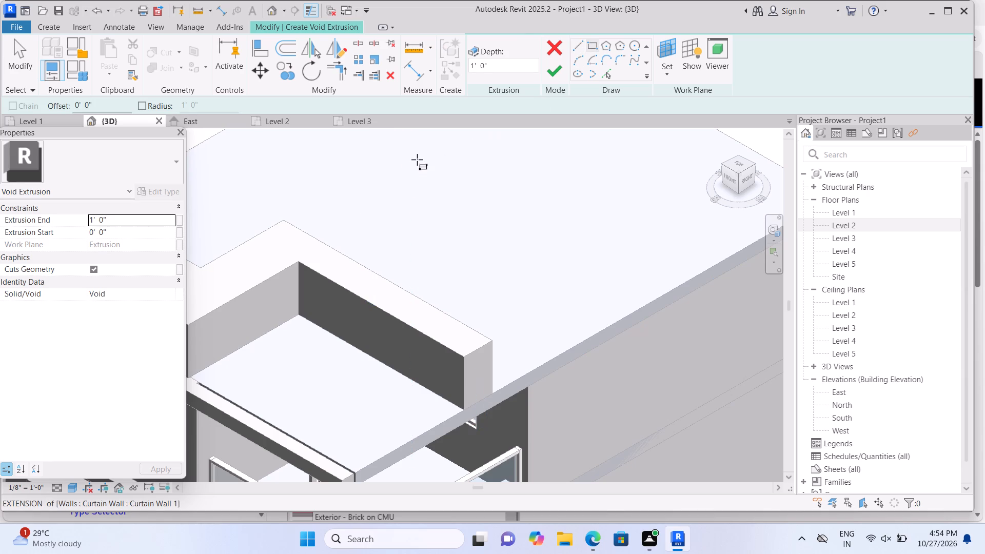
{"action": "left_click", "coordinate": [297, 262]}
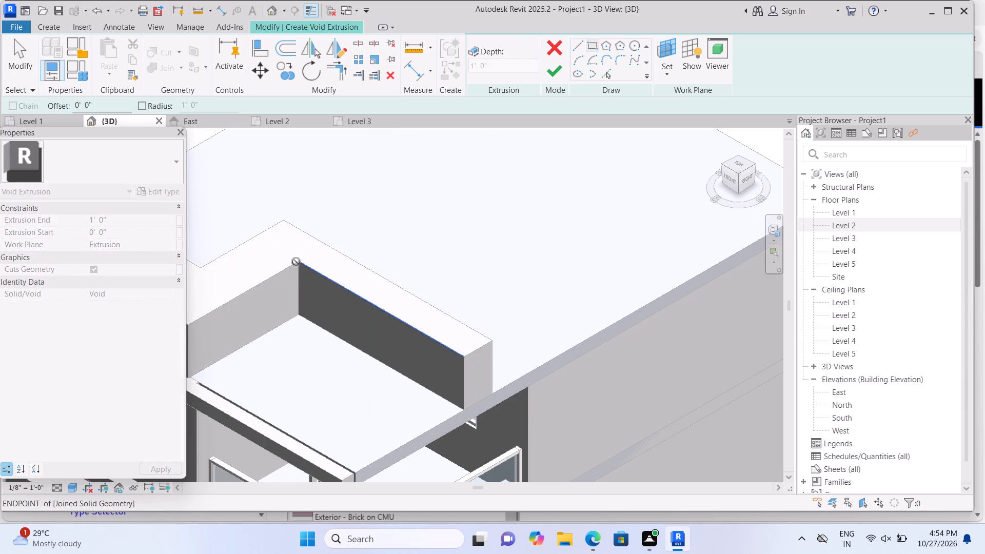
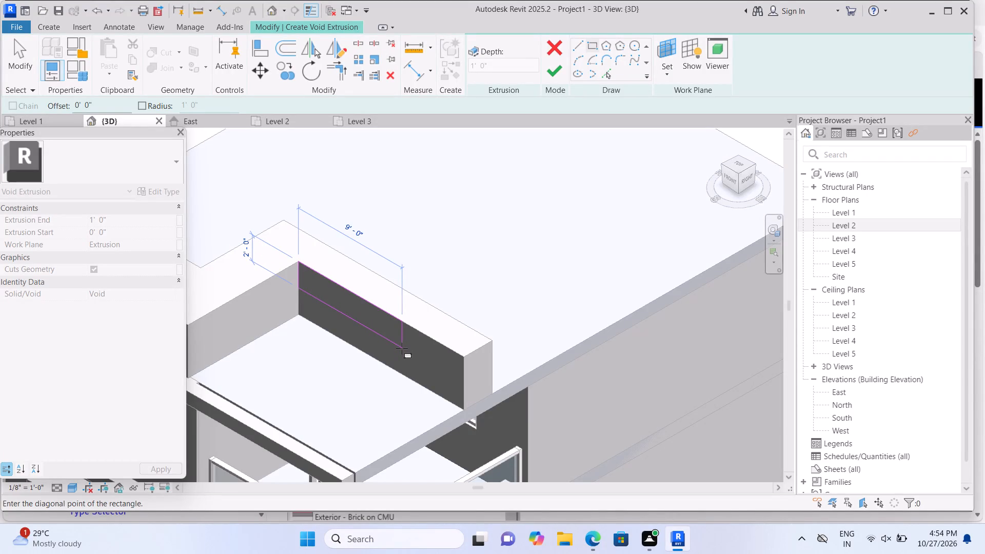
Complete the void rectangle at 9'-0" by 2'-0" and cut the long rooftop block with an extrusion end of 4'.
{"action": "left_click", "coordinate": [402, 348]}
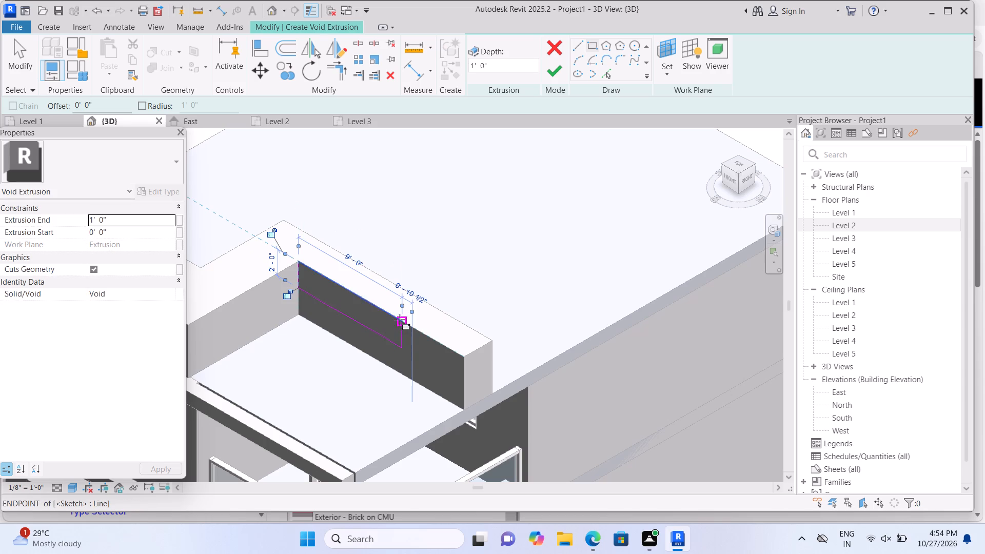
{"action": "left_click", "coordinate": [165, 222]}
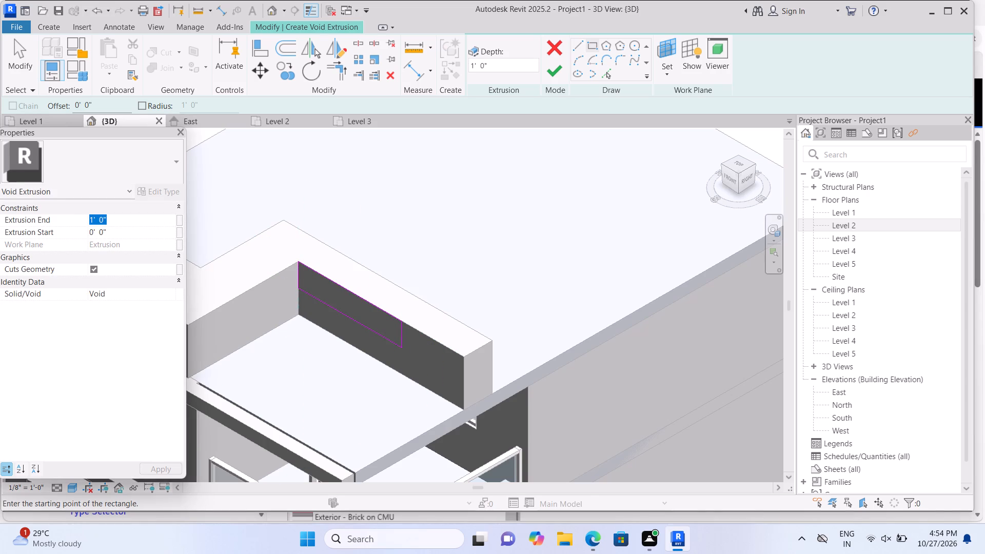
{"action": "key", "text": "BackSpace"}
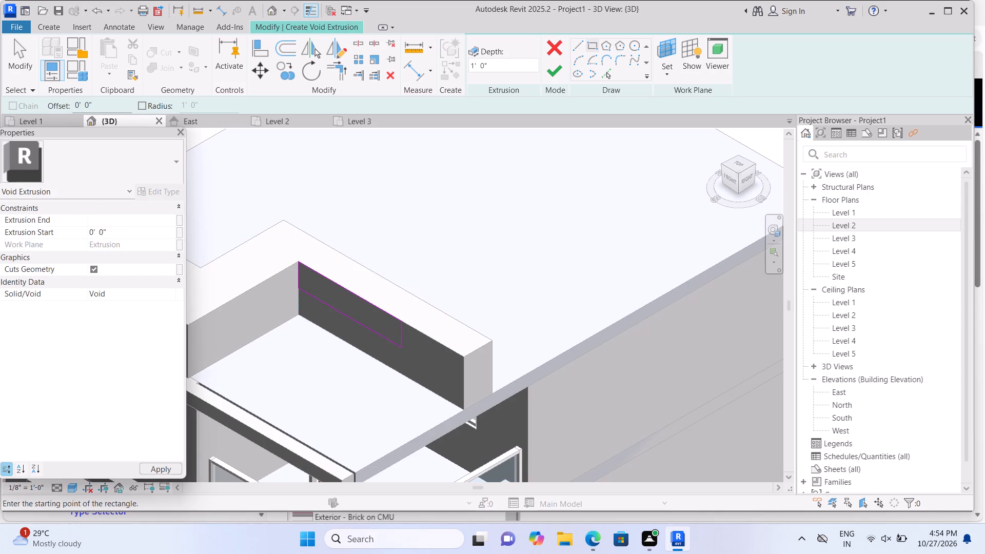
{"action": "type", "text": "4'"}
{"action": "key", "text": "Return"}
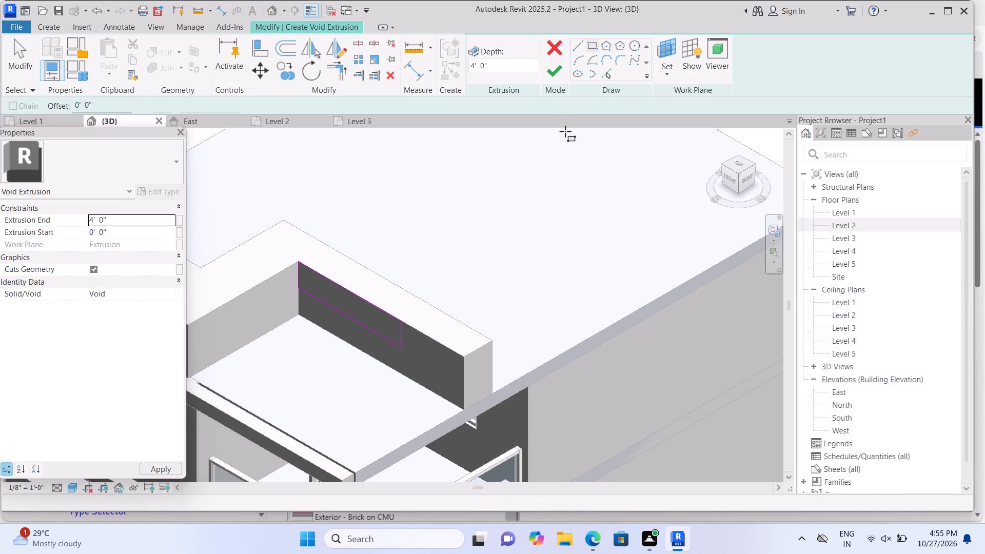
{"action": "left_click", "coordinate": [553, 74]}
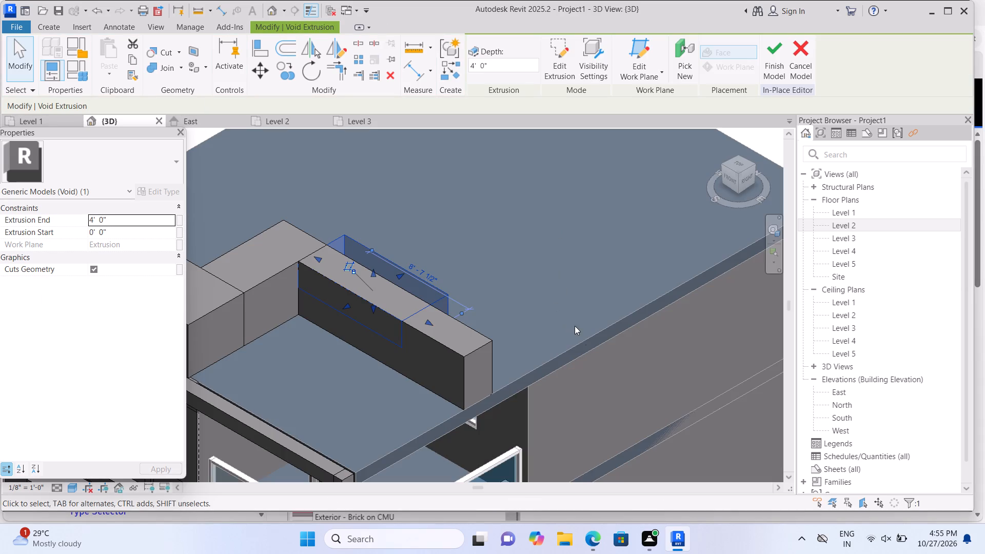
{"action": "left_click", "coordinate": [624, 355]}
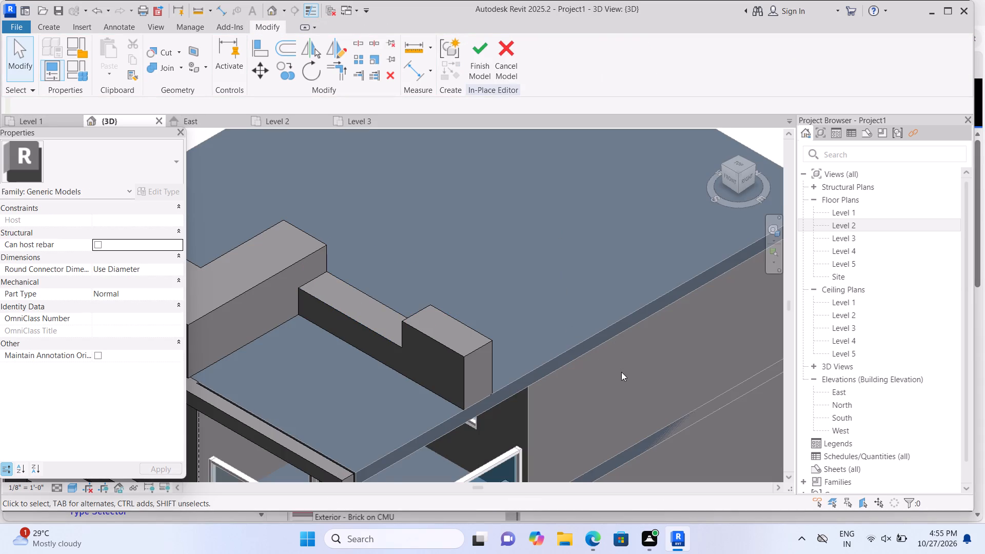
Start a solid extrusion on the vertical face at the notch's outer end and sketch a 4-inch square at that face's top edge.
{"action": "scroll", "coordinate": [621, 376], "scroll_direction": "down", "scroll_amount": 2}
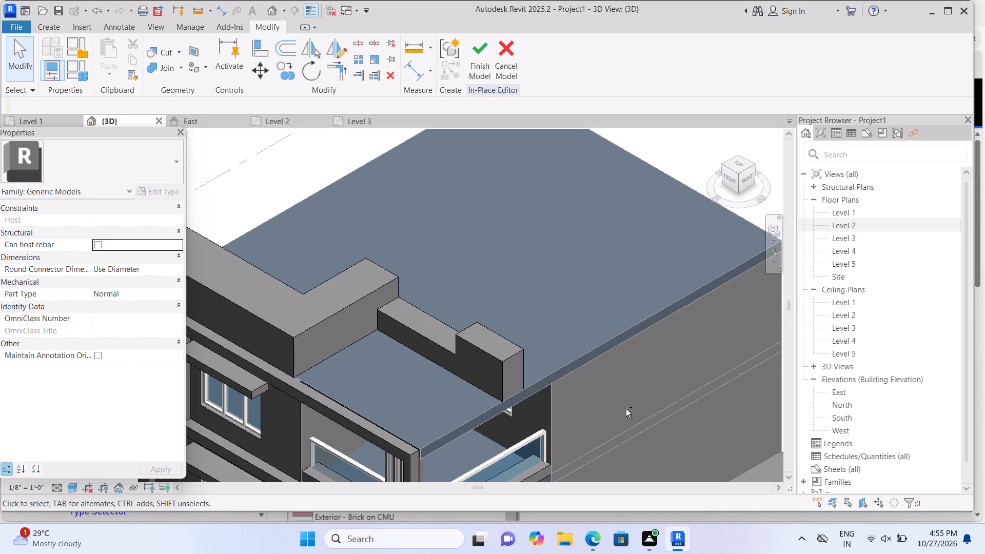
{"action": "middle_click_drag", "start_coordinate": [597, 388], "coordinate": [695, 359], "text": "shift"}
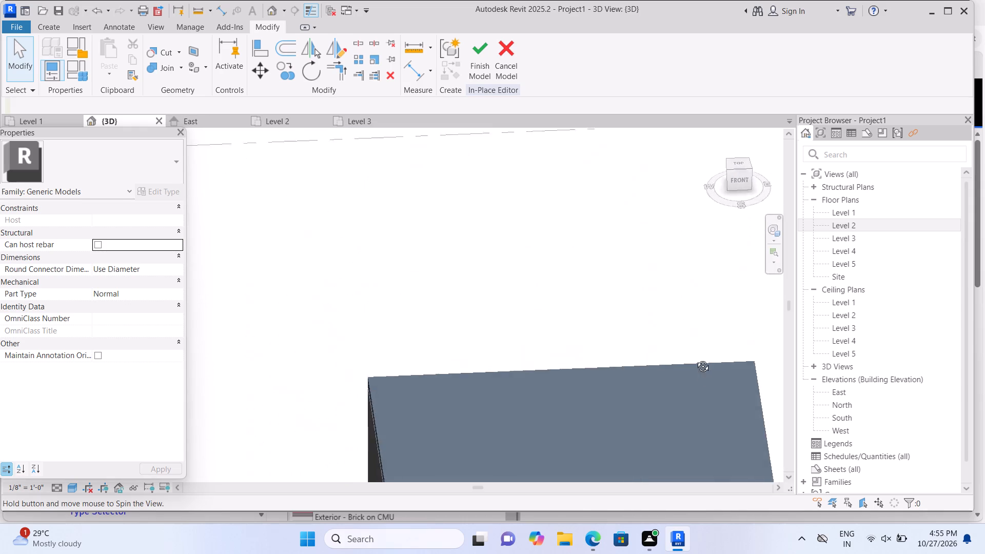
{"action": "middle_click_drag", "start_coordinate": [695, 359], "coordinate": [701, 268], "text": "shift"}
{"action": "middle_click_drag", "start_coordinate": [579, 314], "coordinate": [658, 342], "text": "shift"}
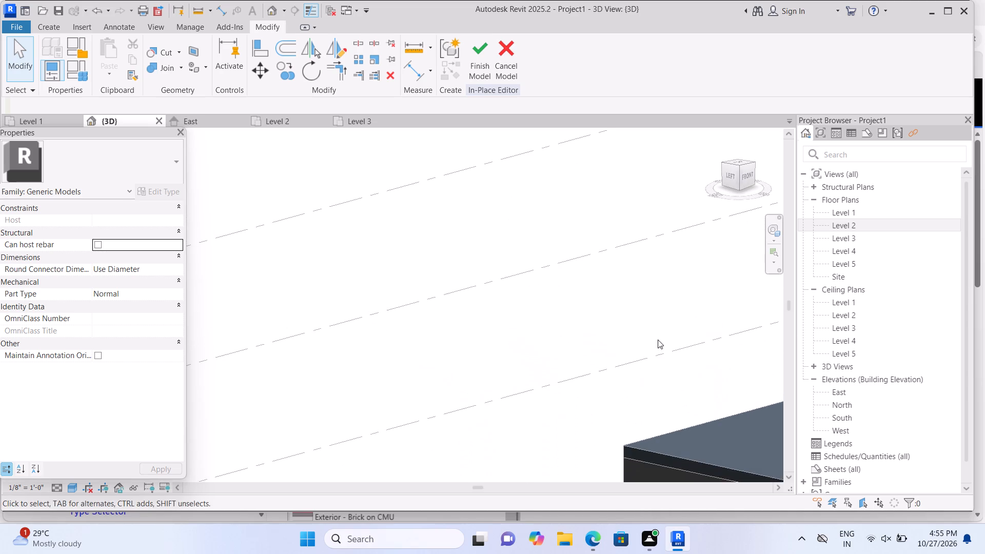
{"action": "middle_click_drag", "start_coordinate": [660, 328], "coordinate": [244, 243]}
{"action": "scroll", "coordinate": [244, 243], "scroll_direction": "up", "scroll_amount": 1}
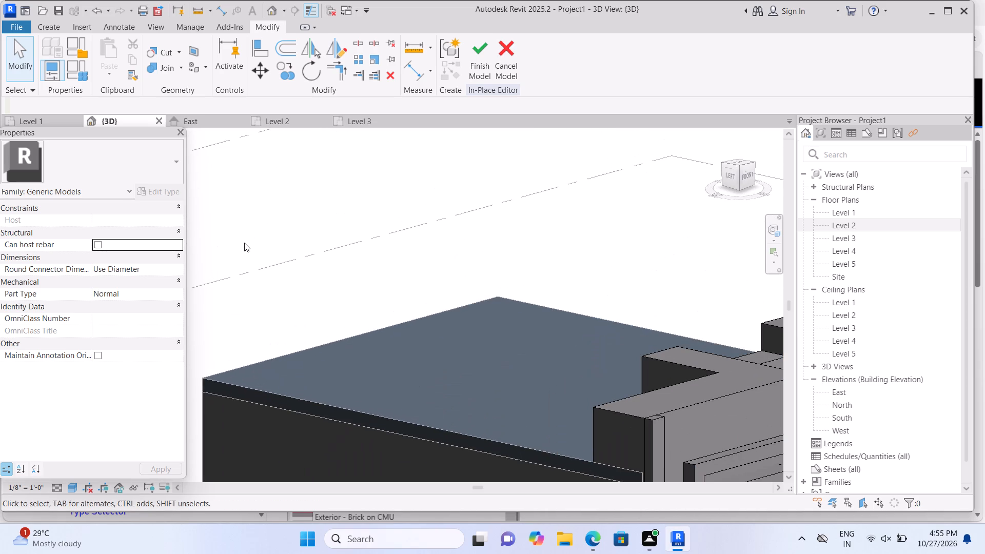
{"action": "middle_click_drag", "start_coordinate": [336, 327], "coordinate": [146, 281]}
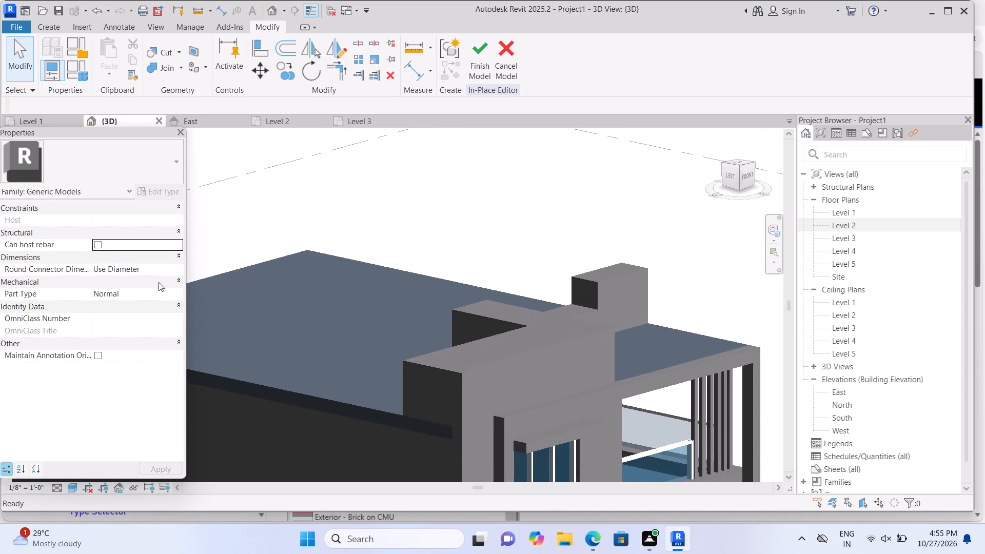
{"action": "scroll", "coordinate": [466, 315], "scroll_direction": "up", "scroll_amount": 2}
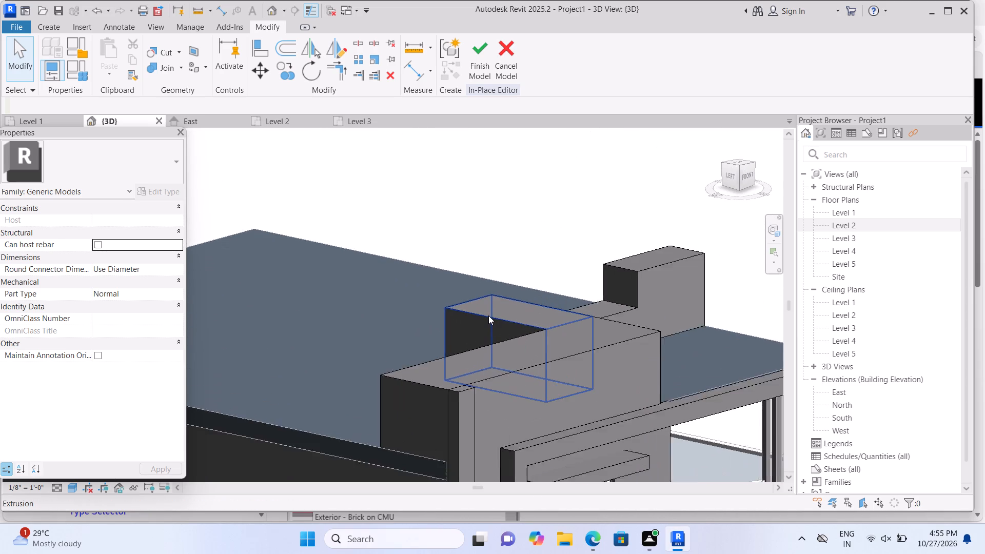
{"action": "scroll", "coordinate": [488, 315], "scroll_direction": "up", "scroll_amount": 3}
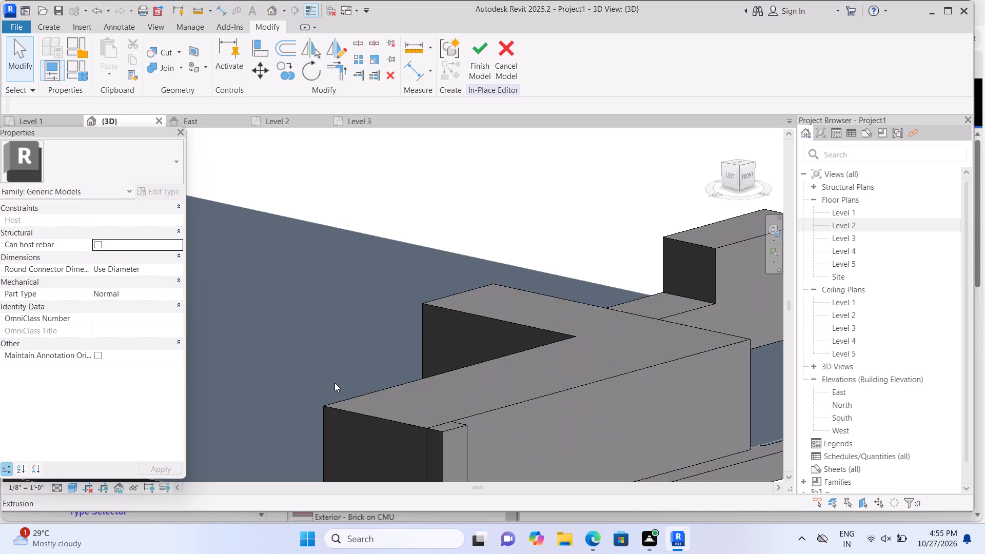
{"action": "scroll", "coordinate": [327, 344], "scroll_direction": "up", "scroll_amount": 1}
{"action": "middle_click_drag", "start_coordinate": [327, 344], "coordinate": [224, 320]}
{"action": "middle_click", "coordinate": [224, 320]}
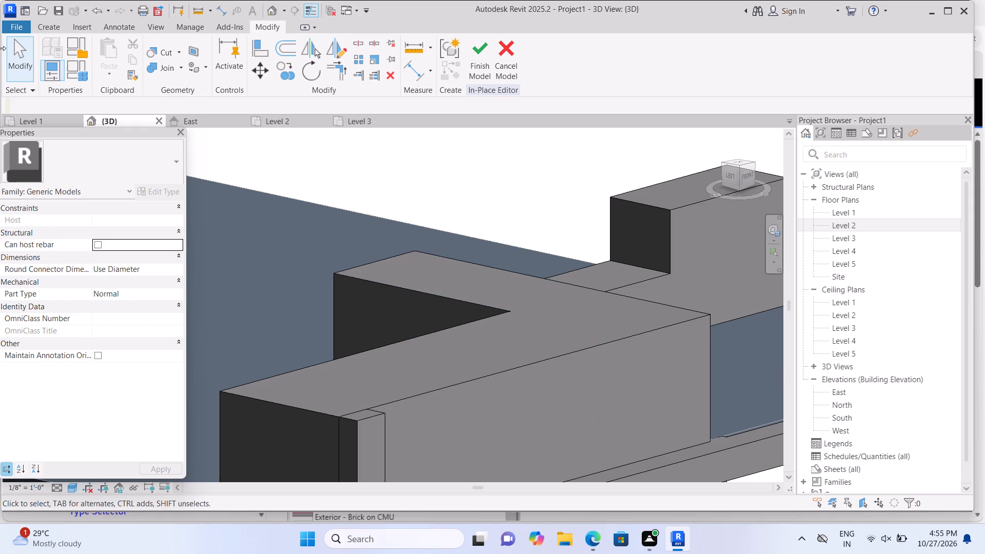
{"action": "left_click", "coordinate": [53, 26]}
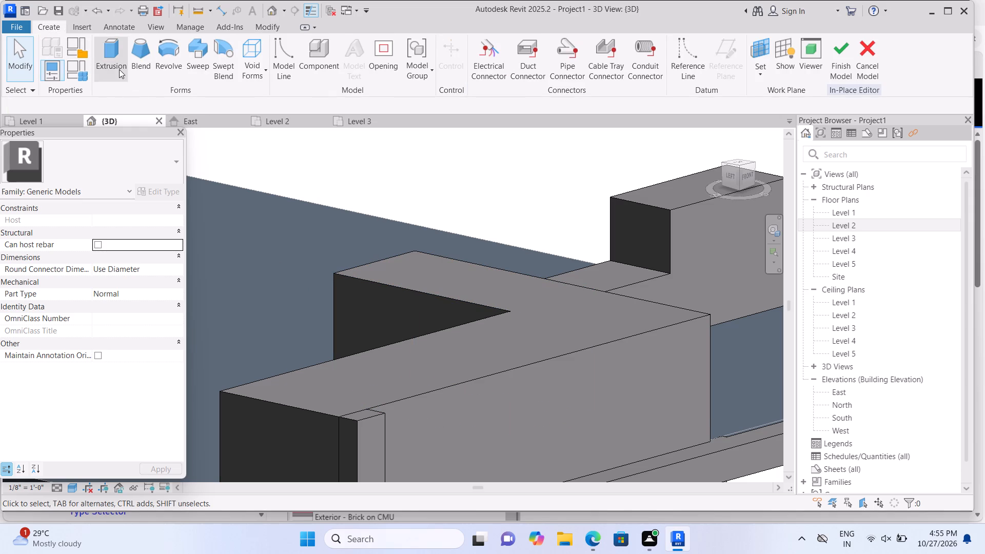
{"action": "left_click", "coordinate": [119, 69]}
{"action": "left_click", "coordinate": [675, 70]}
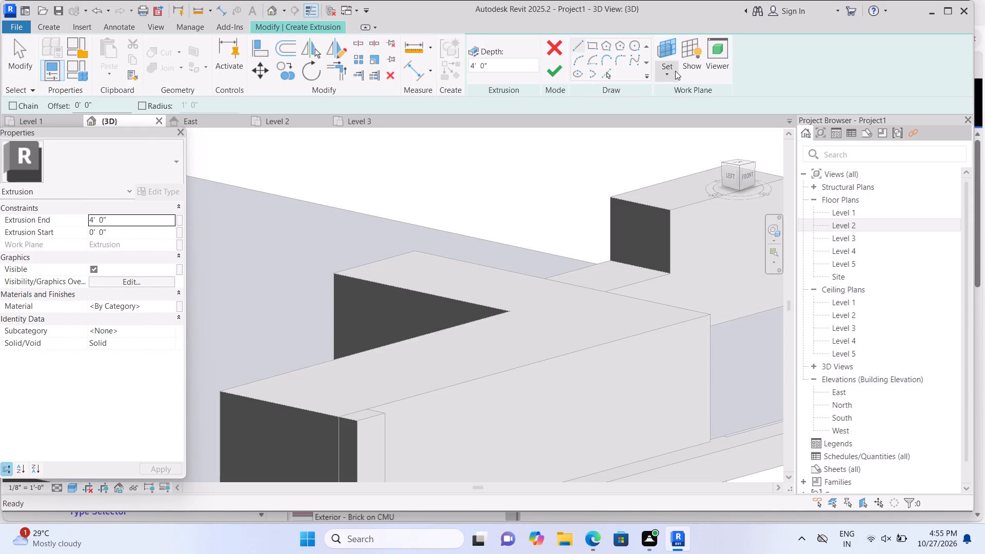
{"action": "left_click", "coordinate": [683, 116]}
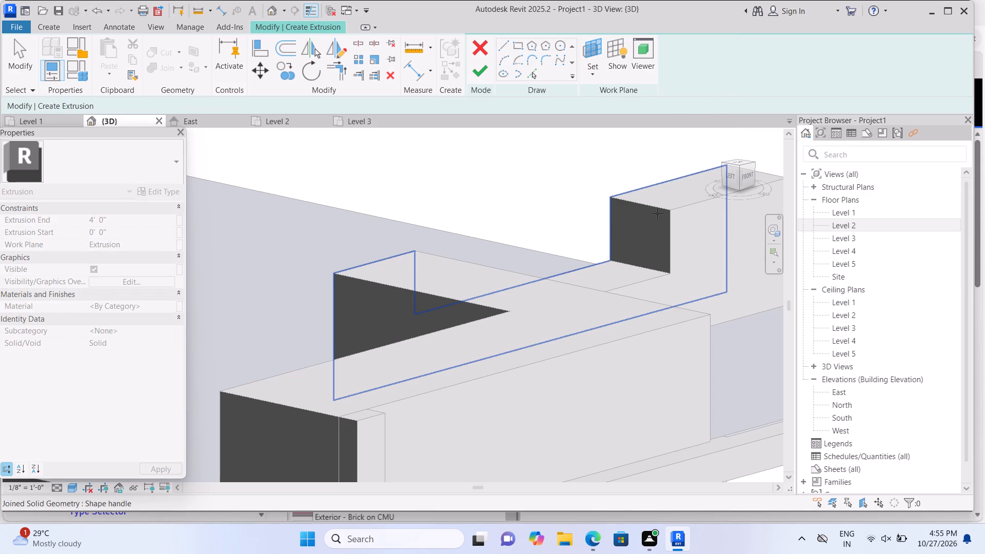
{"action": "left_click", "coordinate": [655, 221]}
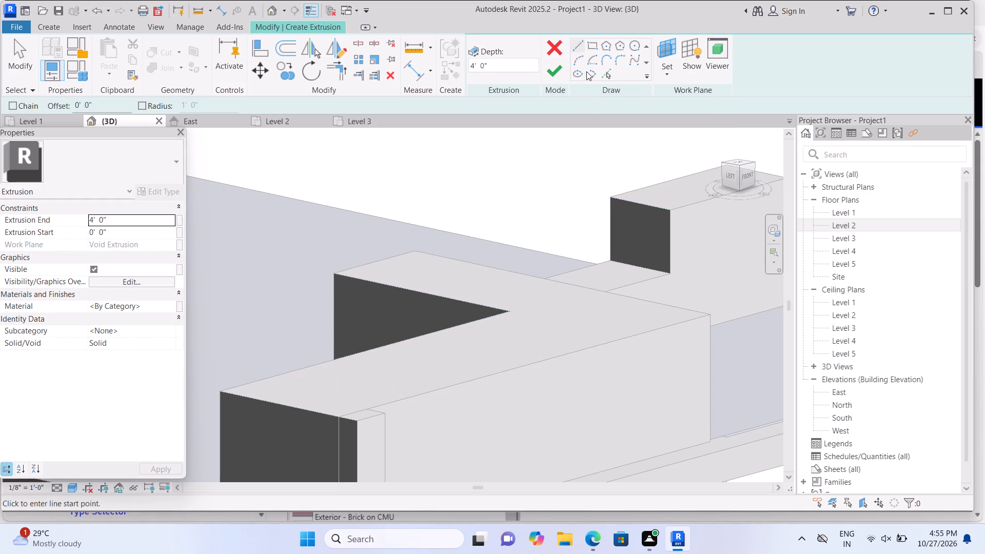
{"action": "left_click", "coordinate": [592, 44]}
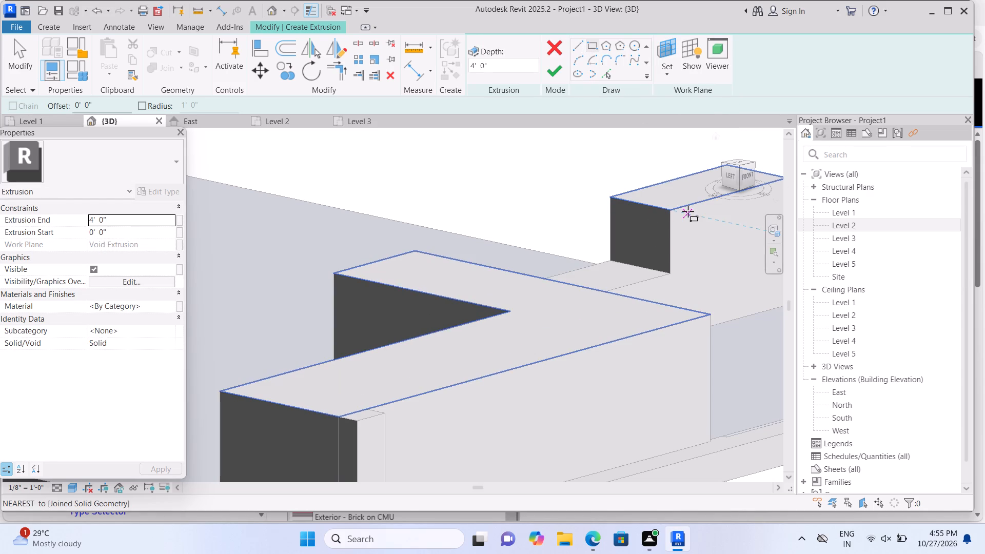
{"action": "scroll", "coordinate": [652, 222], "scroll_direction": "up", "scroll_amount": 1}
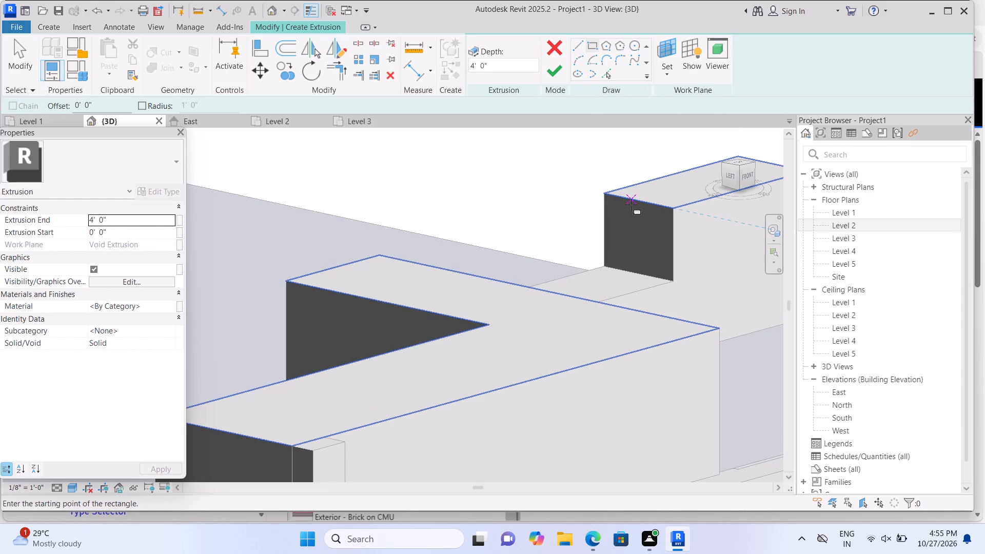
{"action": "left_click", "coordinate": [630, 203]}
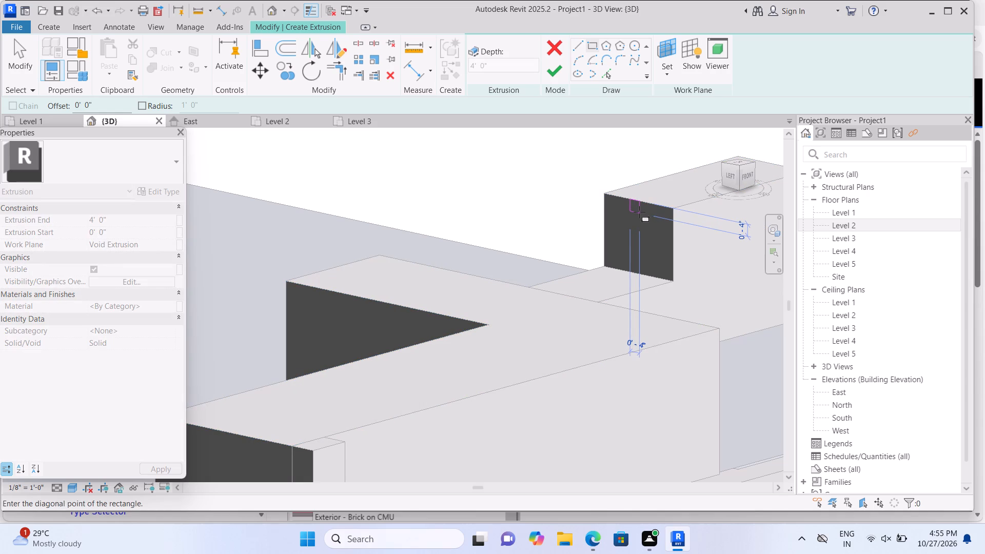
{"action": "left_click", "coordinate": [640, 212]}
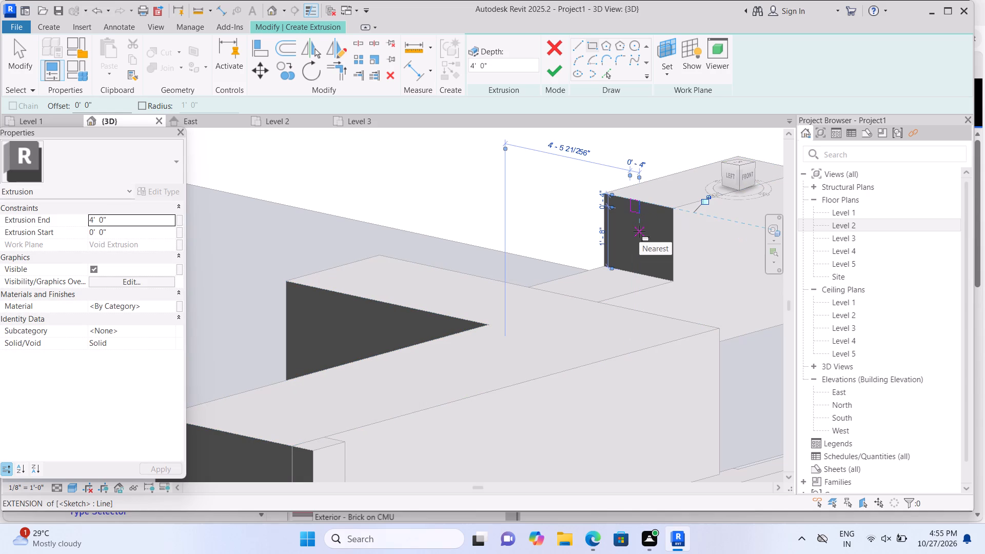
Sketch three more squares of about 4 inches in a column below the first and finish them as bars 4' long.
{"action": "left_click", "coordinate": [641, 227]}
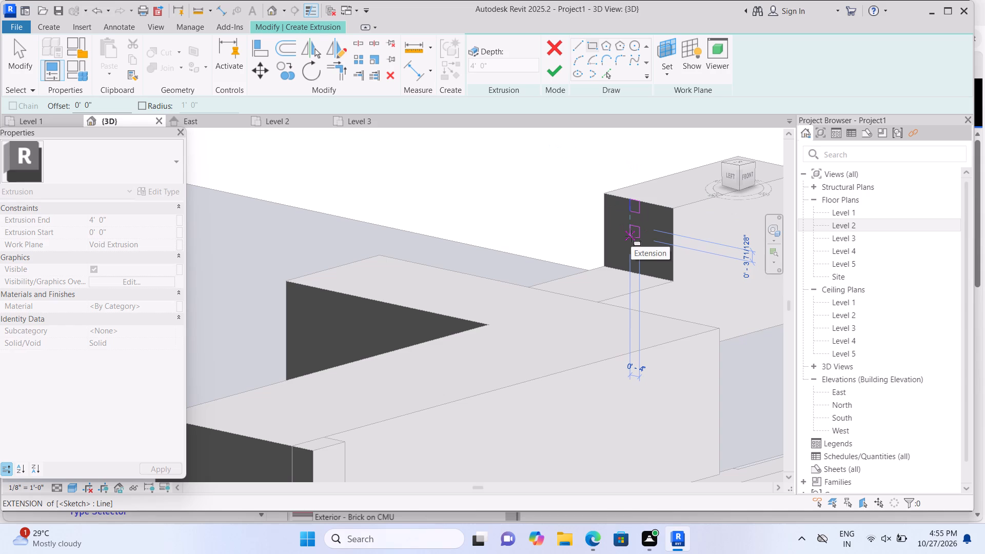
{"action": "left_click", "coordinate": [631, 236]}
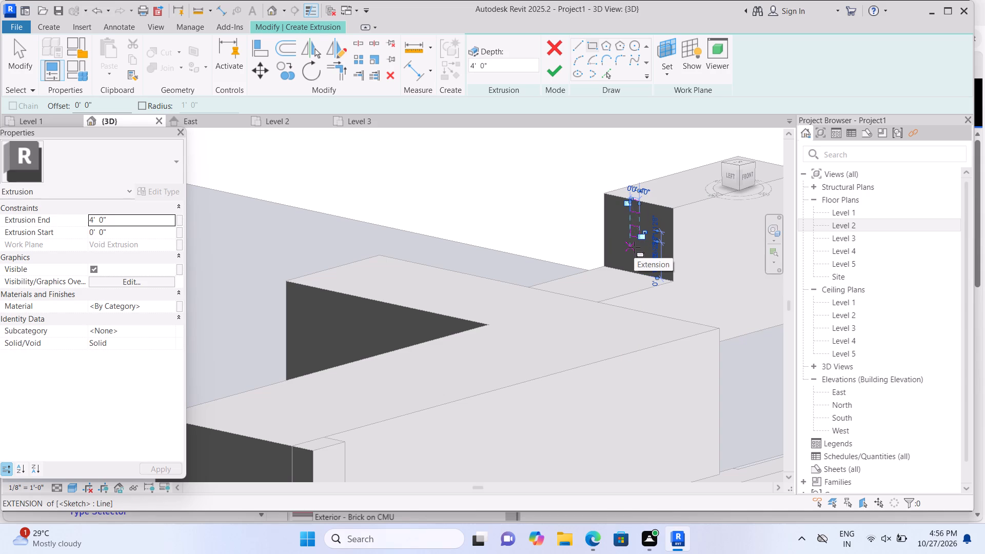
{"action": "left_click", "coordinate": [634, 247]}
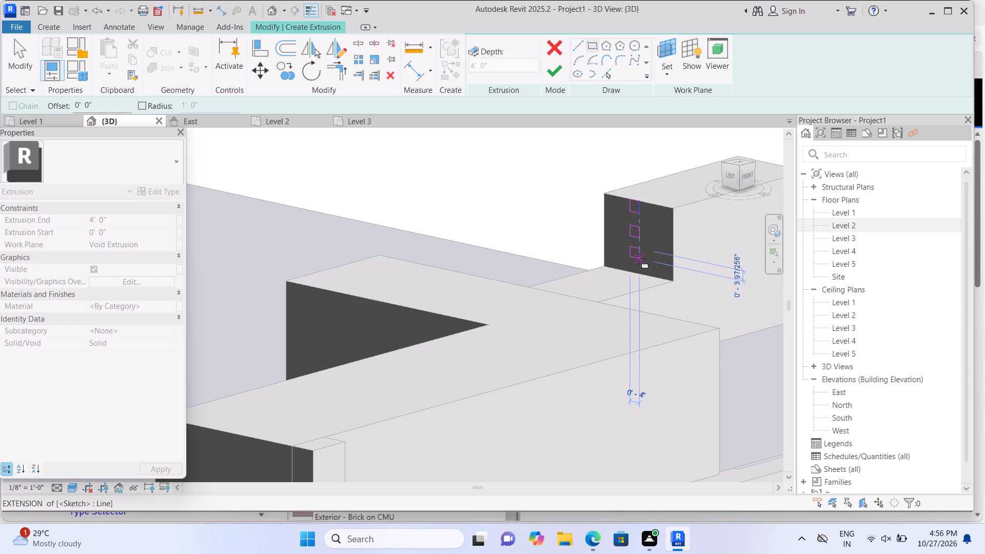
{"action": "left_click", "coordinate": [639, 259]}
{"action": "left_click", "coordinate": [638, 269]}
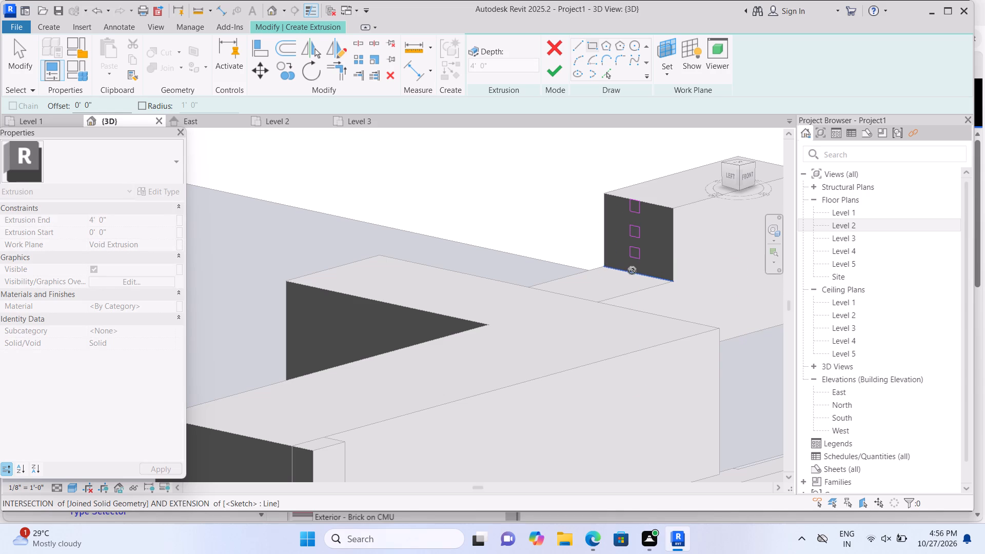
{"action": "scroll", "coordinate": [625, 268], "scroll_direction": "up", "scroll_amount": 7}
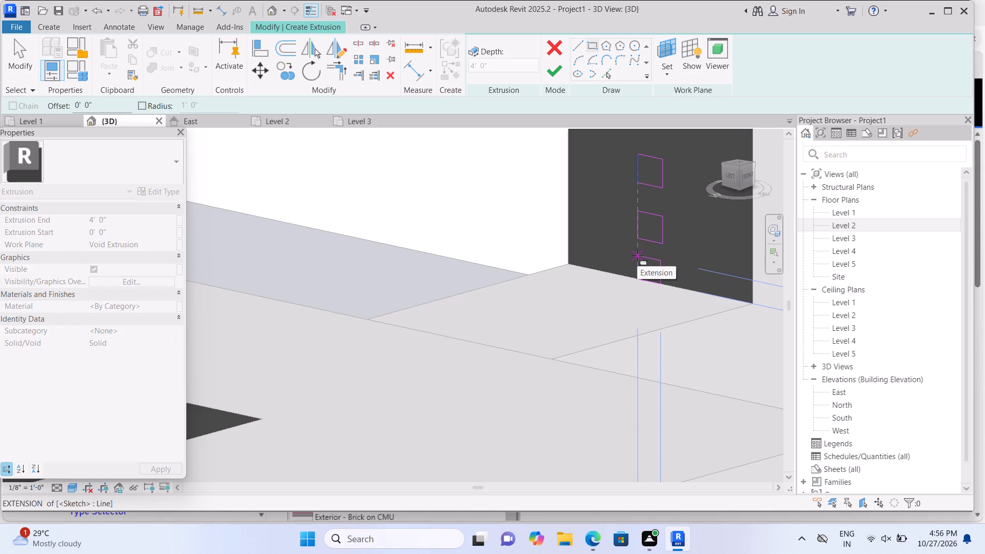
{"action": "left_click", "coordinate": [637, 255]}
{"action": "scroll", "coordinate": [637, 255], "scroll_direction": "down", "scroll_amount": 4}
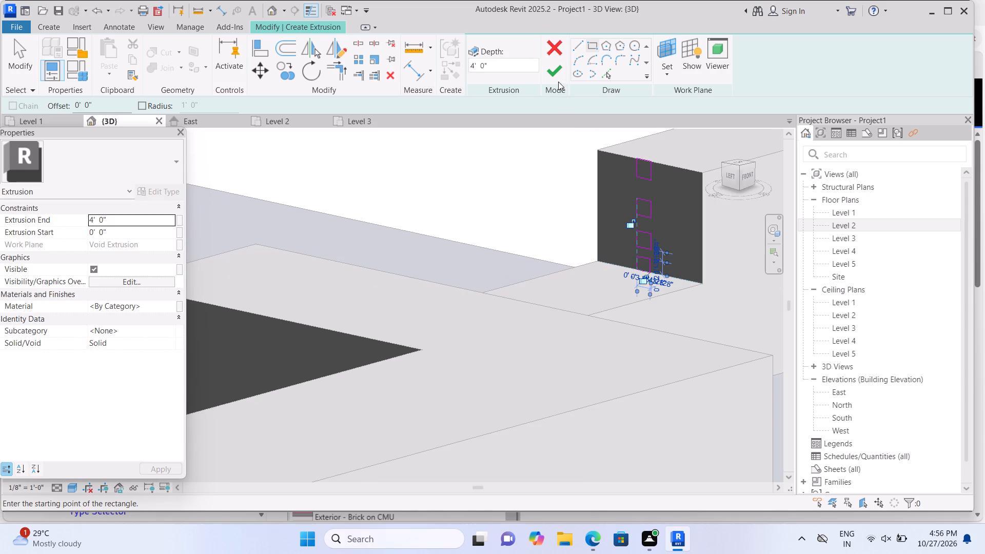
{"action": "left_click", "coordinate": [554, 75]}
Examine the four bars in the rooftop notch from the front, including how far they span across the opening.
{"action": "scroll", "coordinate": [561, 179], "scroll_direction": "down", "scroll_amount": 4}
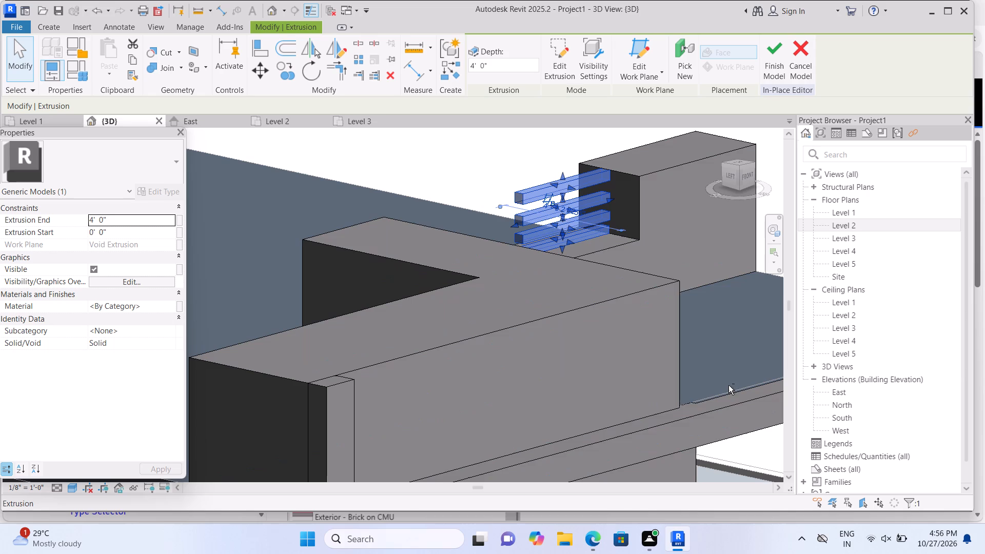
{"action": "middle_click_drag", "start_coordinate": [697, 334], "coordinate": [657, 349], "text": "shift"}
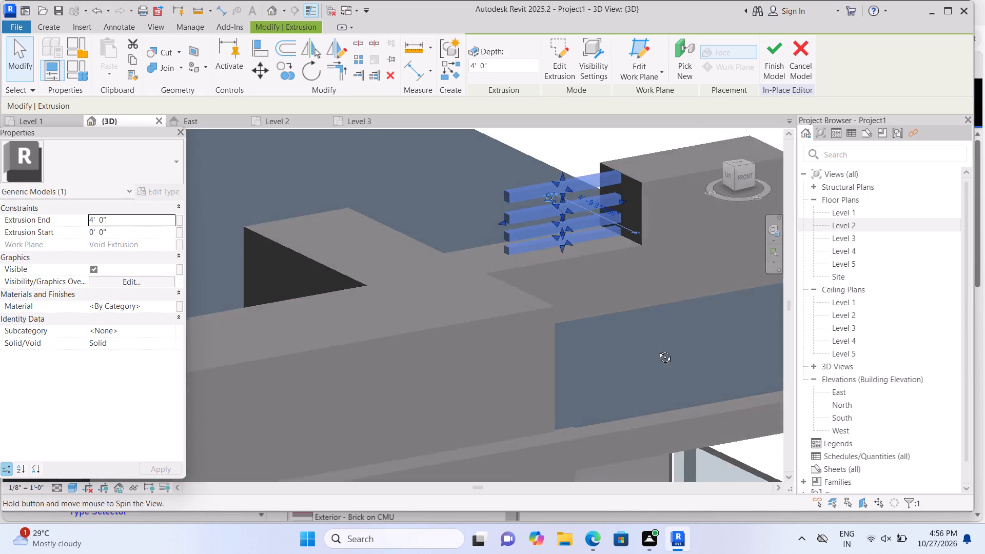
{"action": "middle_click_drag", "start_coordinate": [657, 349], "coordinate": [556, 353], "text": "shift"}
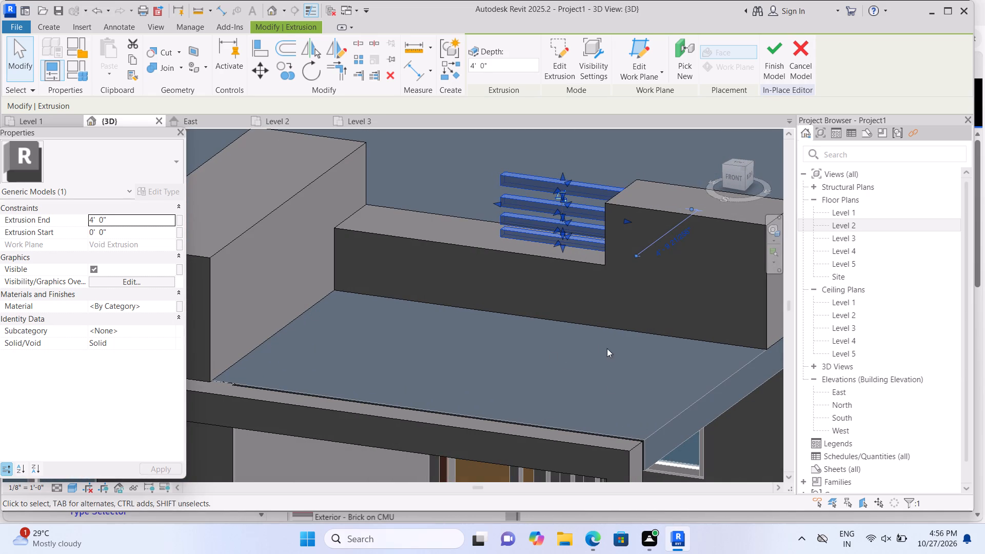
{"action": "middle_click_drag", "start_coordinate": [604, 350], "coordinate": [648, 431]}
{"action": "scroll", "coordinate": [613, 402], "scroll_direction": "up", "scroll_amount": 1}
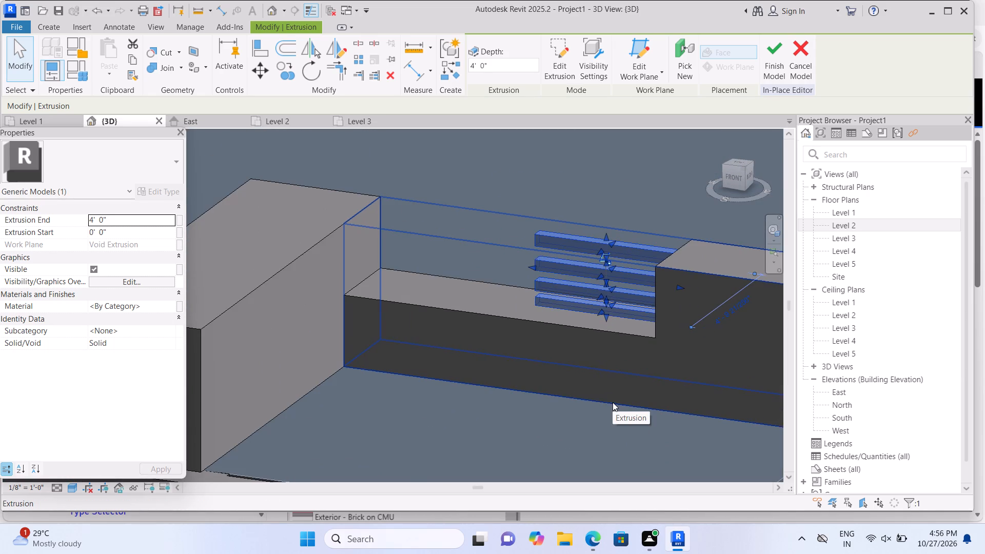
{"action": "middle_click_drag", "start_coordinate": [613, 403], "coordinate": [654, 471]}
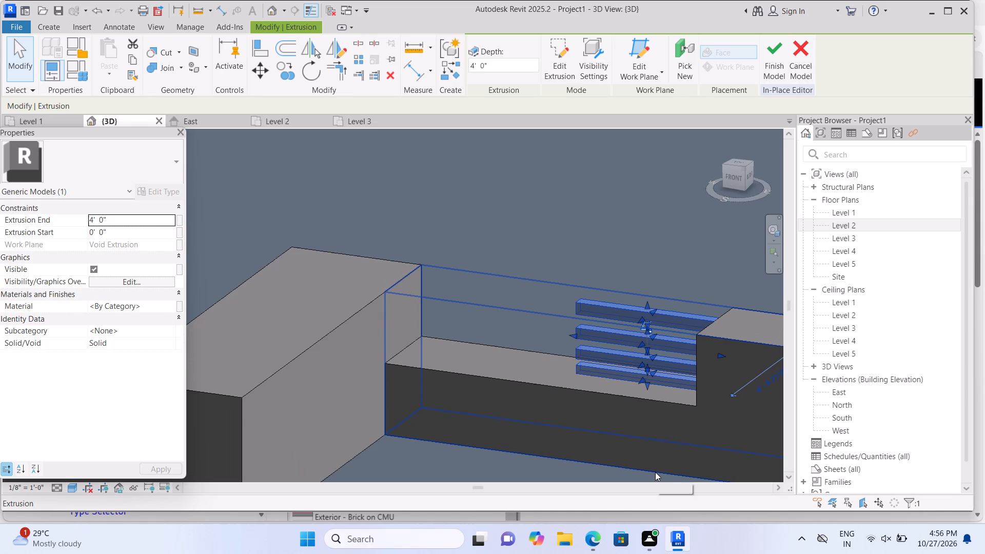
{"action": "scroll", "coordinate": [648, 473], "scroll_direction": "up", "scroll_amount": 1}
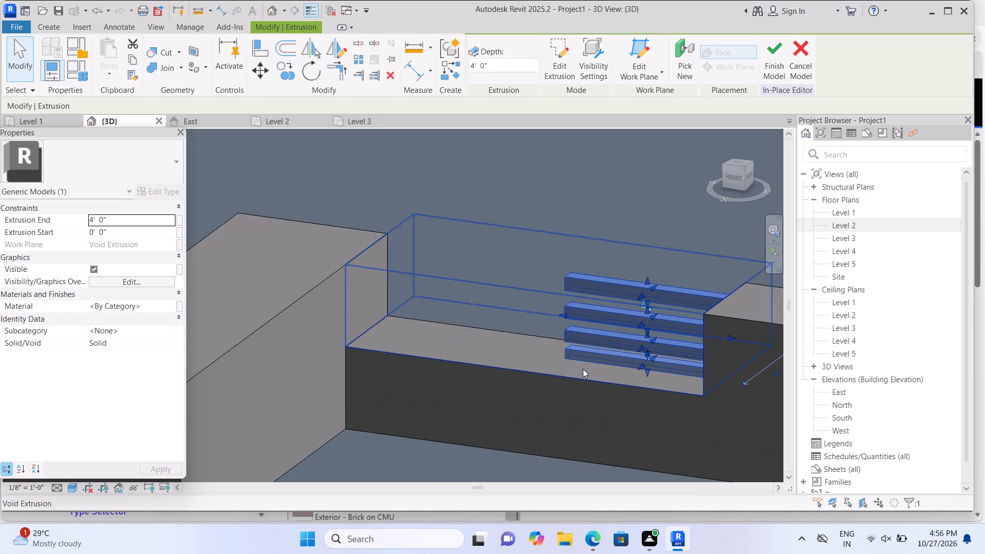
Stretch the four bars across the full rooftop notch to an extrusion end of 9' 0".
{"action": "left_click_drag", "start_coordinate": [560, 314], "coordinate": [508, 316]}
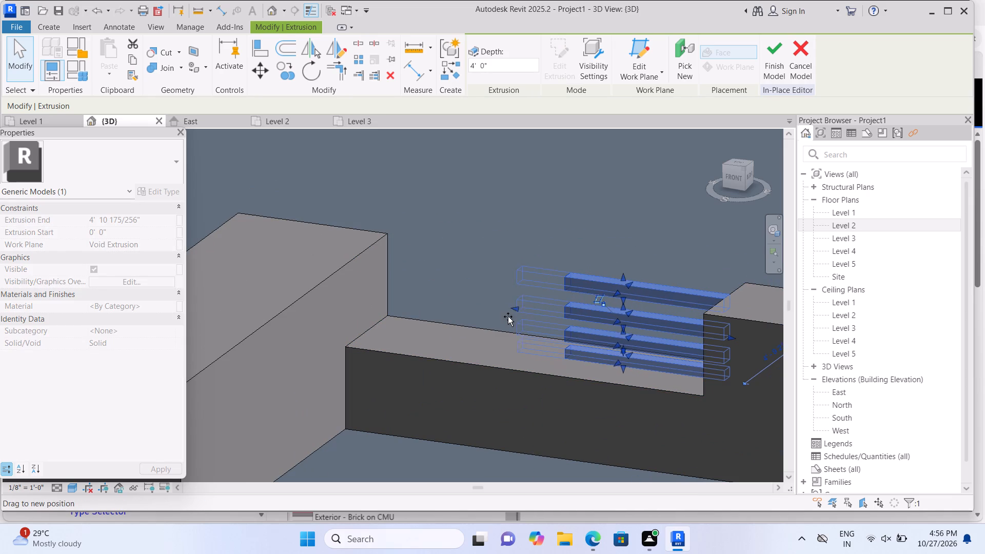
{"action": "left_click_drag", "start_coordinate": [508, 316], "coordinate": [367, 297]}
{"action": "scroll", "coordinate": [419, 287], "scroll_direction": "down", "scroll_amount": 4}
{"action": "scroll", "coordinate": [452, 320], "scroll_direction": "down", "scroll_amount": 2}
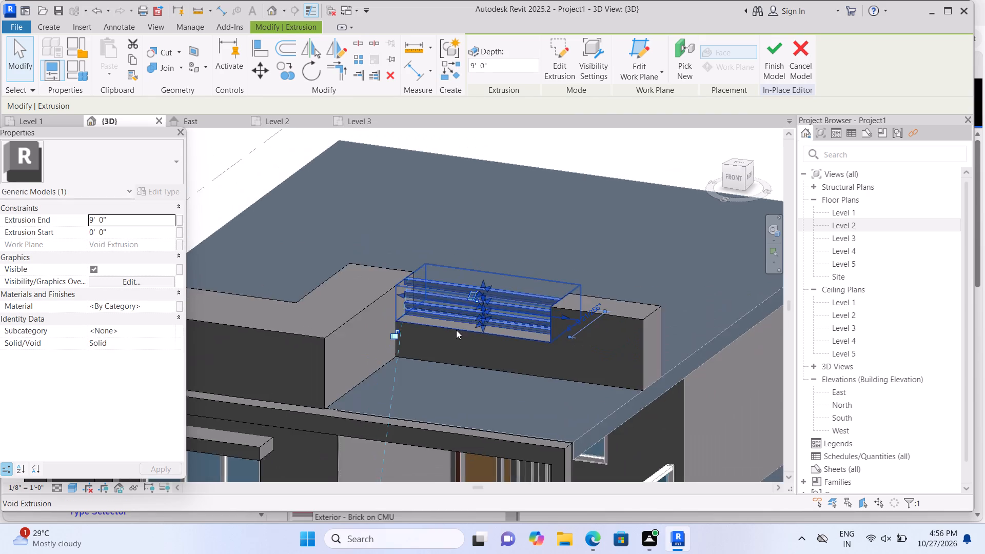
{"action": "scroll", "coordinate": [456, 330], "scroll_direction": "up", "scroll_amount": 3}
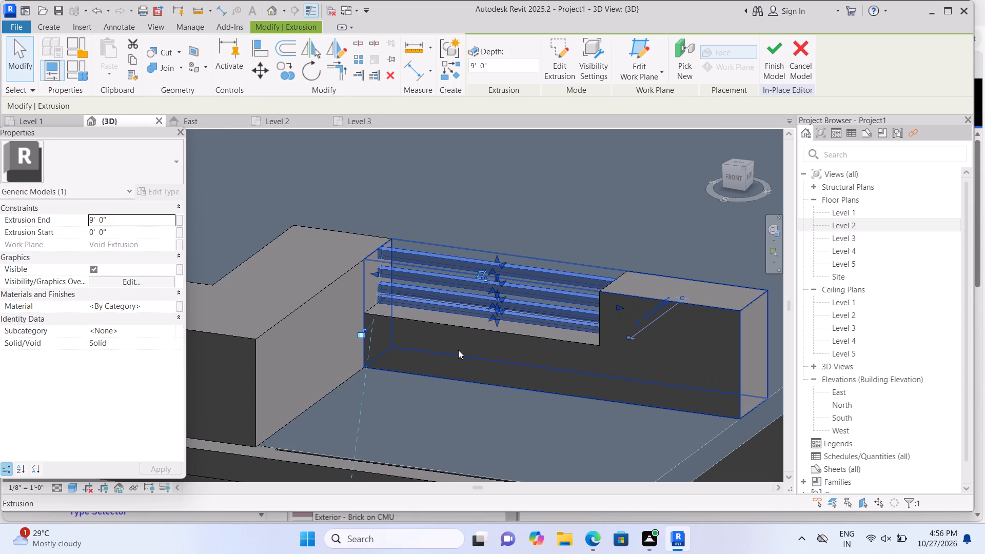
{"action": "scroll", "coordinate": [458, 350], "scroll_direction": "up", "scroll_amount": 1}
{"action": "scroll", "coordinate": [466, 374], "scroll_direction": "down", "scroll_amount": 5}
{"action": "scroll", "coordinate": [469, 380], "scroll_direction": "up", "scroll_amount": 2}
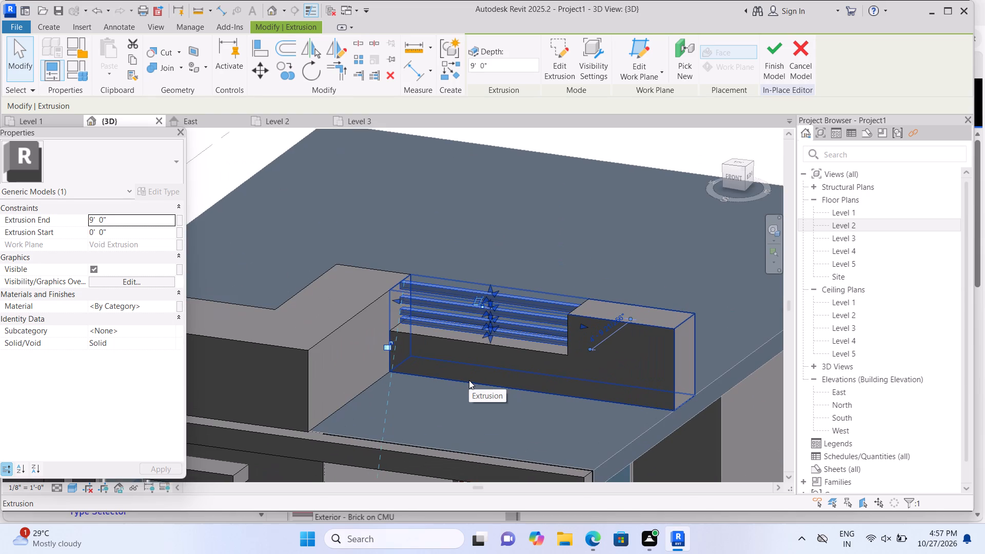
{"action": "scroll", "coordinate": [469, 380], "scroll_direction": "down", "scroll_amount": 3}
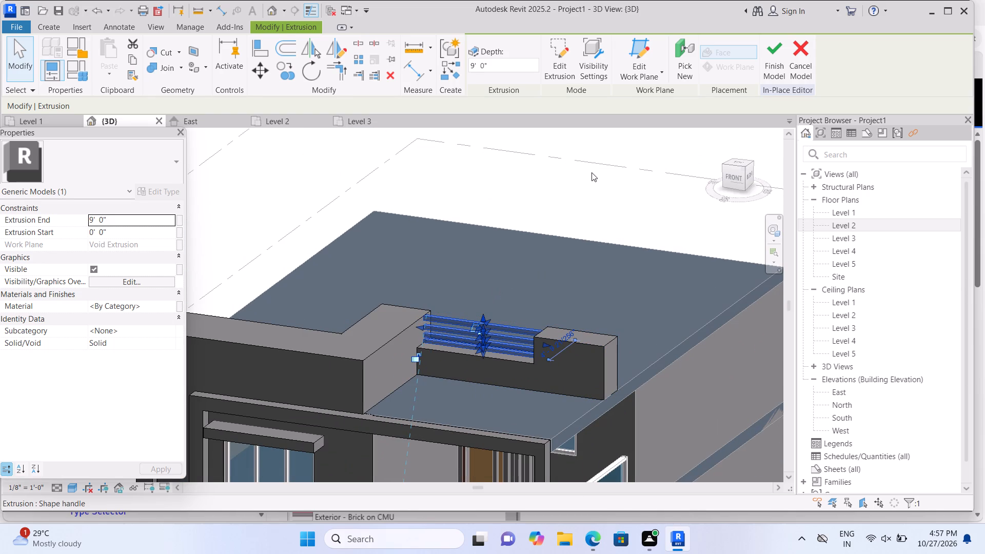
{"action": "left_click", "coordinate": [595, 201]}
Examine the whole front of the house with its rooftop blocks, including the parapet's outer front corner.
{"action": "scroll", "coordinate": [595, 201], "scroll_direction": "down", "scroll_amount": 2}
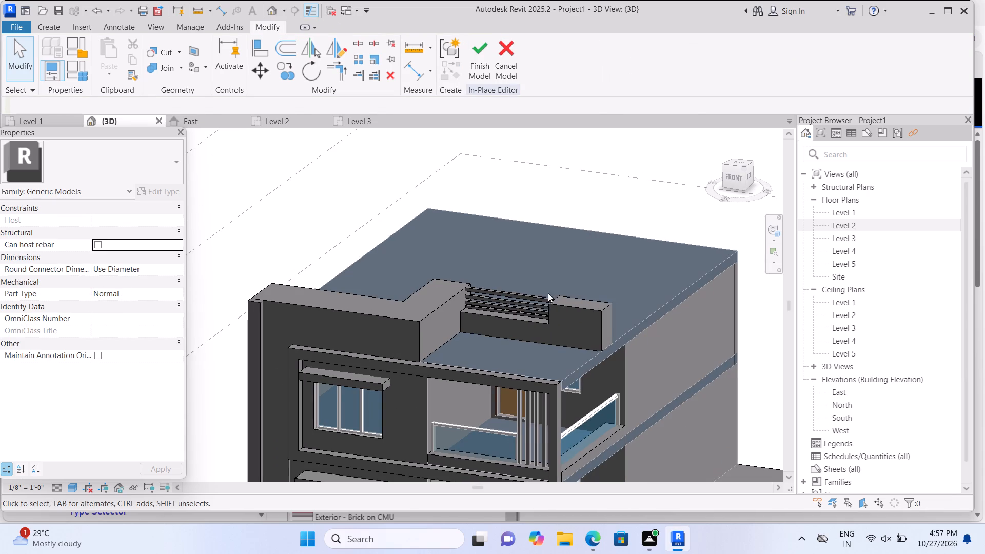
{"action": "scroll", "coordinate": [489, 335], "scroll_direction": "up", "scroll_amount": 1}
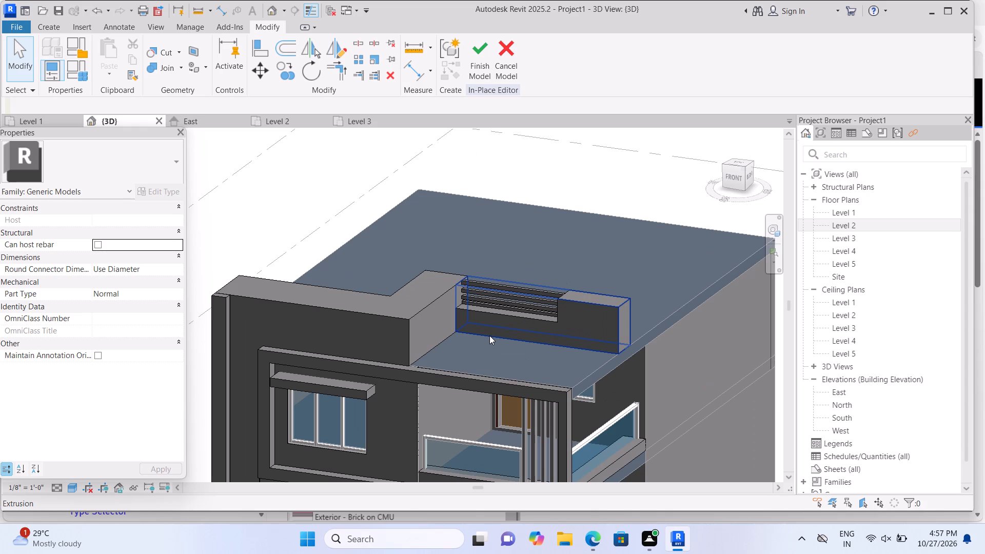
{"action": "scroll", "coordinate": [489, 335], "scroll_direction": "up", "scroll_amount": 3}
{"action": "scroll", "coordinate": [489, 335], "scroll_direction": "down", "scroll_amount": 3}
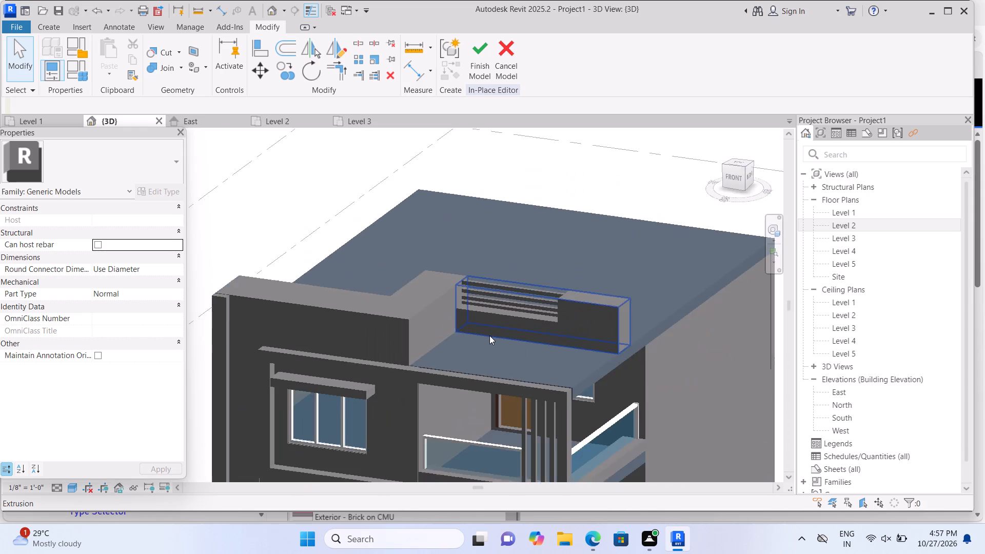
{"action": "scroll", "coordinate": [489, 335], "scroll_direction": "down", "scroll_amount": 3}
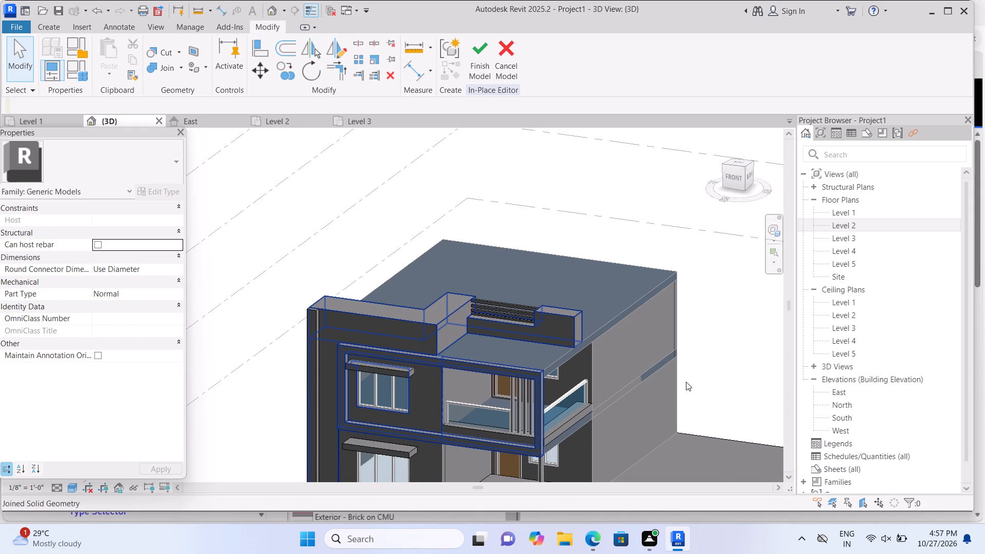
{"action": "scroll", "coordinate": [692, 280], "scroll_direction": "down", "scroll_amount": 3}
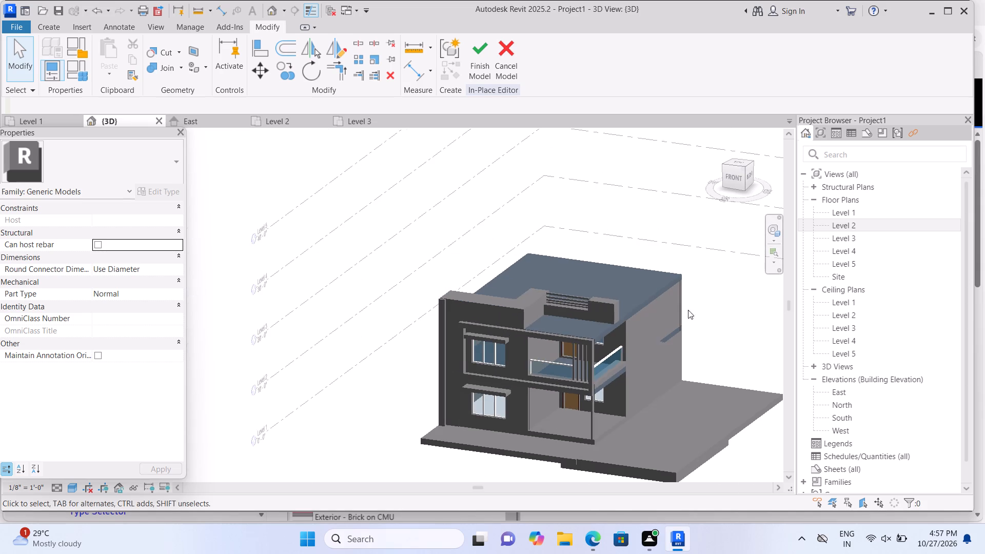
{"action": "scroll", "coordinate": [647, 395], "scroll_direction": "up", "scroll_amount": 2}
{"action": "middle_click_drag", "start_coordinate": [647, 395], "coordinate": [609, 300]}
{"action": "scroll", "coordinate": [610, 306], "scroll_direction": "up", "scroll_amount": 1}
{"action": "middle_click_drag", "start_coordinate": [615, 310], "coordinate": [636, 369]}
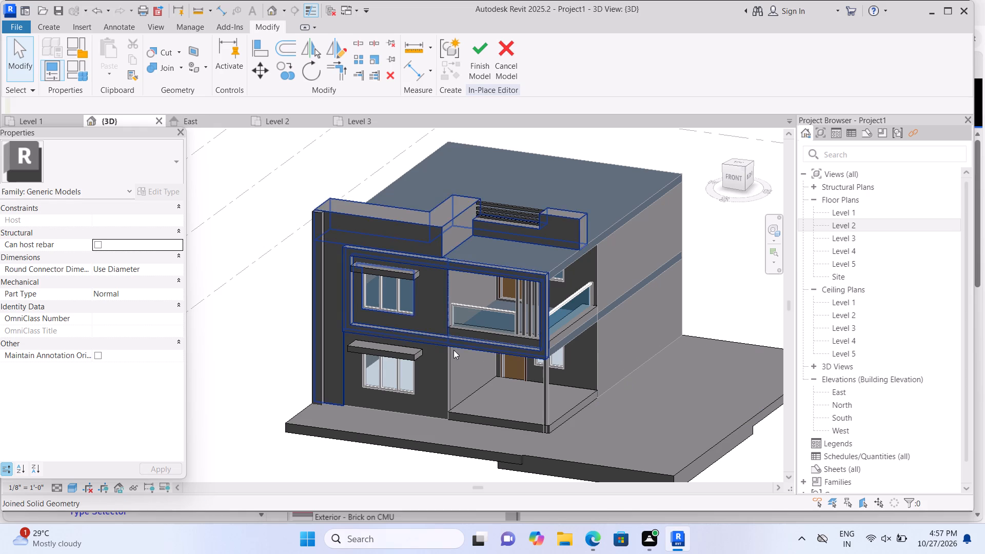
{"action": "scroll", "coordinate": [454, 350], "scroll_direction": "up", "scroll_amount": 1}
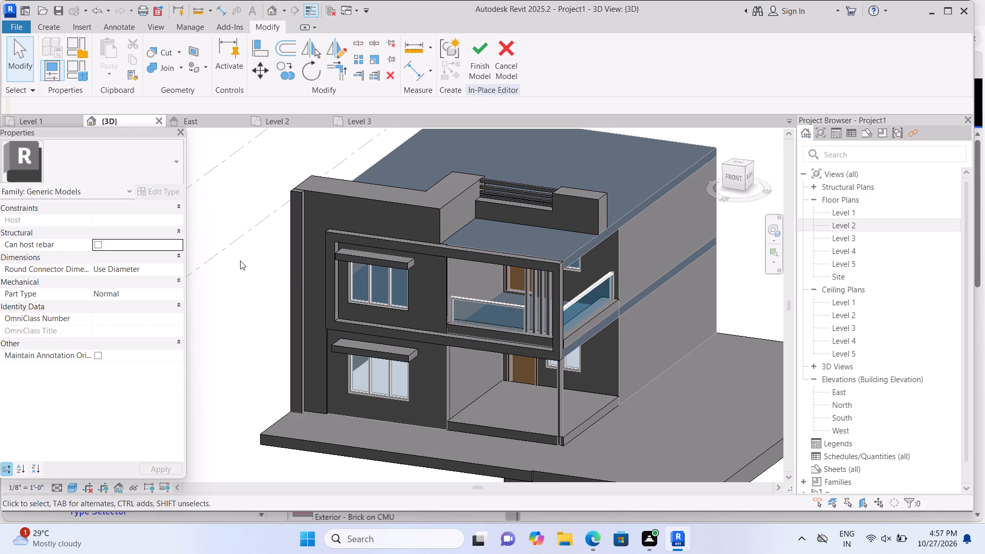
{"action": "scroll", "coordinate": [364, 173], "scroll_direction": "up", "scroll_amount": 3}
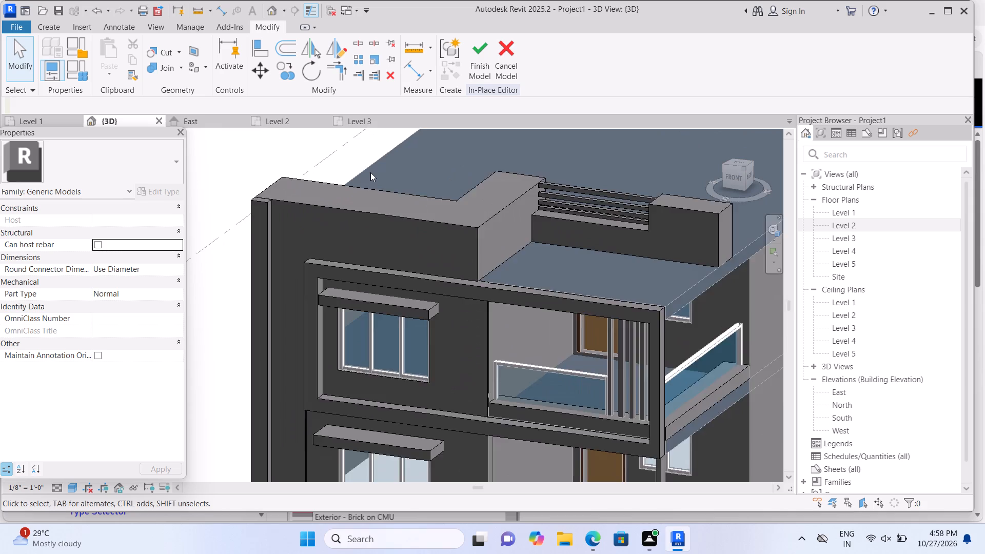
{"action": "scroll", "coordinate": [370, 172], "scroll_direction": "up", "scroll_amount": 1}
{"action": "middle_click_drag", "start_coordinate": [367, 187], "coordinate": [364, 213]}
{"action": "middle_click", "coordinate": [364, 213]}
{"action": "scroll", "coordinate": [364, 213], "scroll_direction": "down", "scroll_amount": 1}
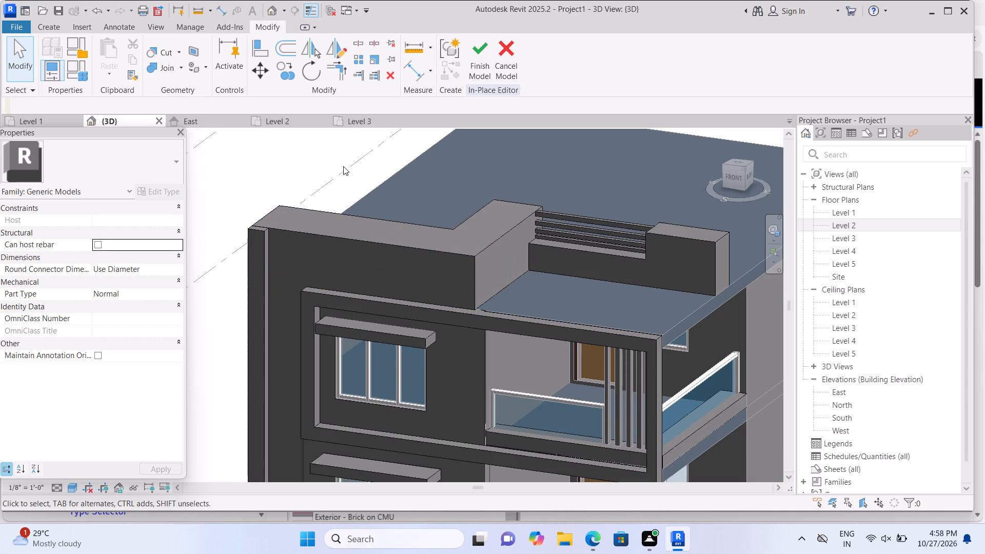
{"action": "scroll", "coordinate": [291, 214], "scroll_direction": "up", "scroll_amount": 5}
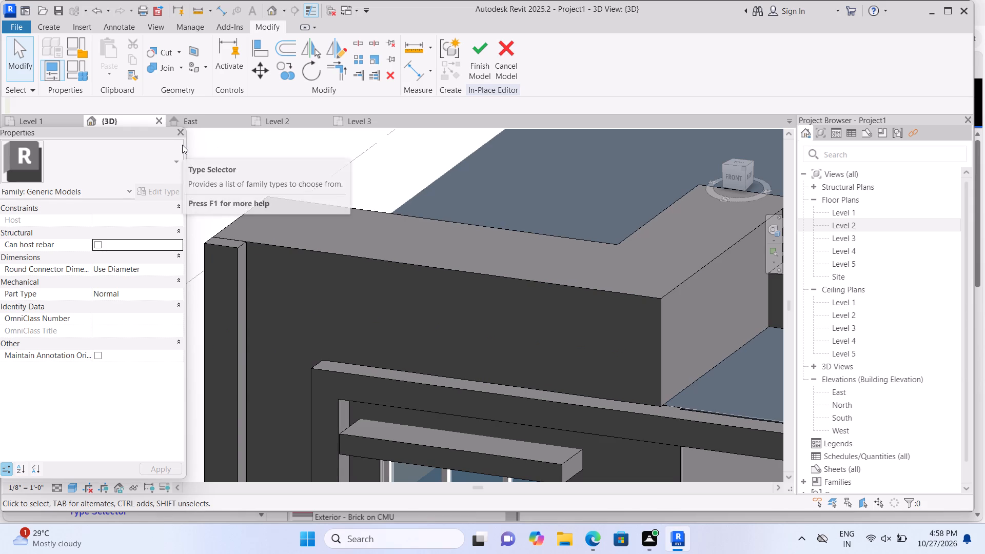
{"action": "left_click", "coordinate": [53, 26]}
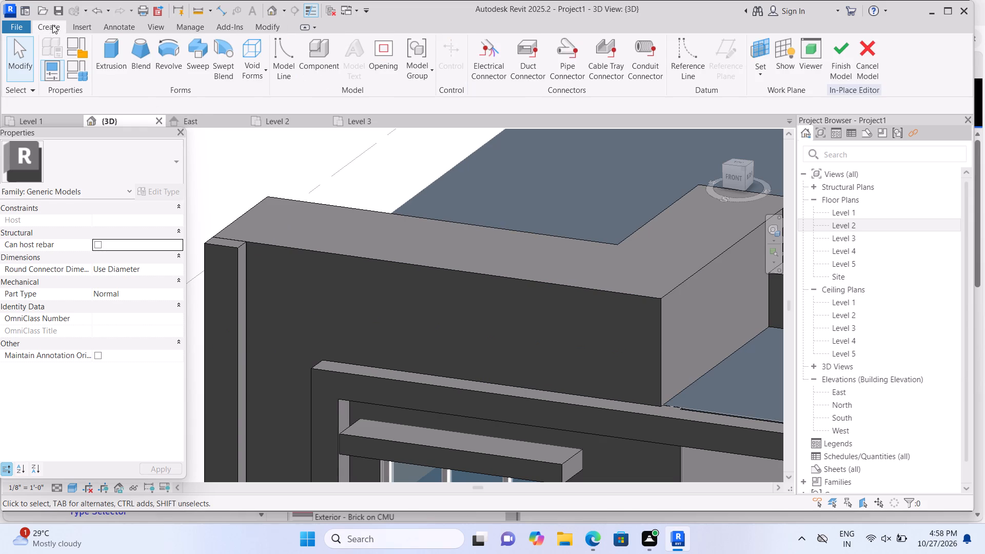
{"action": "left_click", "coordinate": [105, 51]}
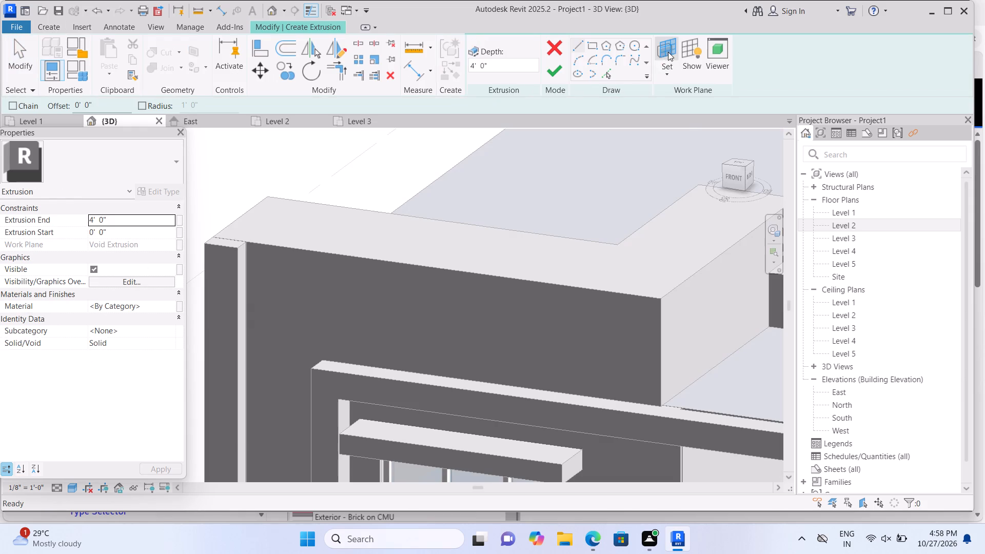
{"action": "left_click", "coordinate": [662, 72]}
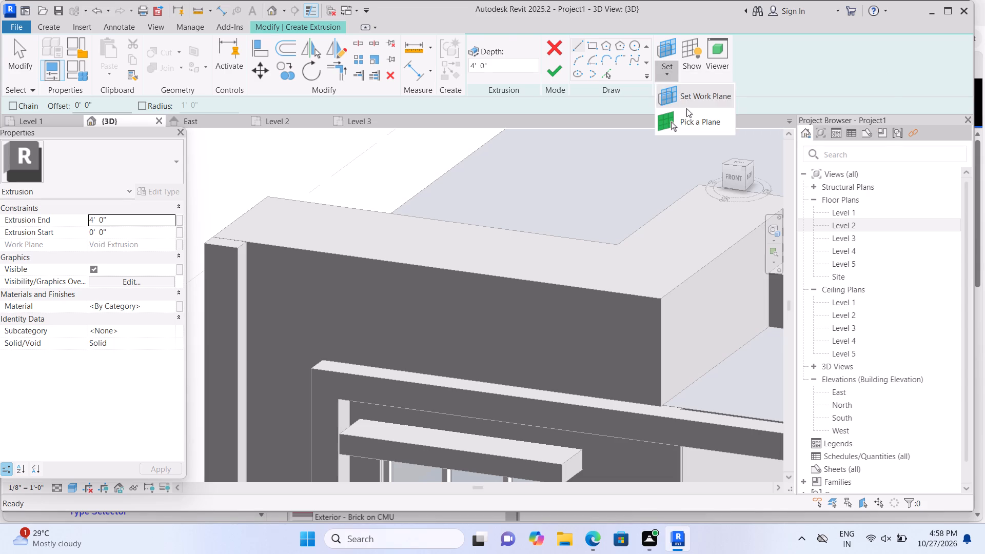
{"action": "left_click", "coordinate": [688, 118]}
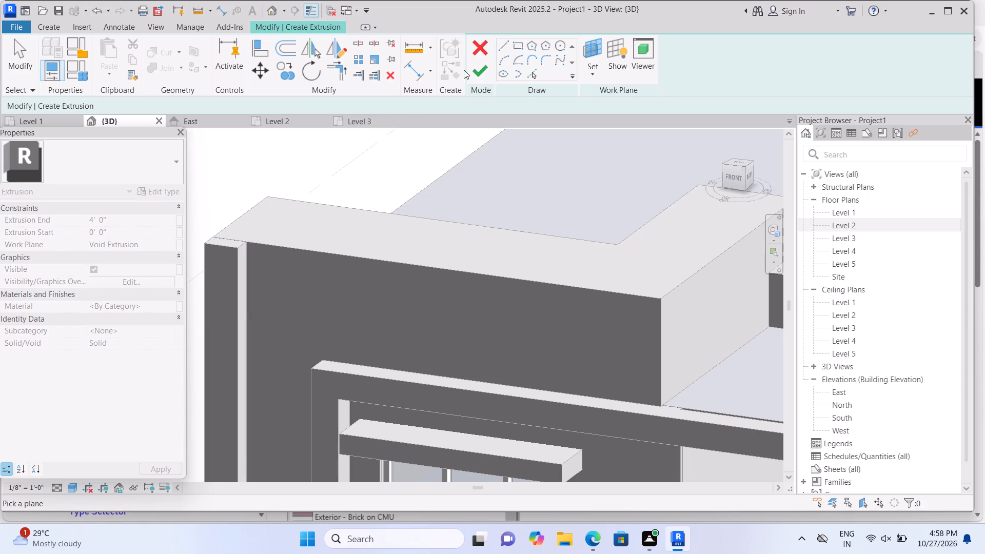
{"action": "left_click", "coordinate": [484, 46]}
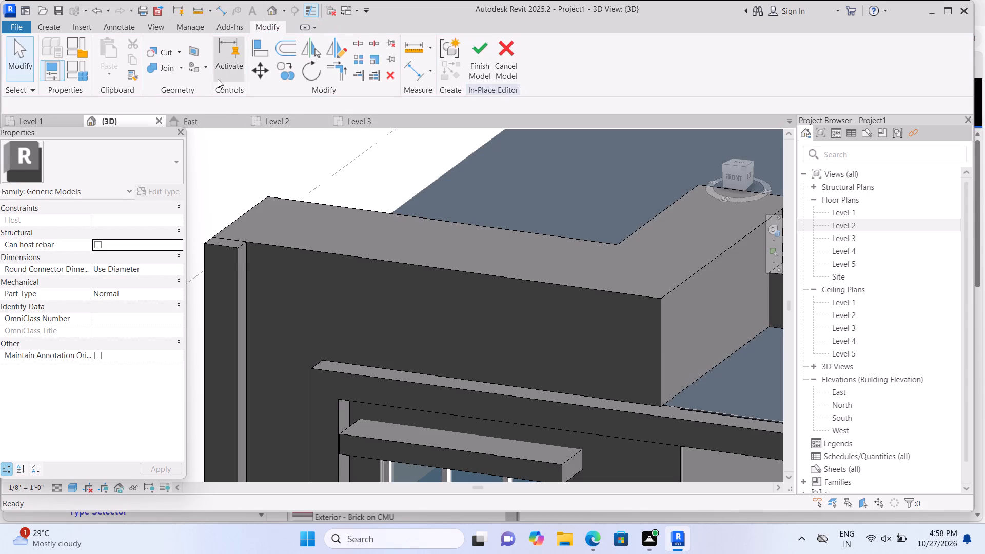
Join the narrow vertical pier at the facade's outer corner with the adjoining parapet block.
{"action": "left_click", "coordinate": [181, 71]}
{"action": "left_click", "coordinate": [183, 90]}
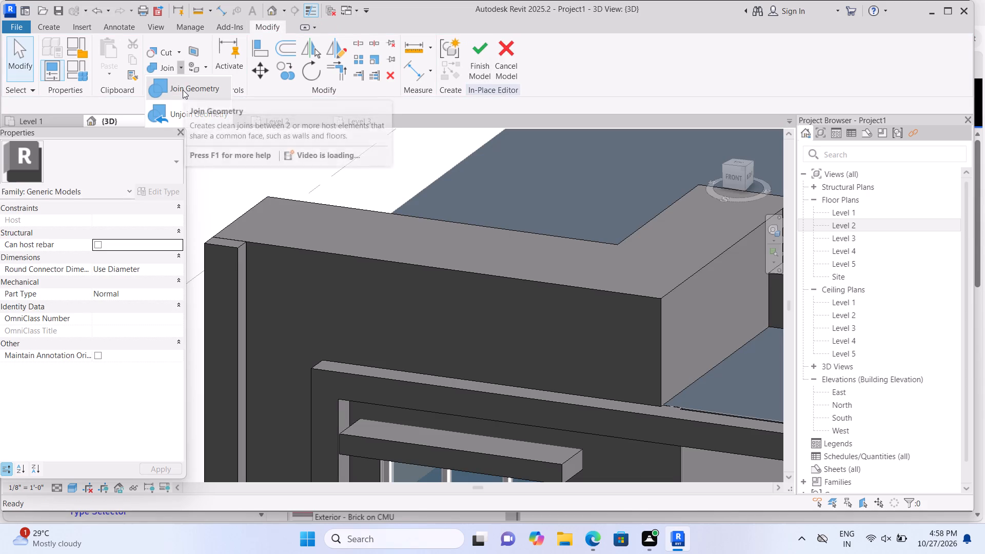
{"action": "left_click", "coordinate": [230, 248]}
{"action": "left_click", "coordinate": [246, 233]}
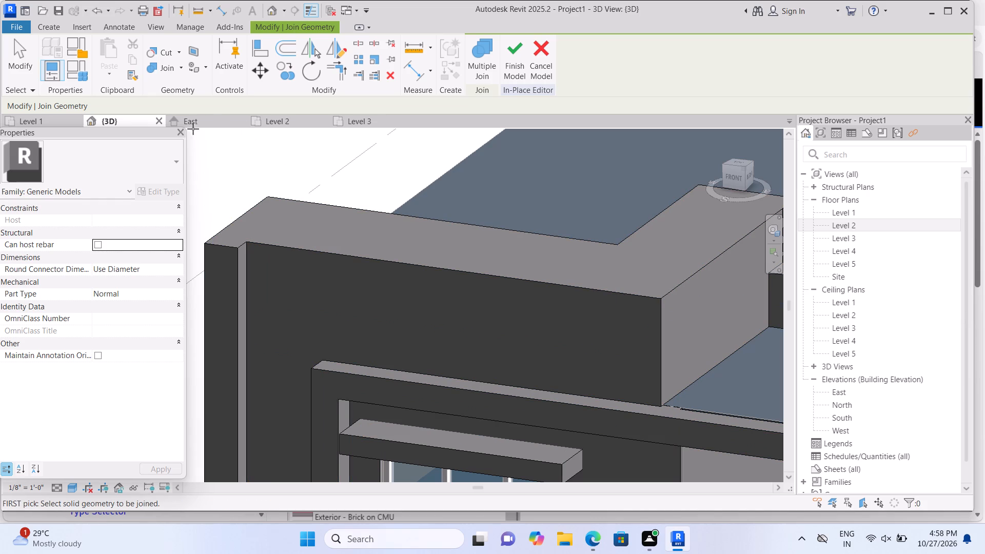
Sketch a rectangle about 1'-3" by 3" on the parapet's top face at the outer front corner and extrude it 4'.
{"action": "left_click", "coordinate": [53, 30]}
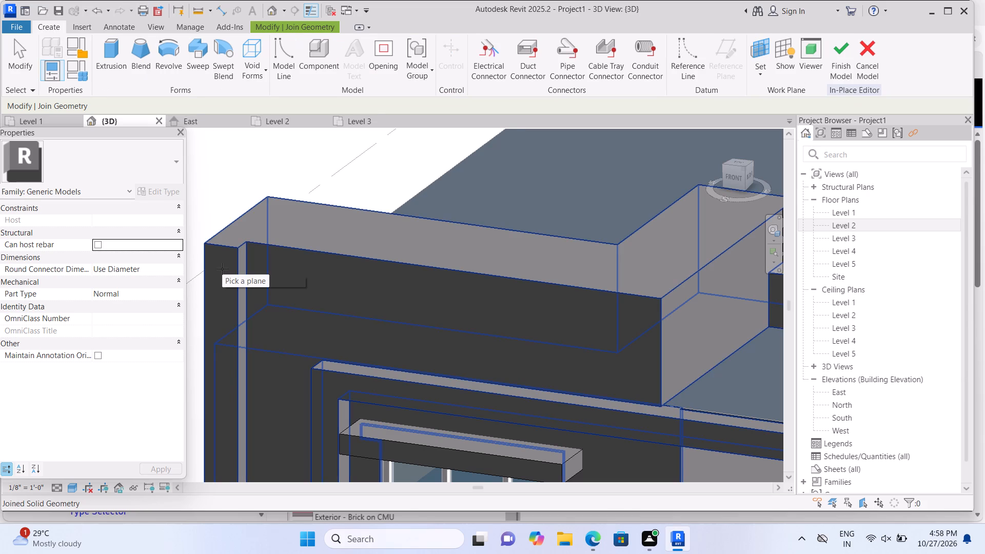
{"action": "scroll", "coordinate": [222, 269], "scroll_direction": "up", "scroll_amount": 1}
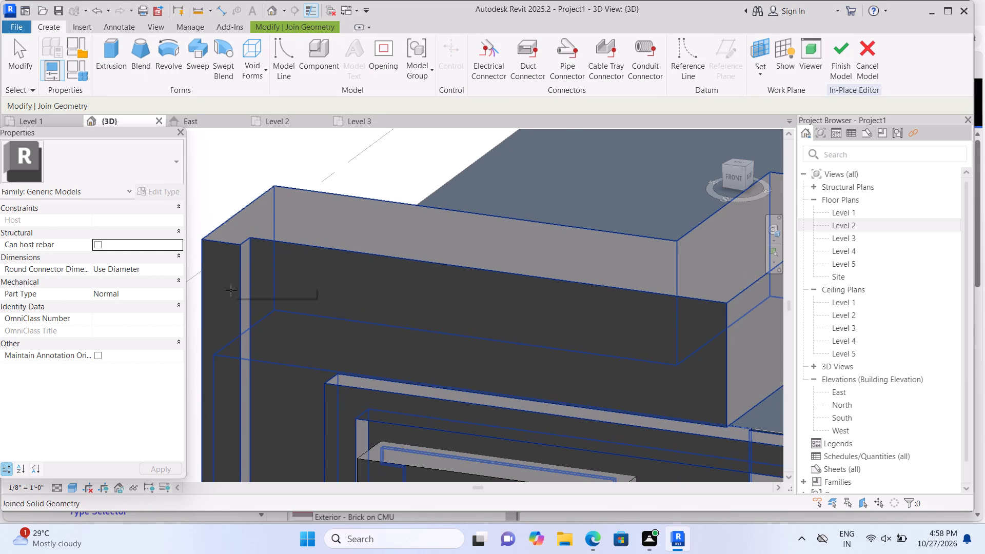
{"action": "middle_click_drag", "start_coordinate": [255, 290], "coordinate": [384, 283]}
{"action": "scroll", "coordinate": [379, 280], "scroll_direction": "up", "scroll_amount": 1}
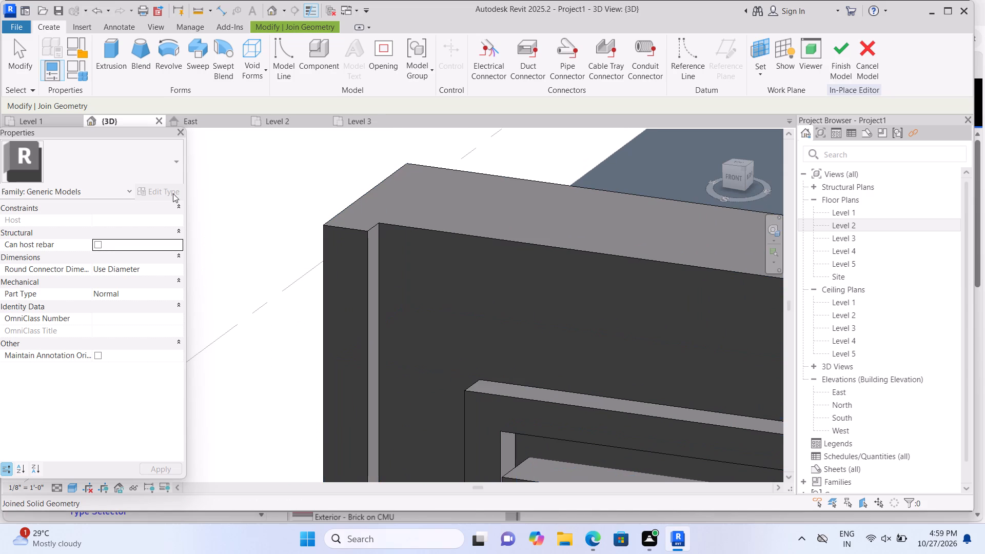
{"action": "left_click", "coordinate": [101, 52]}
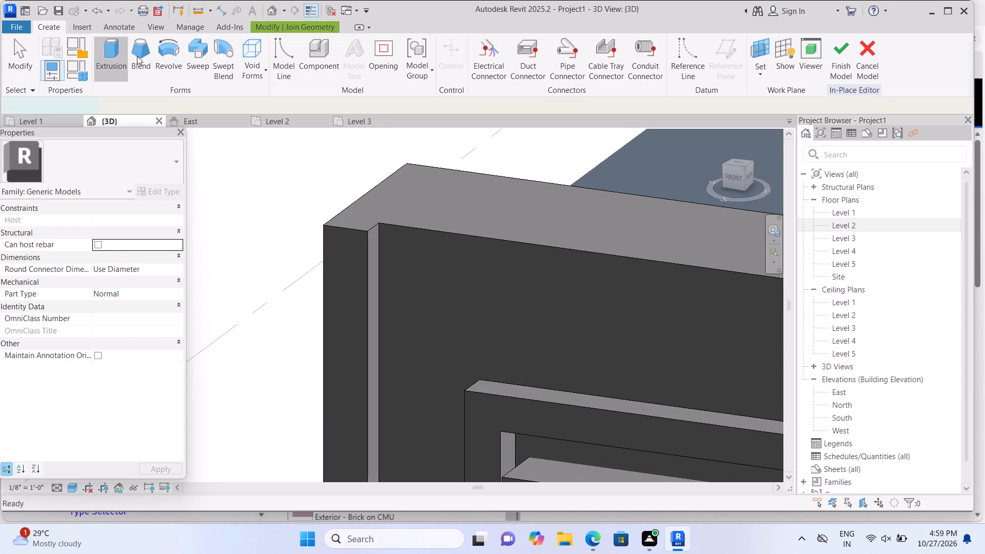
{"action": "left_click", "coordinate": [664, 77]}
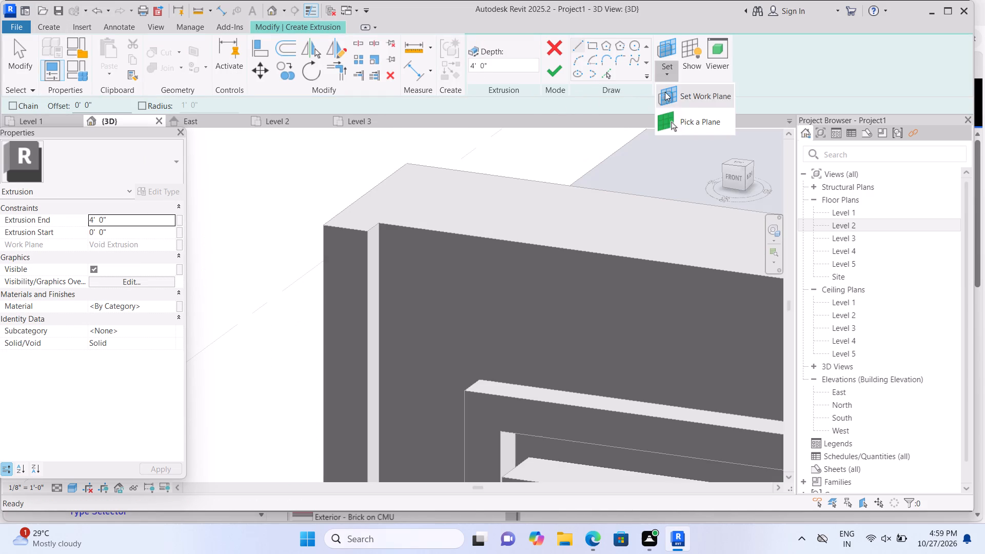
{"action": "left_click", "coordinate": [673, 121]}
{"action": "left_click", "coordinate": [428, 195]}
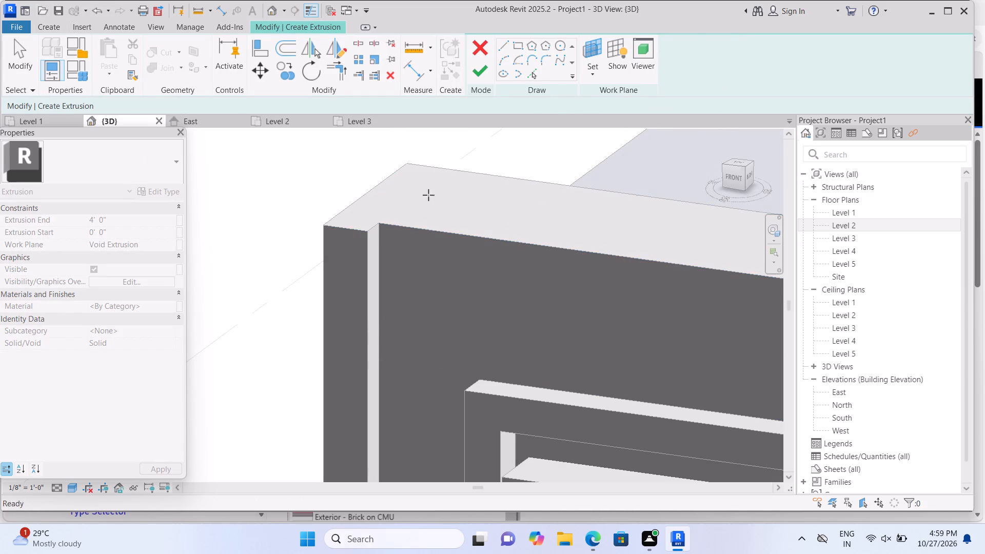
{"action": "left_click", "coordinate": [597, 46]}
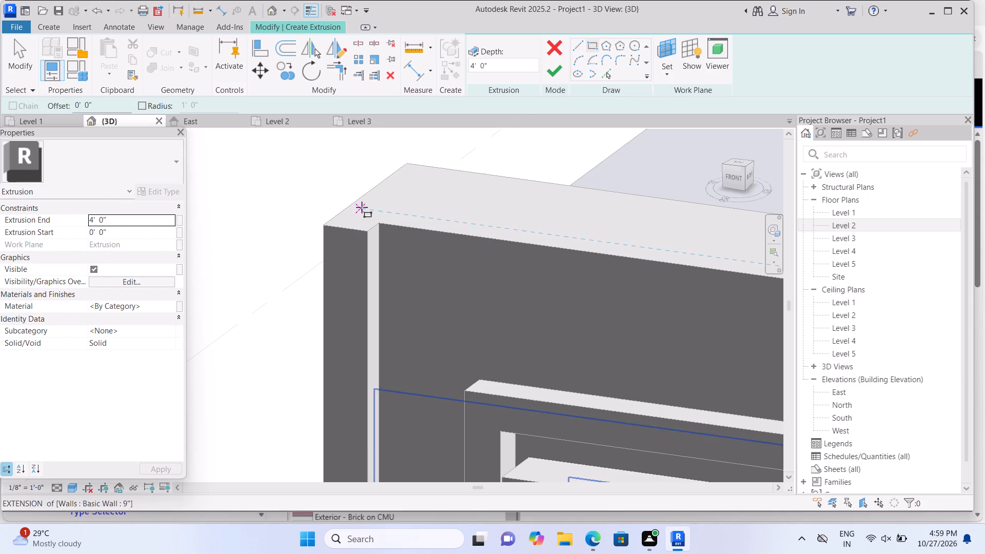
{"action": "left_click", "coordinate": [324, 224]}
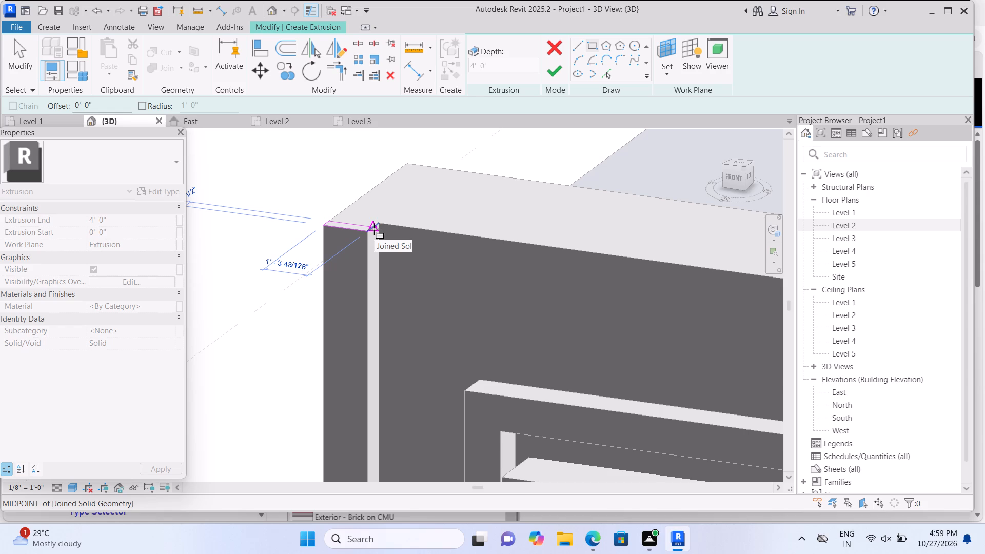
{"action": "scroll", "coordinate": [374, 229], "scroll_direction": "up", "scroll_amount": 3}
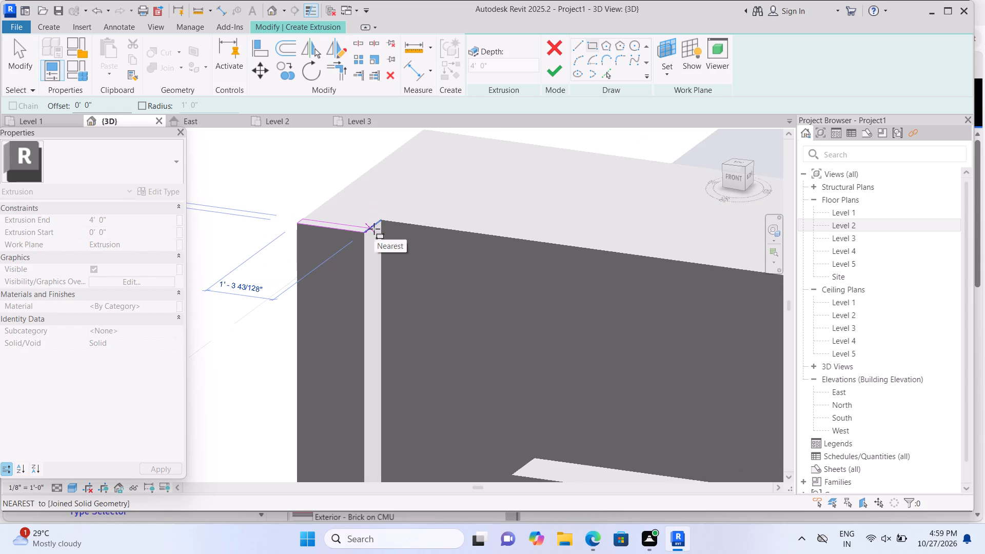
{"action": "left_click", "coordinate": [374, 229]}
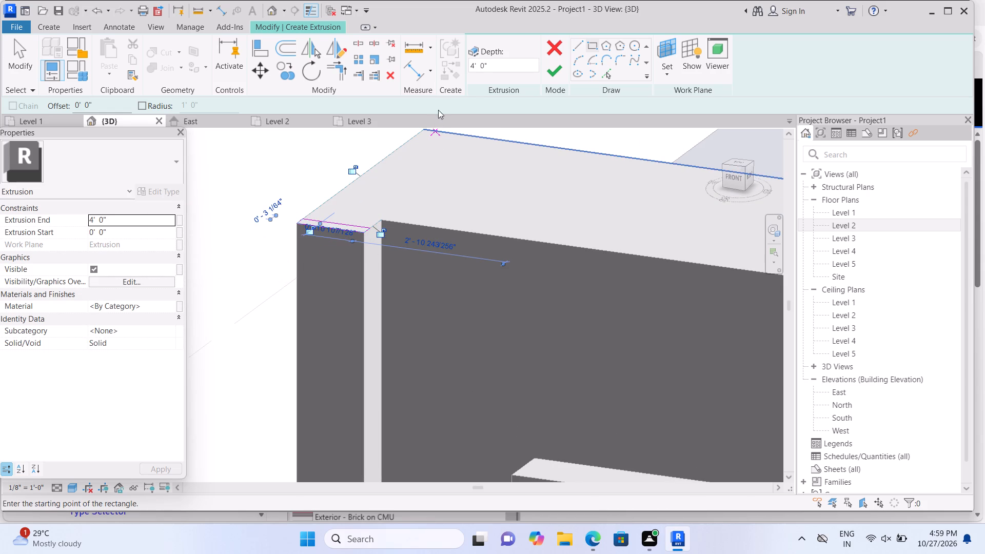
{"action": "left_click", "coordinate": [550, 77]}
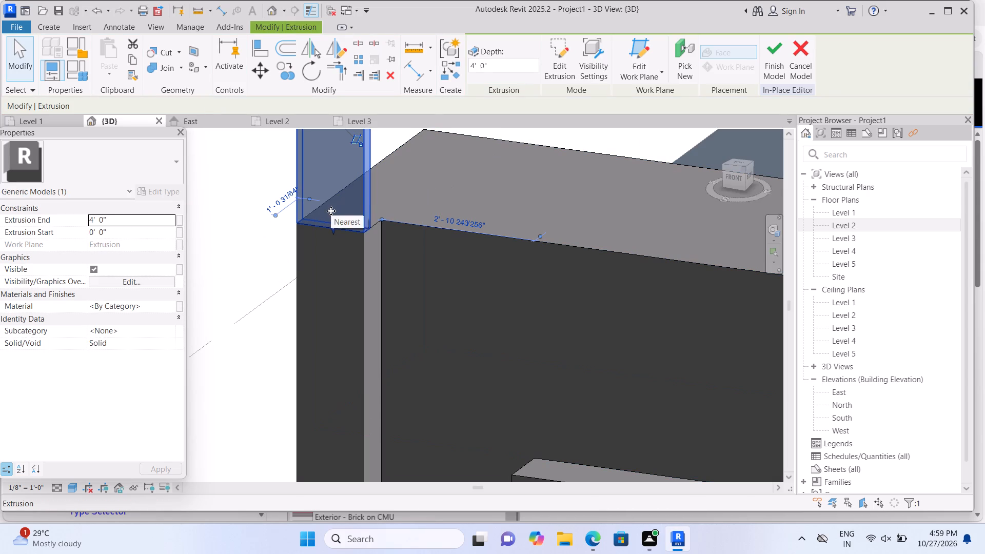
Set the extrusion end of the new strip on the parapet's outer front corner to 2".
{"action": "left_click", "coordinate": [166, 216]}
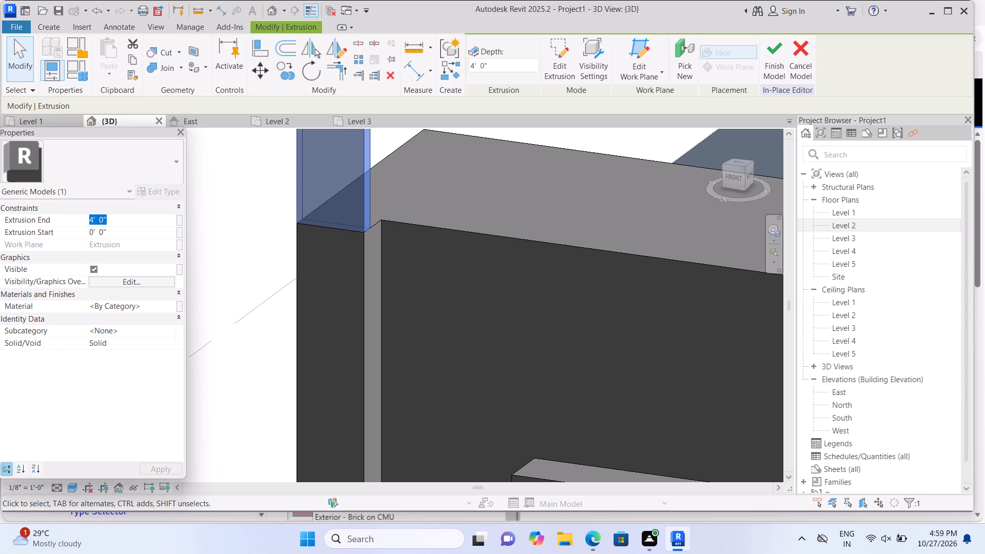
{"action": "key", "text": "BackSpace"}
{"action": "type", "text": "2\""}
{"action": "key", "text": "Return"}
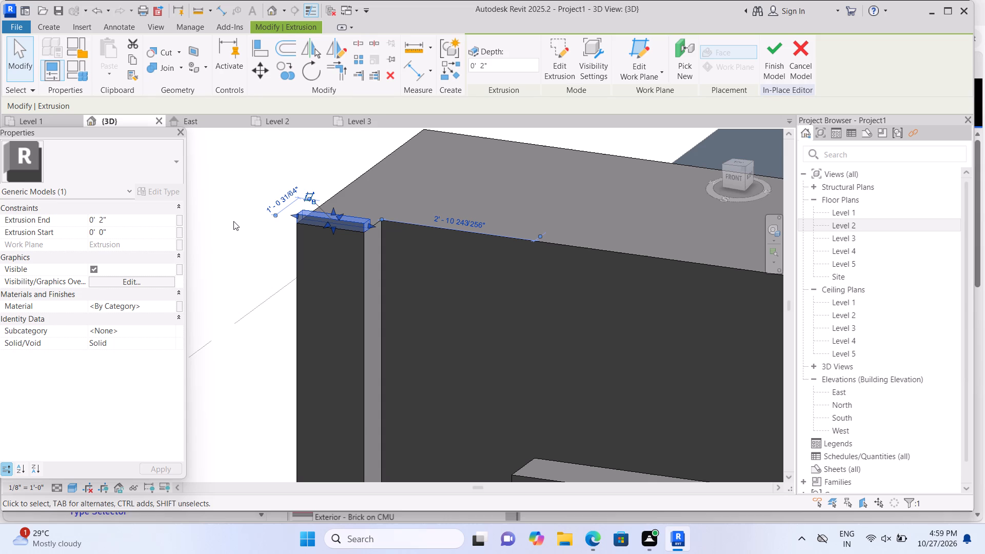
{"action": "left_click", "coordinate": [290, 227]}
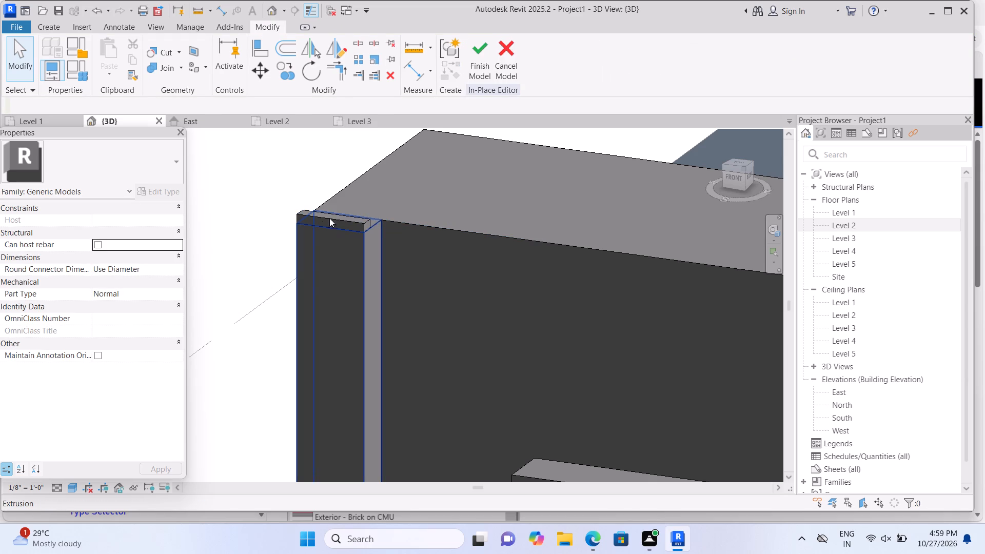
Stretch the thin cap strip's front face slightly outward so it overhangs the front of the corner pier.
{"action": "left_click", "coordinate": [339, 209]}
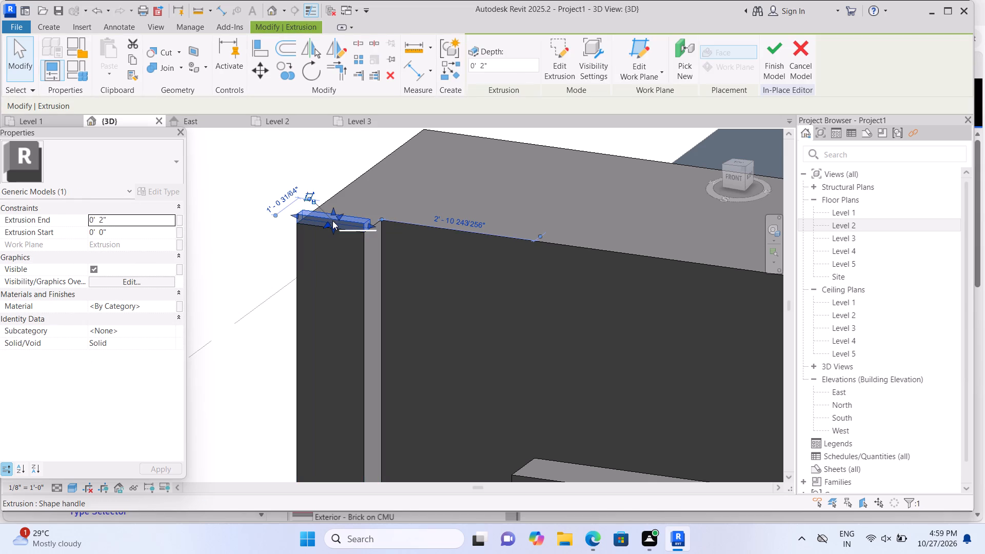
{"action": "scroll", "coordinate": [332, 242], "scroll_direction": "up", "scroll_amount": 3}
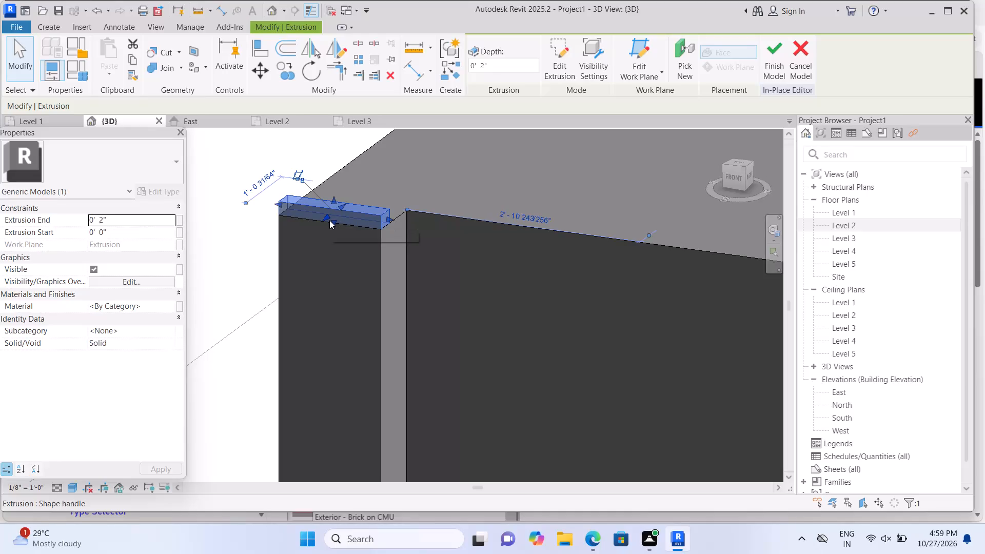
{"action": "left_click", "coordinate": [327, 214]}
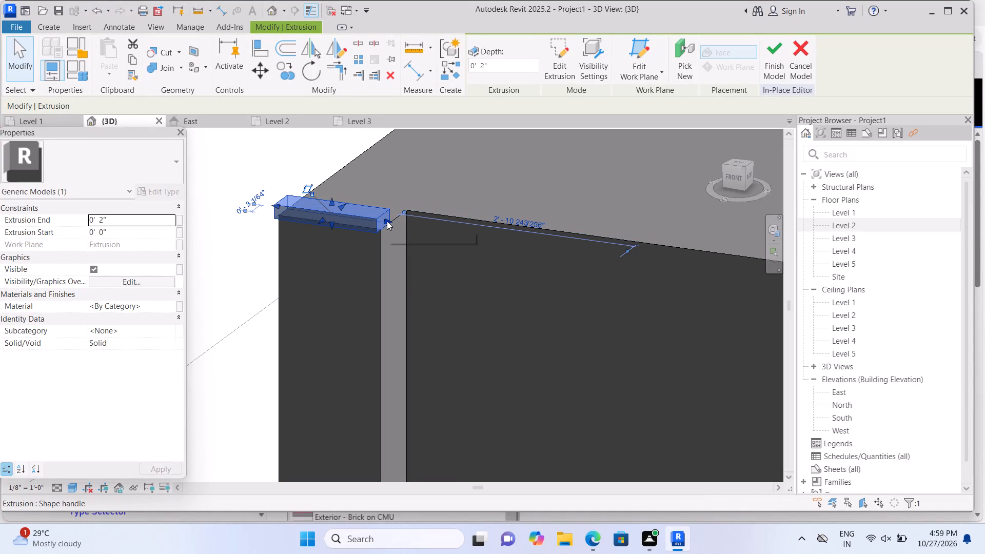
{"action": "left_click", "coordinate": [244, 267]}
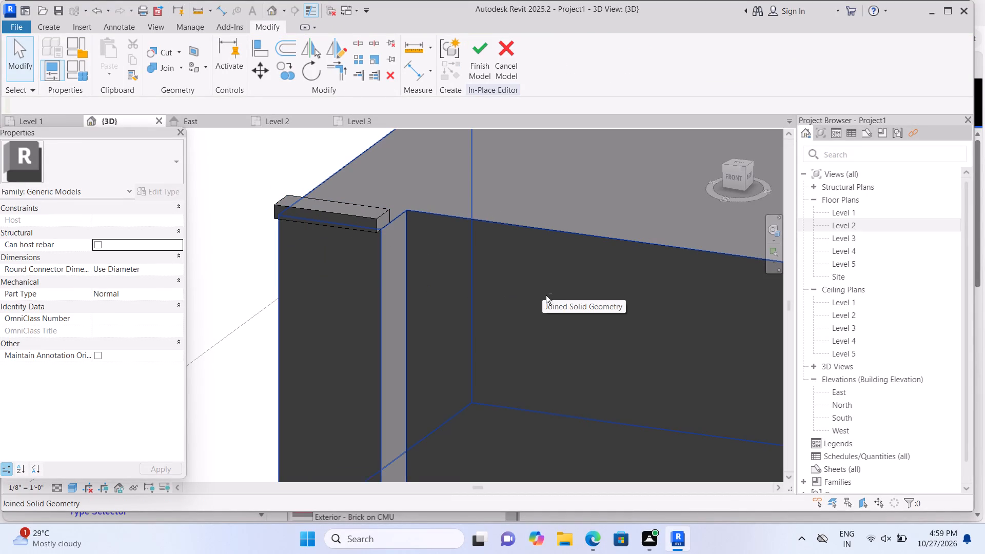
Examine the overhanging cap strip and the pier's top from the front and from the side facing the recess.
{"action": "scroll", "coordinate": [539, 303], "scroll_direction": "down", "scroll_amount": 2}
{"action": "middle_click_drag", "start_coordinate": [544, 303], "coordinate": [526, 307], "text": "shift"}
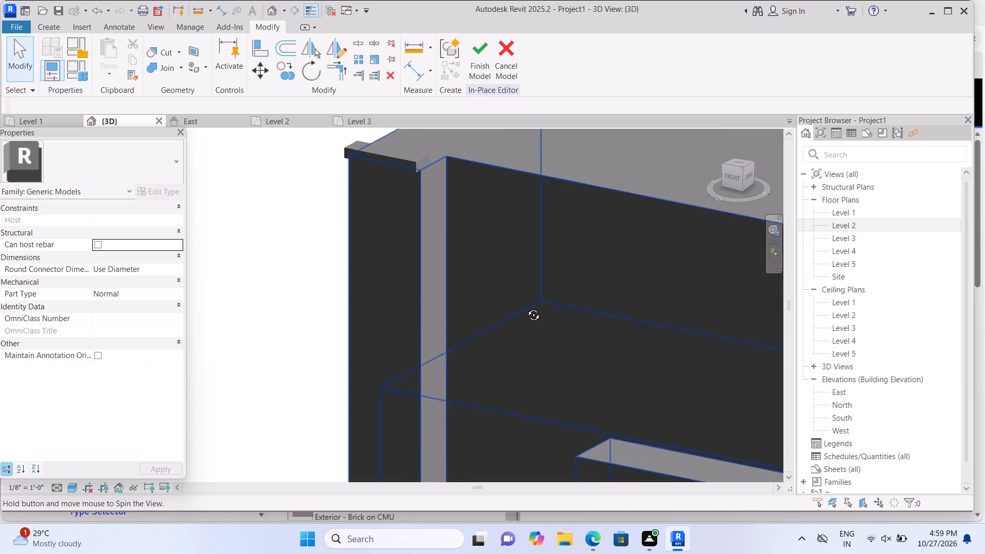
{"action": "middle_click_drag", "start_coordinate": [526, 307], "coordinate": [524, 307], "text": "shift"}
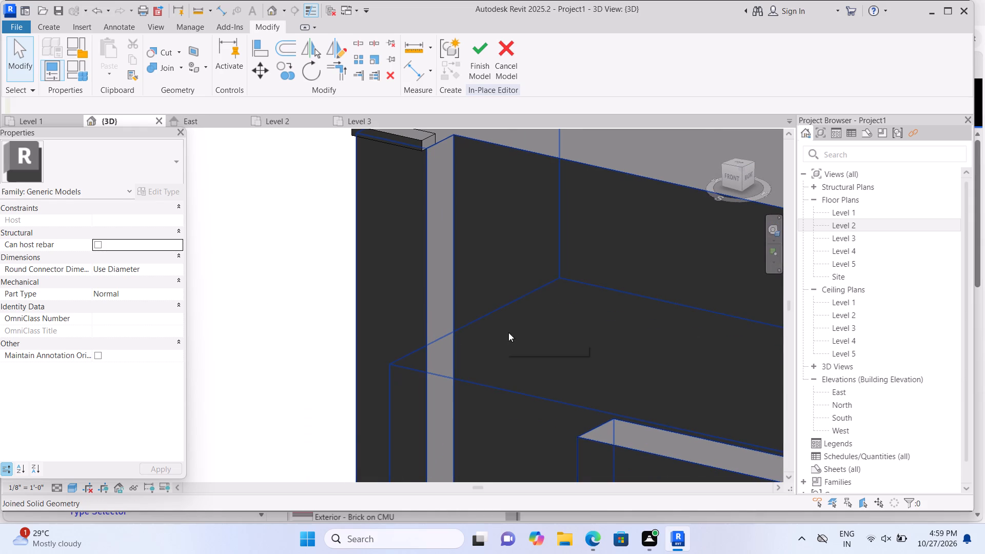
{"action": "scroll", "coordinate": [510, 329], "scroll_direction": "down", "scroll_amount": 6}
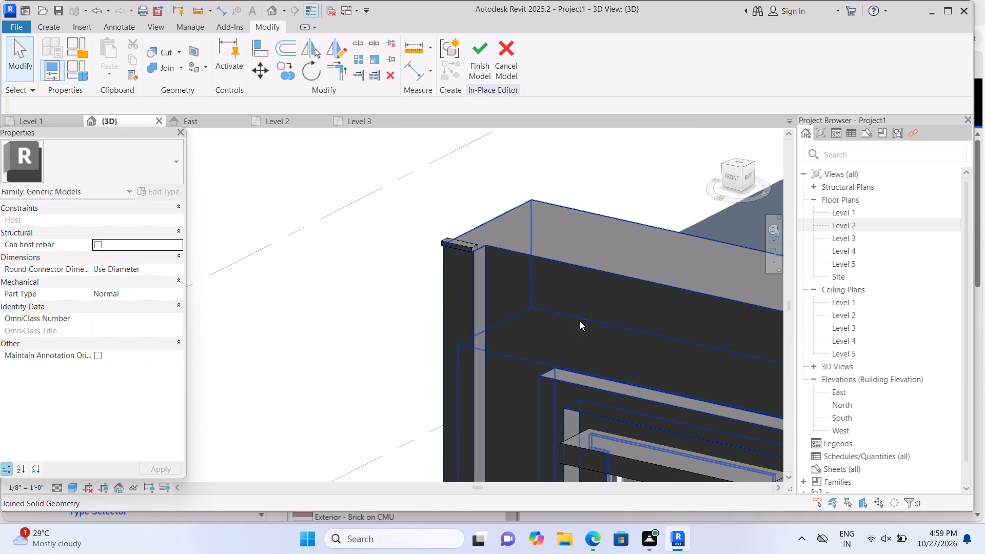
{"action": "scroll", "coordinate": [568, 322], "scroll_direction": "down", "scroll_amount": 5}
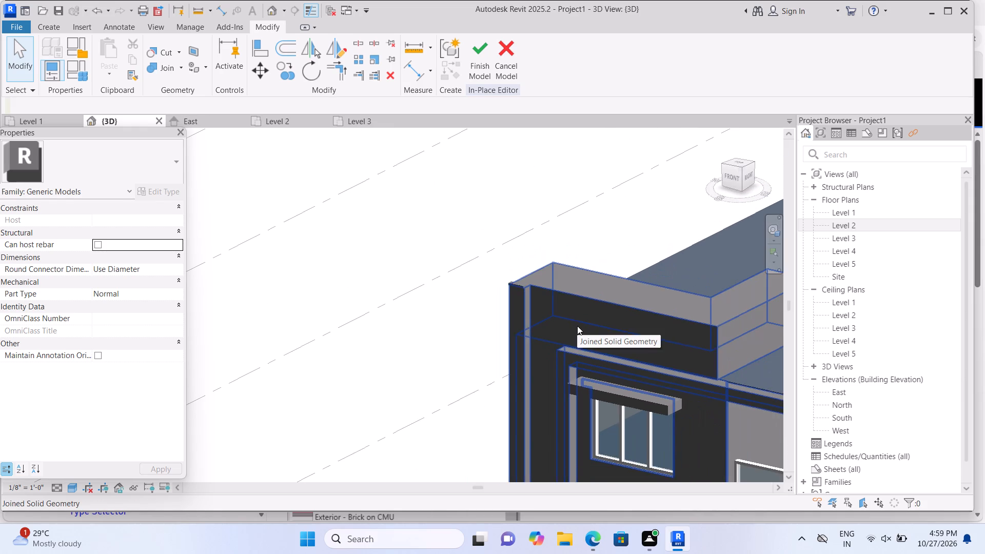
{"action": "scroll", "coordinate": [583, 332], "scroll_direction": "up", "scroll_amount": 2}
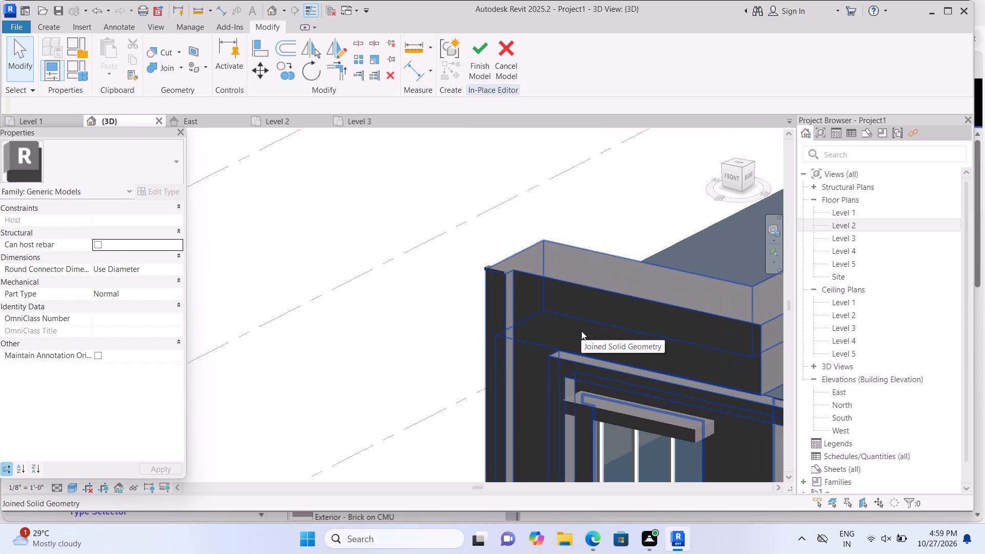
{"action": "scroll", "coordinate": [584, 329], "scroll_direction": "down", "scroll_amount": 3}
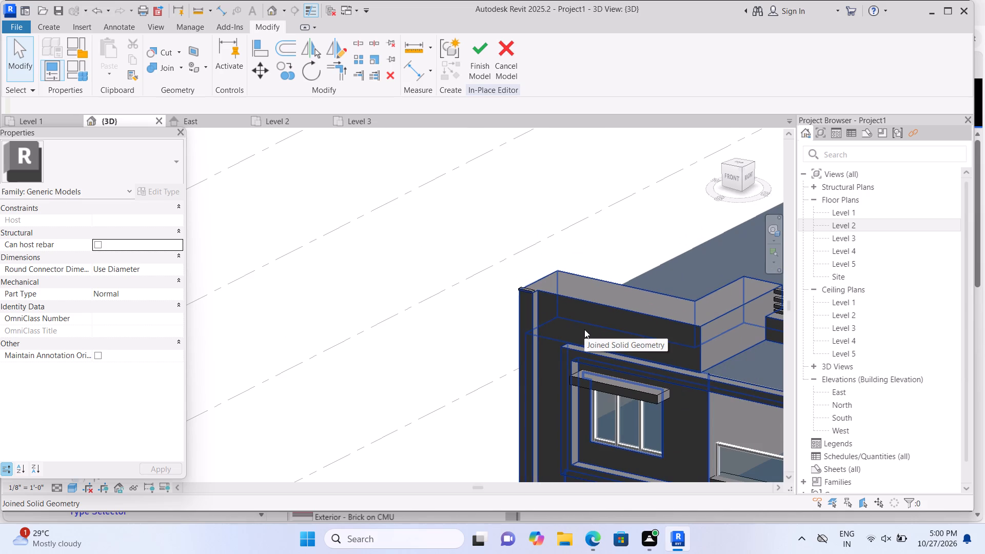
{"action": "scroll", "coordinate": [582, 319], "scroll_direction": "up", "scroll_amount": 4}
{"action": "middle_click", "coordinate": [581, 318]}
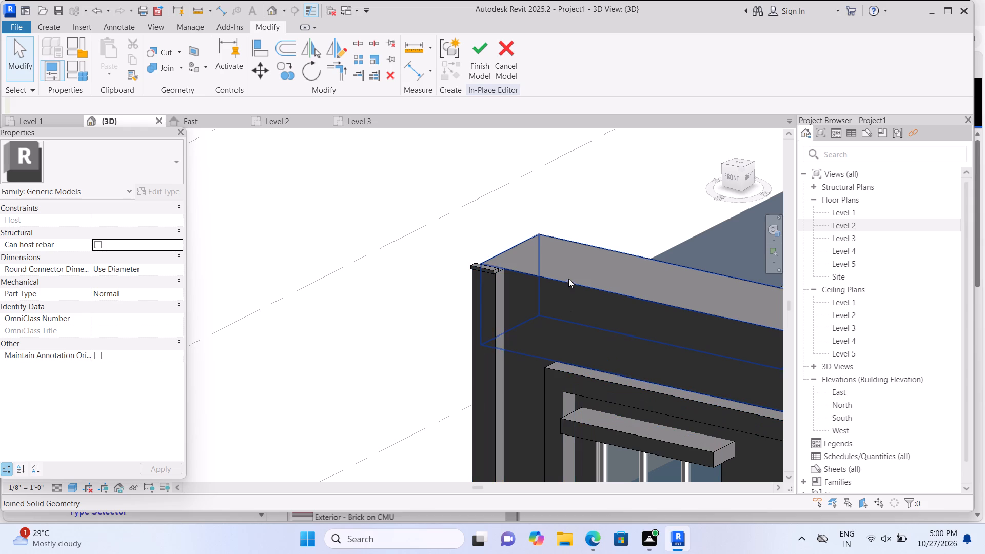
{"action": "middle_click_drag", "start_coordinate": [601, 242], "coordinate": [543, 245], "text": "shift"}
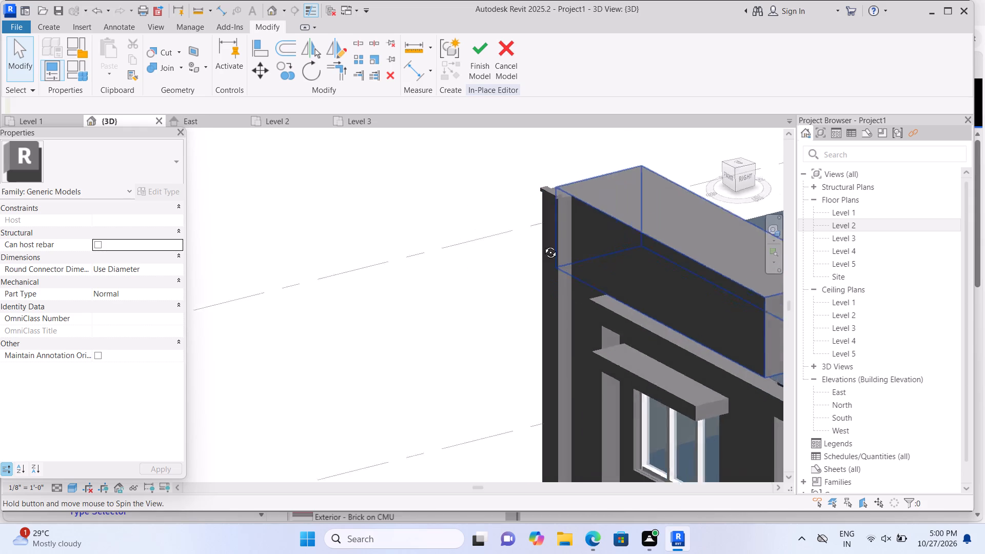
{"action": "middle_click_drag", "start_coordinate": [543, 245], "coordinate": [538, 242], "text": "shift"}
{"action": "scroll", "coordinate": [640, 224], "scroll_direction": "up", "scroll_amount": 3}
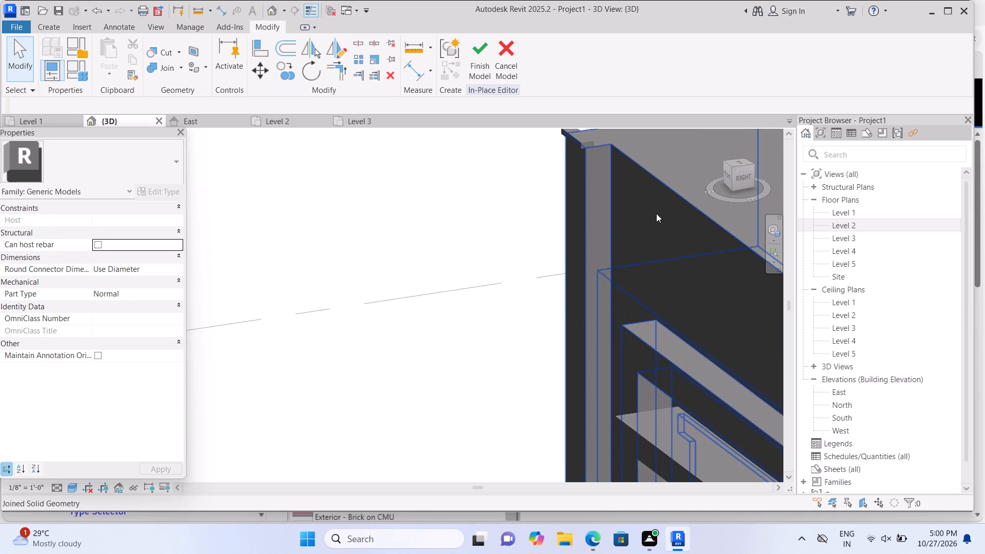
{"action": "scroll", "coordinate": [656, 213], "scroll_direction": "up", "scroll_amount": 2}
{"action": "middle_click", "coordinate": [620, 227]}
{"action": "scroll", "coordinate": [640, 208], "scroll_direction": "up", "scroll_amount": 1}
{"action": "middle_click_drag", "start_coordinate": [646, 202], "coordinate": [607, 230]}
{"action": "scroll", "coordinate": [613, 212], "scroll_direction": "up", "scroll_amount": 1}
{"action": "middle_click_drag", "start_coordinate": [607, 230], "coordinate": [609, 220]}
{"action": "middle_click_drag", "start_coordinate": [616, 203], "coordinate": [609, 212]}
{"action": "scroll", "coordinate": [615, 197], "scroll_direction": "down", "scroll_amount": 4}
{"action": "scroll", "coordinate": [619, 189], "scroll_direction": "up", "scroll_amount": 2}
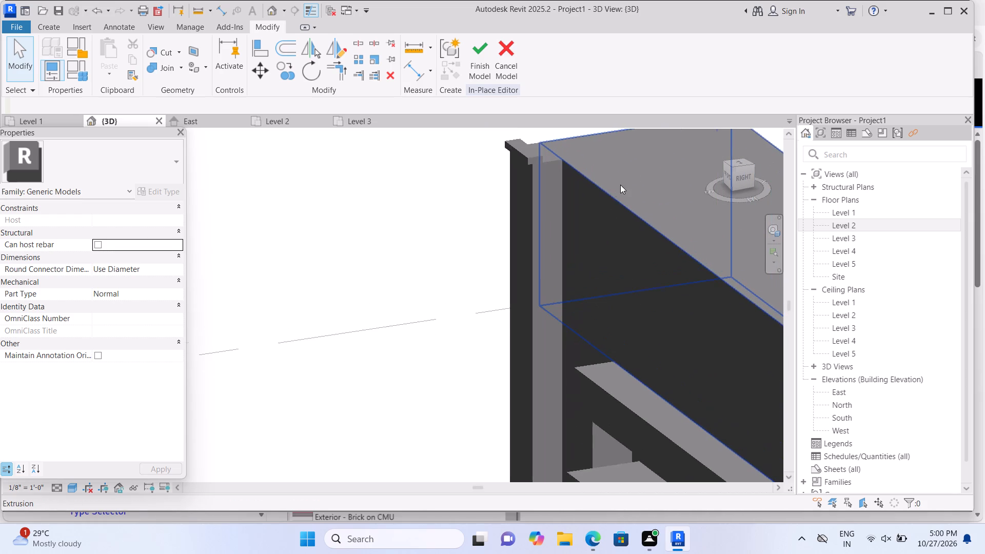
{"action": "middle_click_drag", "start_coordinate": [625, 174], "coordinate": [603, 207]}
{"action": "scroll", "coordinate": [612, 180], "scroll_direction": "up", "scroll_amount": 3}
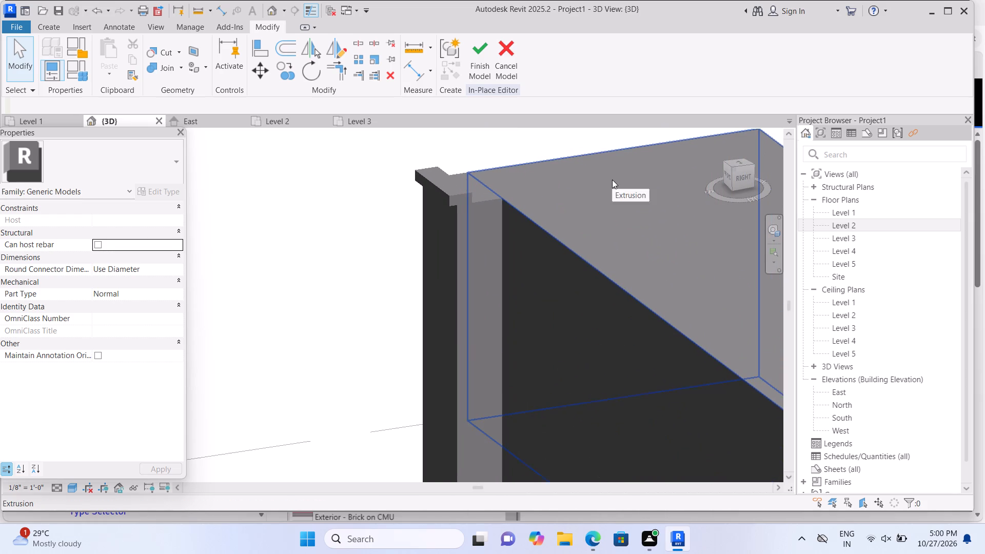
{"action": "scroll", "coordinate": [612, 180], "scroll_direction": "up", "scroll_amount": 1}
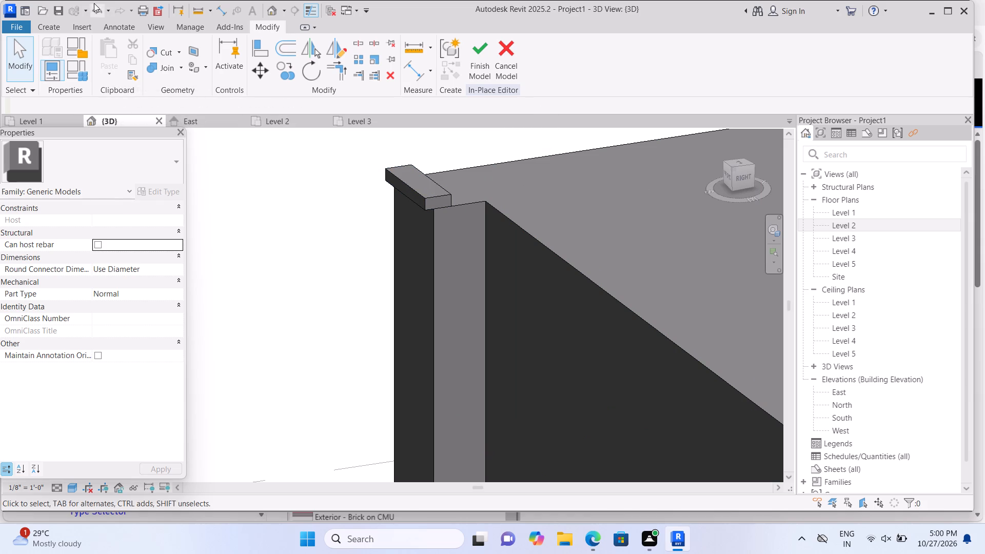
Sketch a narrow rectangle about 8" long on the top face, running back from the cap strip along the pier's side, and extrude it 4'.
{"action": "left_click", "coordinate": [58, 25]}
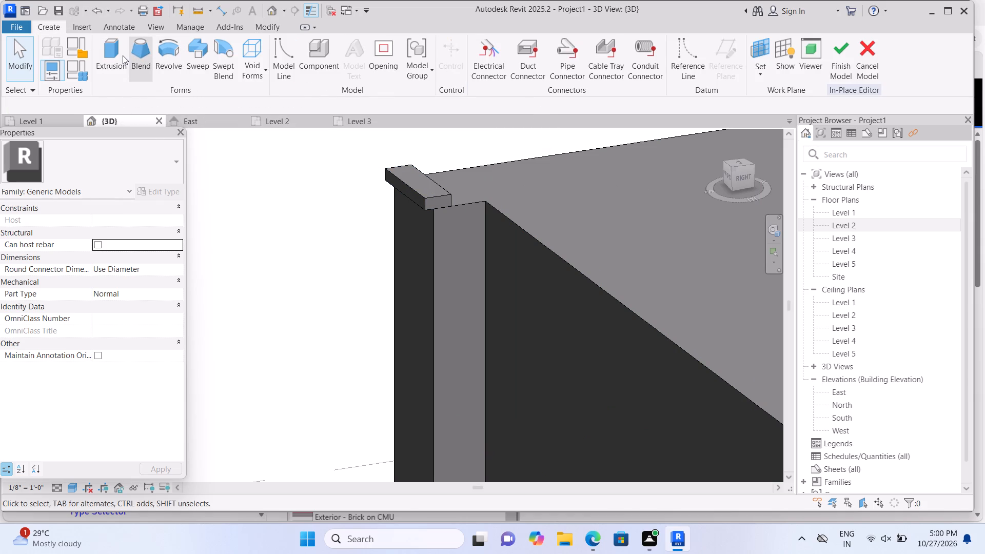
{"action": "left_click", "coordinate": [122, 55]}
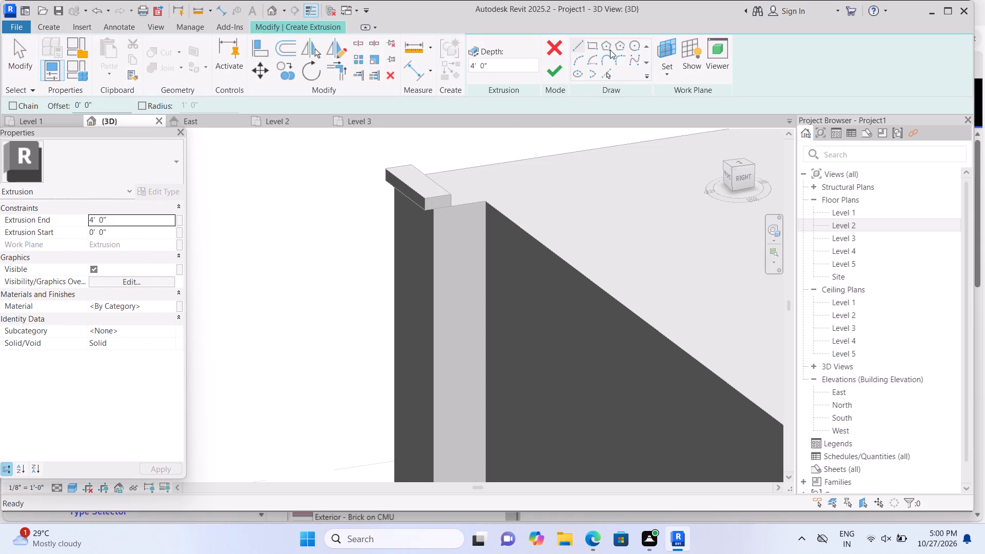
{"action": "left_click", "coordinate": [666, 74]}
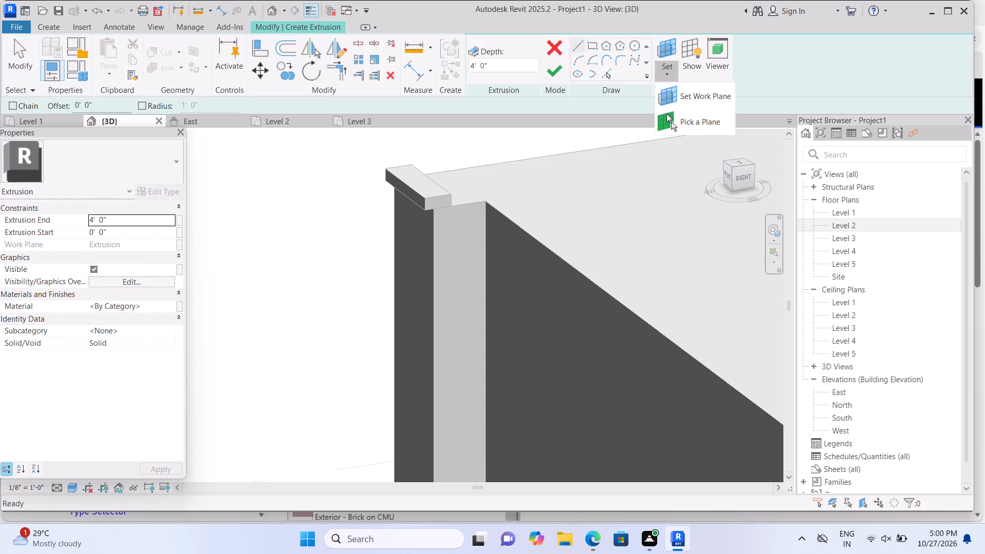
{"action": "left_click", "coordinate": [666, 120]}
{"action": "left_click", "coordinate": [478, 186]}
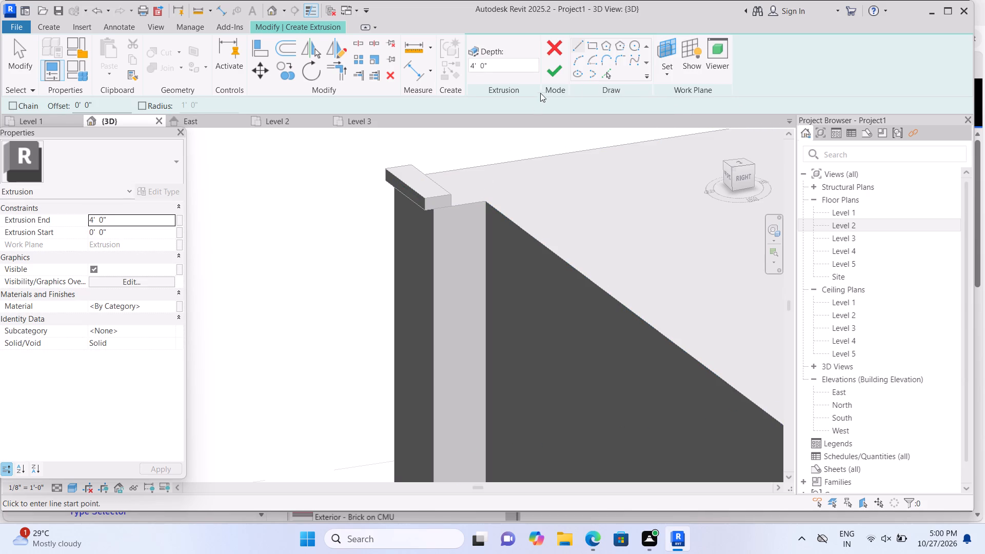
{"action": "left_click", "coordinate": [591, 48]}
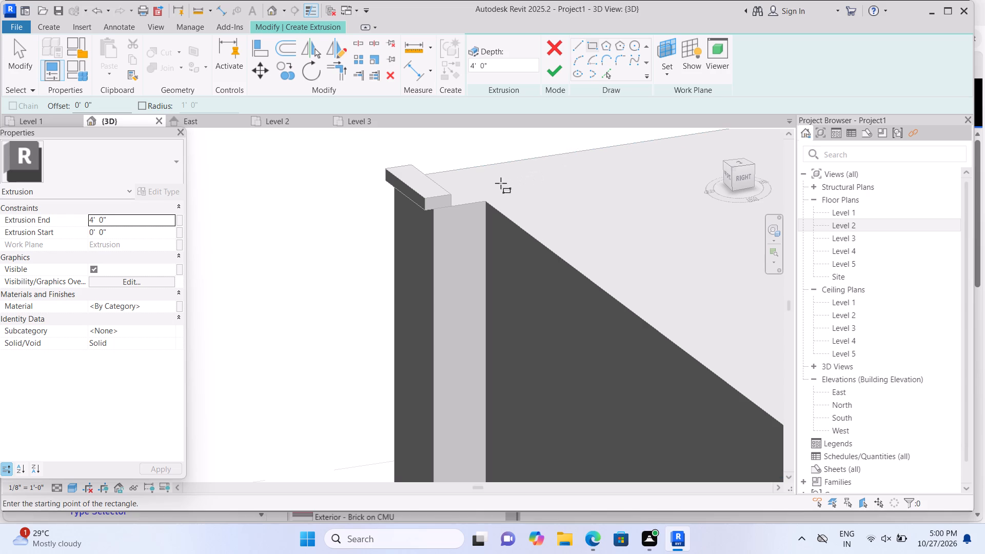
{"action": "scroll", "coordinate": [489, 186], "scroll_direction": "up", "scroll_amount": 1}
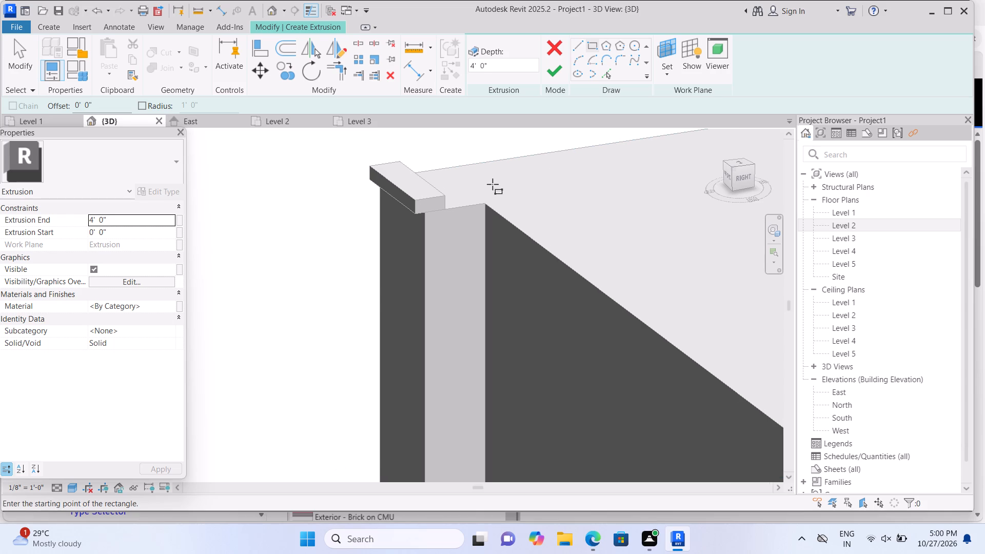
{"action": "left_click", "coordinate": [444, 208]}
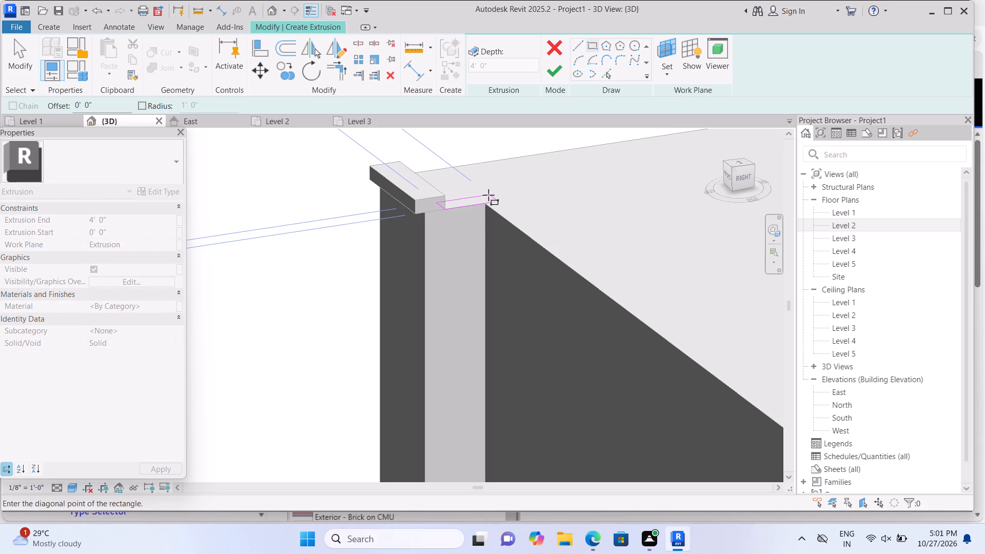
{"action": "left_click", "coordinate": [489, 196]}
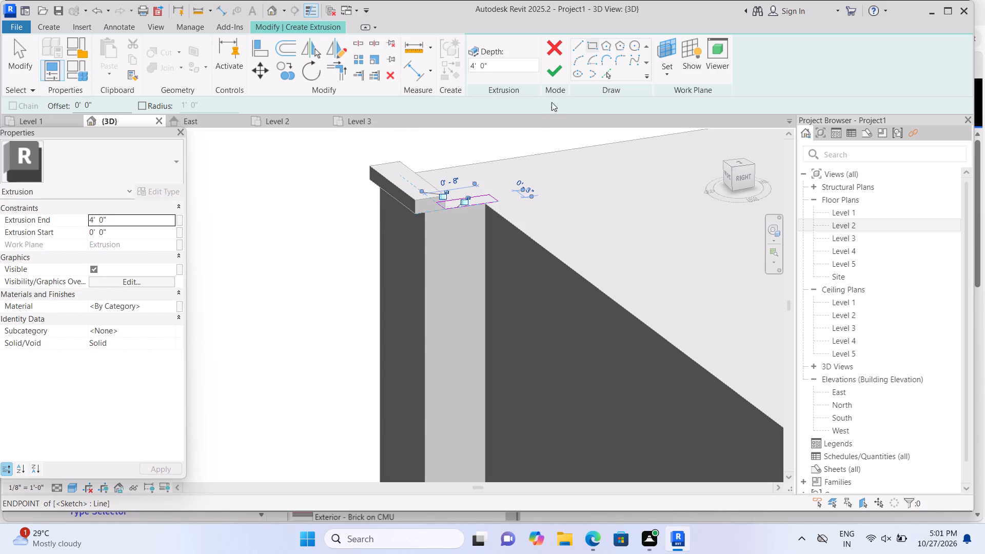
{"action": "left_click", "coordinate": [557, 78]}
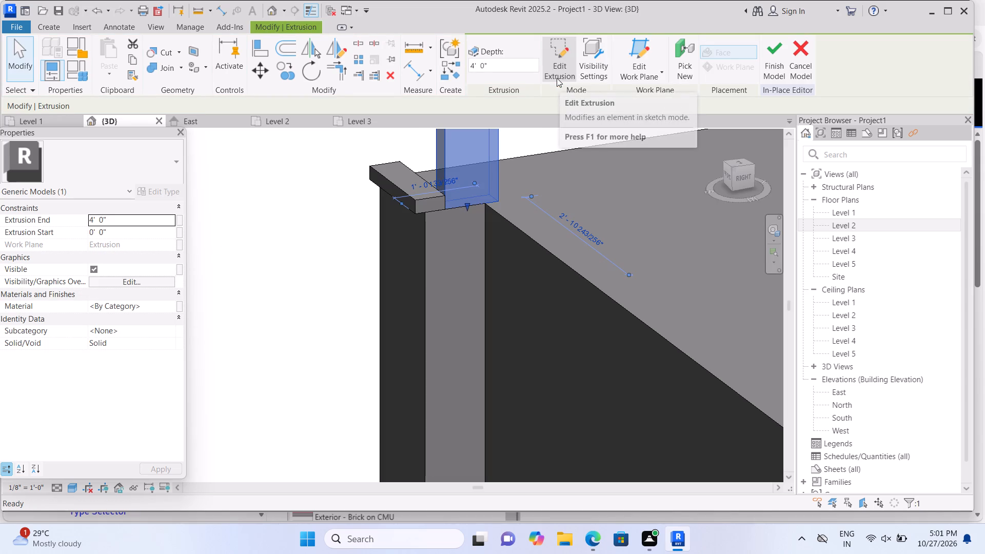
Set the extrusion end of the pier's side strip to 2".
{"action": "left_click", "coordinate": [164, 215]}
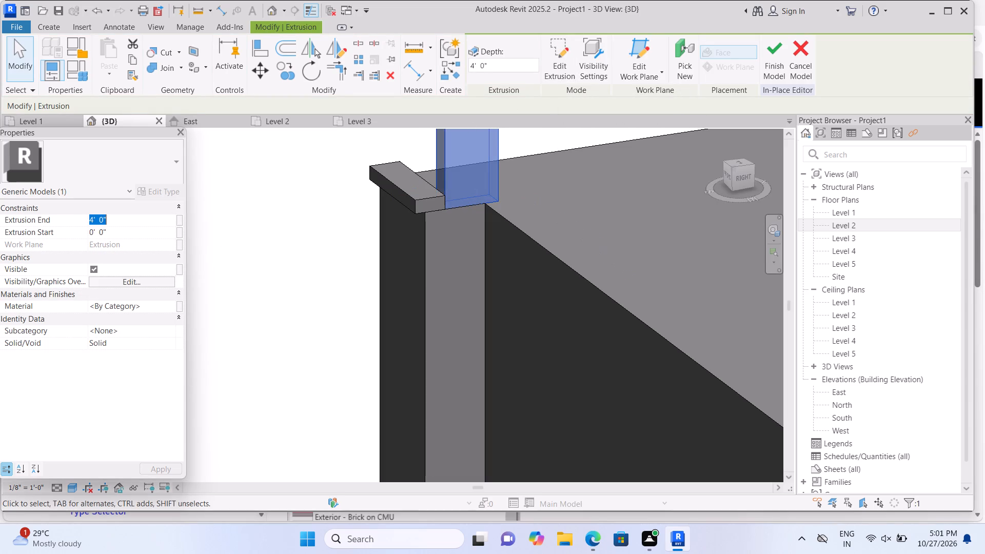
{"action": "key", "text": "BackSpace"}
{"action": "key", "text": "2"}
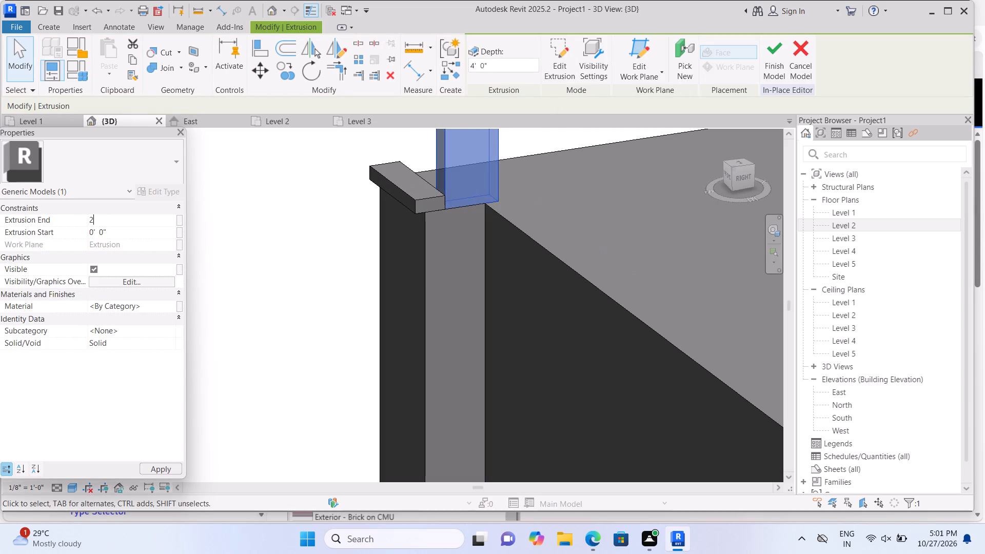
{"action": "key", "text": "shift+quotedbl"}
{"action": "key", "text": "Return"}
{"action": "left_click", "coordinate": [280, 234]}
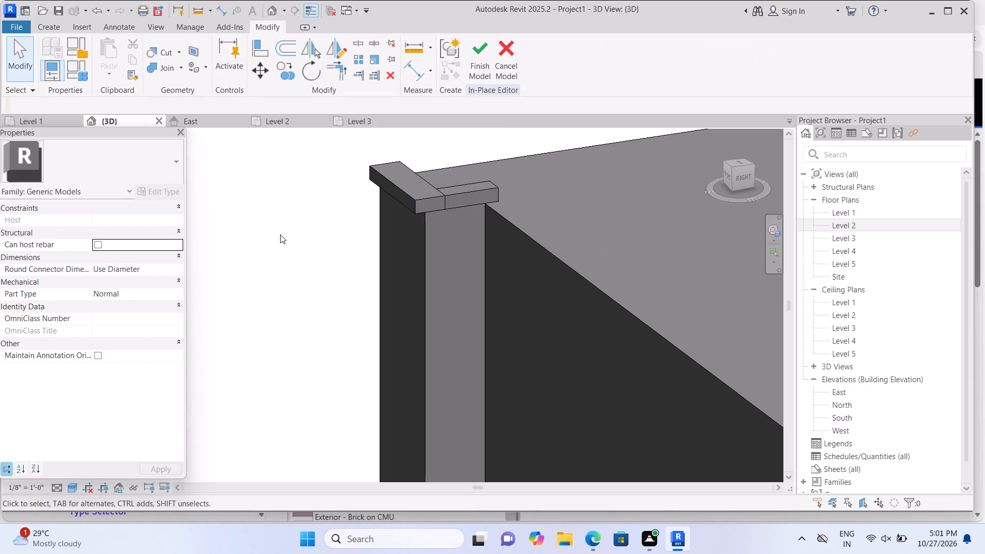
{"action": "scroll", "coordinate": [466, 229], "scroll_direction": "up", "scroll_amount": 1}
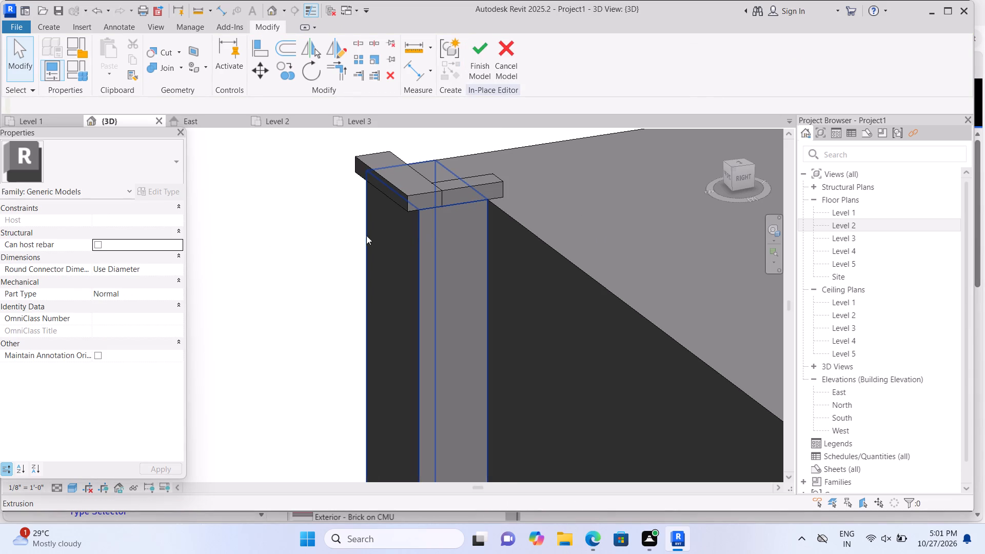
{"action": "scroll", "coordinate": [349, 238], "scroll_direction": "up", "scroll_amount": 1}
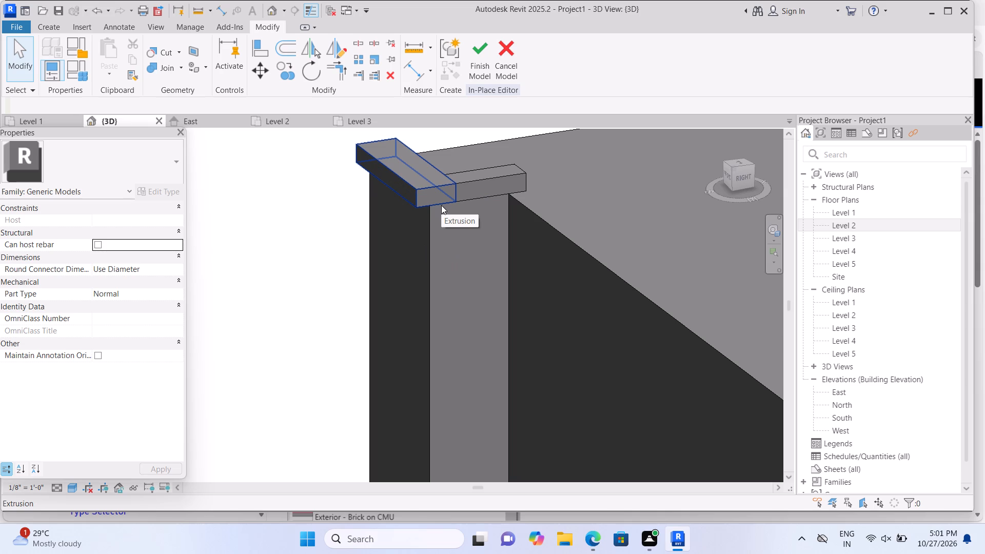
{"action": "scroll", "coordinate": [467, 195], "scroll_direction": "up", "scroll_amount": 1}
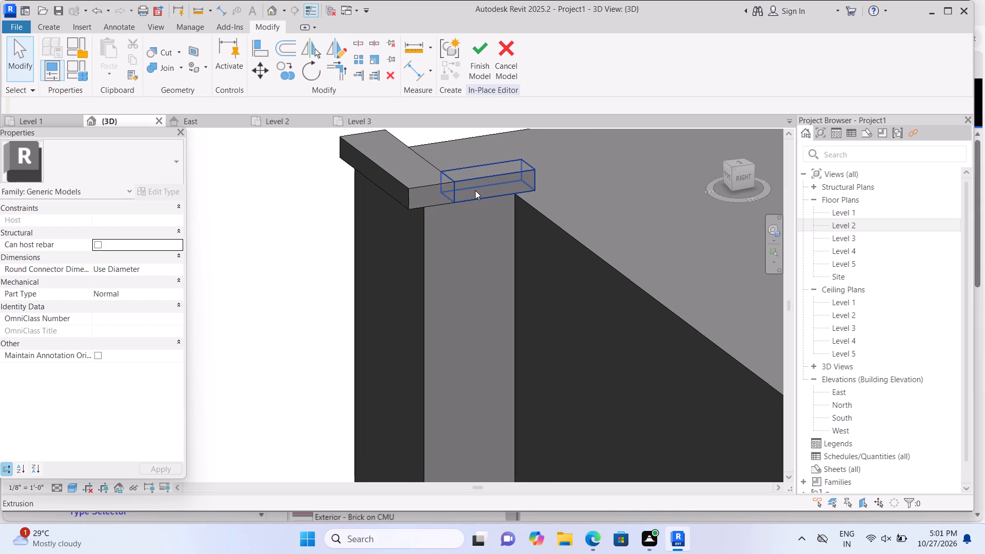
Stretch the pier's side strip slightly outward past the pier's side face, keeping its front end against the front cap strip.
{"action": "left_click", "coordinate": [476, 189]}
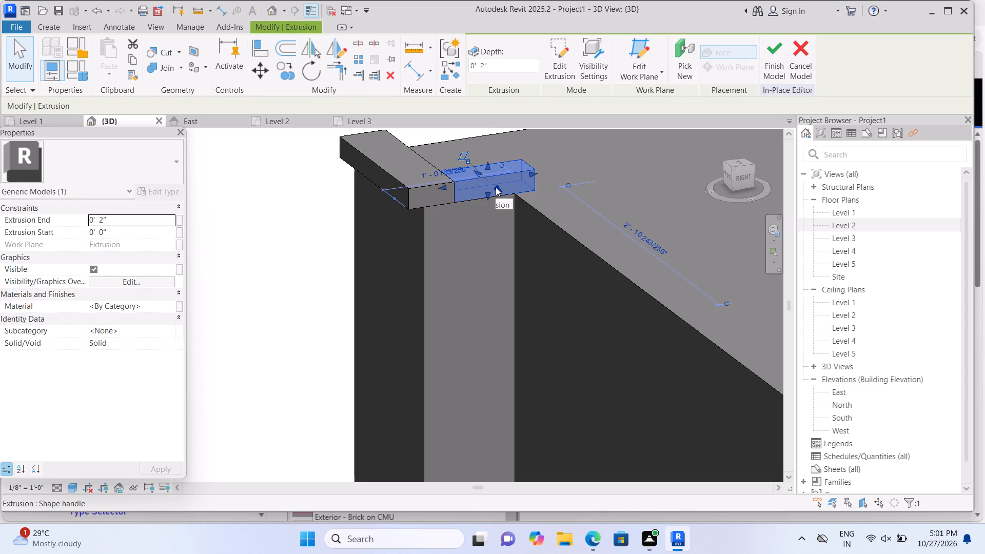
{"action": "left_click", "coordinate": [496, 187]}
{"action": "left_click", "coordinate": [497, 190]}
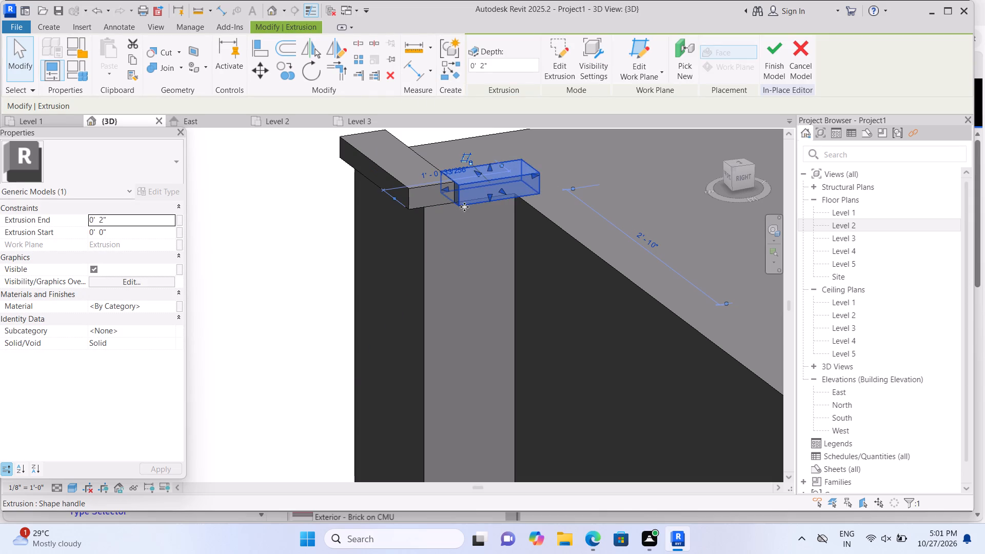
{"action": "left_click_drag", "start_coordinate": [445, 187], "coordinate": [415, 189]}
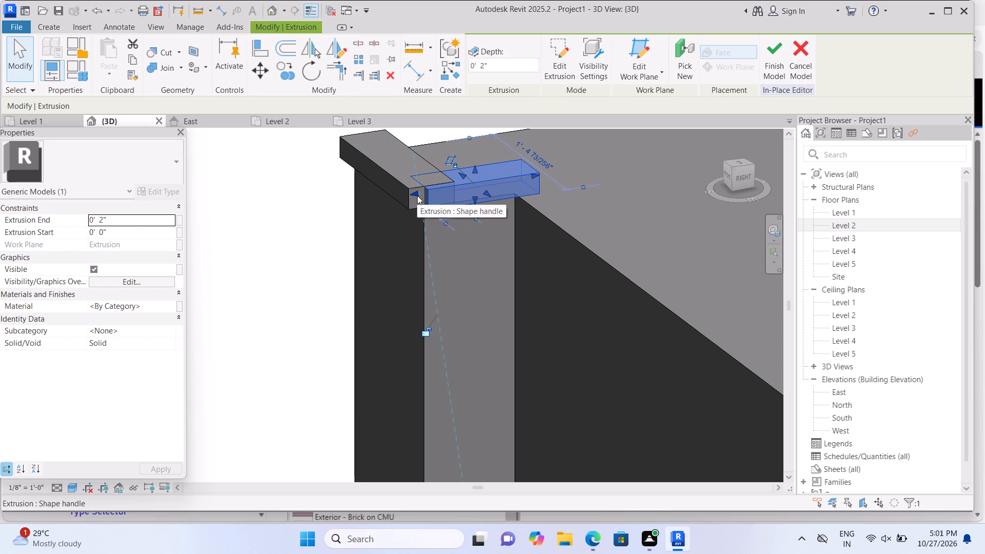
{"action": "left_click_drag", "start_coordinate": [414, 194], "coordinate": [446, 195]}
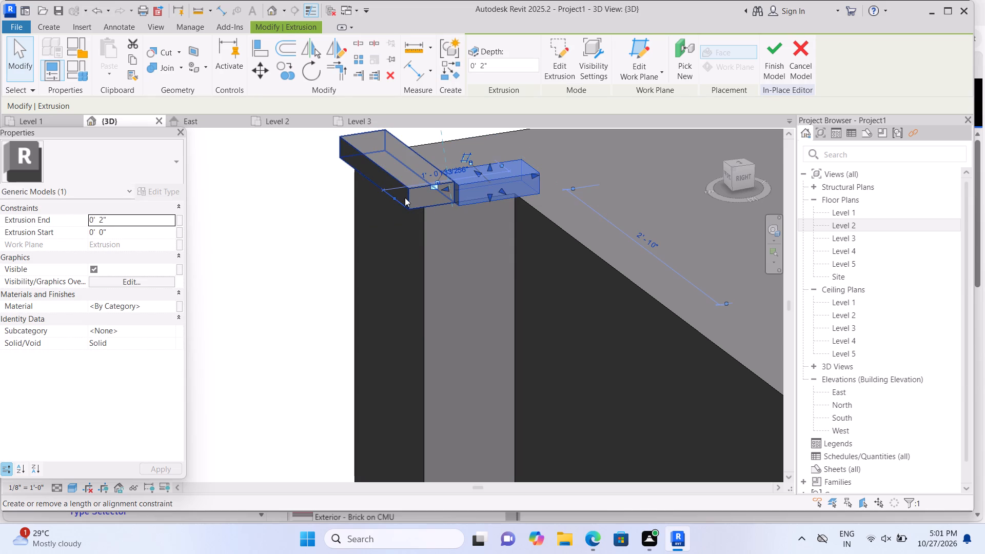
Stretch the front cap strip's end face outward so it lines up with the side strip's outer face.
{"action": "left_click", "coordinate": [405, 195]}
{"action": "left_click", "coordinate": [436, 196]}
{"action": "left_click", "coordinate": [439, 199]}
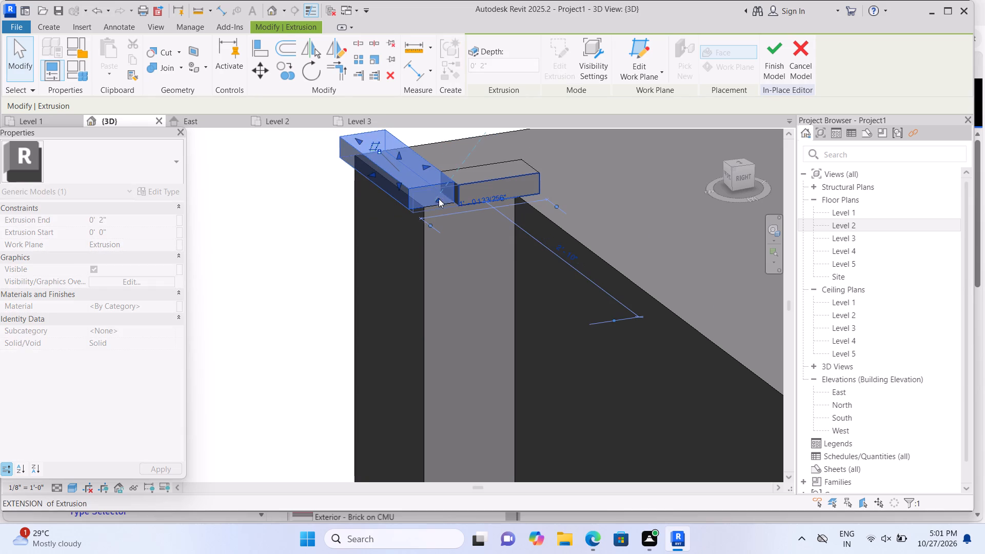
{"action": "left_click", "coordinate": [326, 221]}
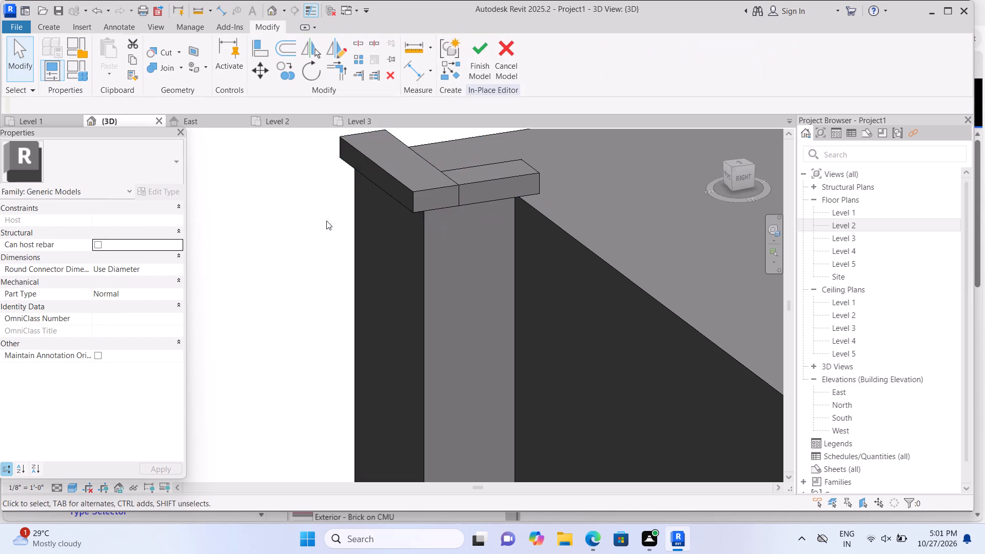
Start a new extrusion using the large top face behind the corner pier as its work plane.
{"action": "scroll", "coordinate": [326, 221], "scroll_direction": "down", "scroll_amount": 5}
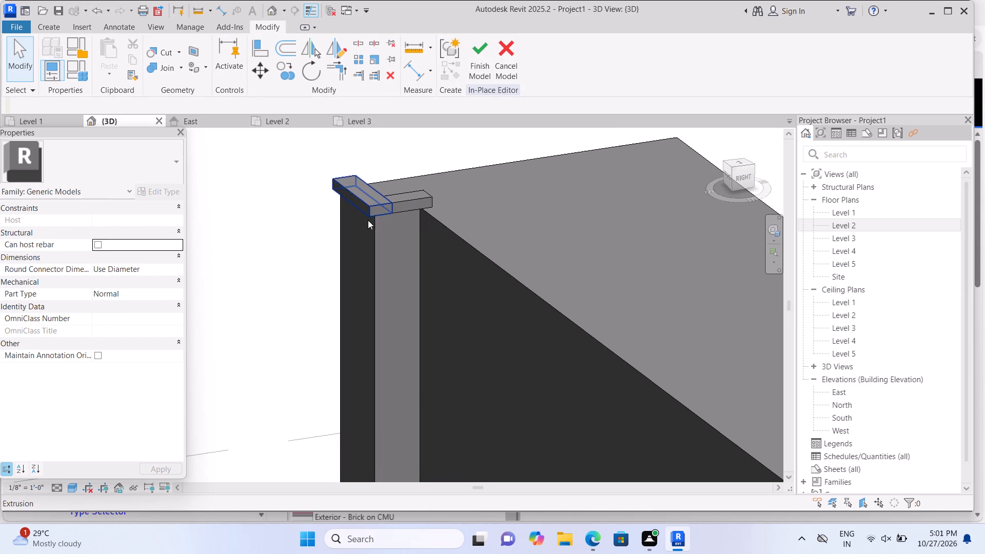
{"action": "scroll", "coordinate": [470, 226], "scroll_direction": "up", "scroll_amount": 1}
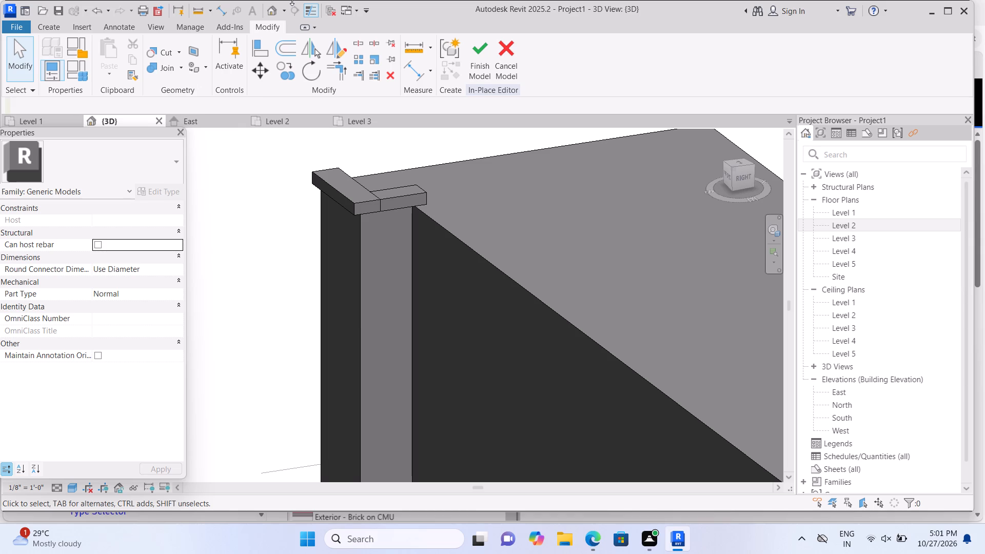
{"action": "left_click", "coordinate": [55, 29]}
{"action": "left_click", "coordinate": [102, 50]}
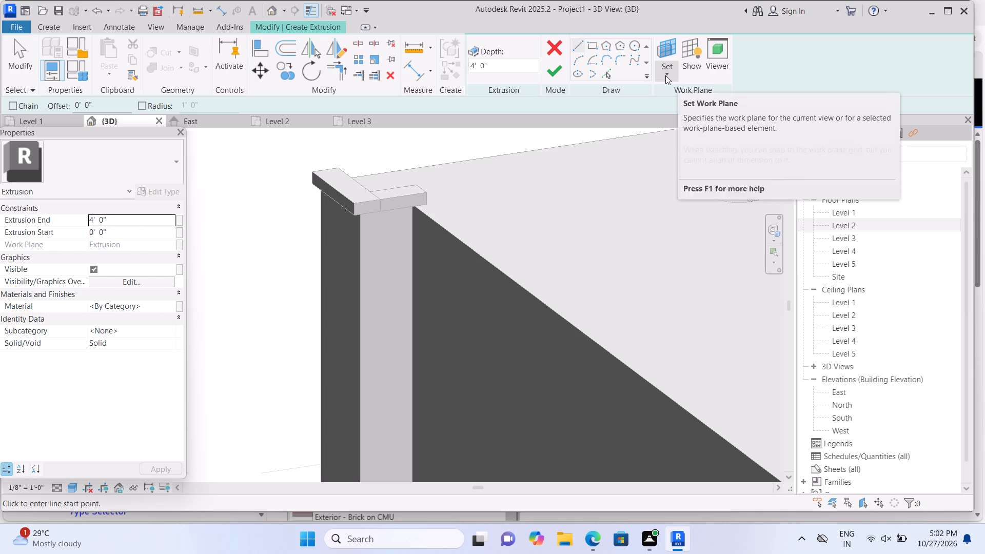
{"action": "left_click", "coordinate": [665, 75]}
{"action": "left_click", "coordinate": [690, 127]}
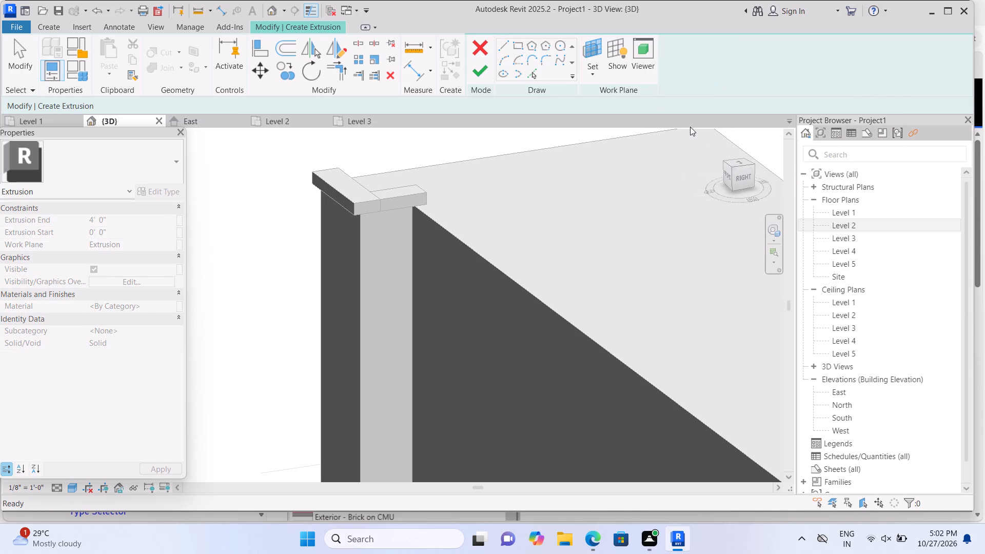
{"action": "left_click", "coordinate": [601, 199]}
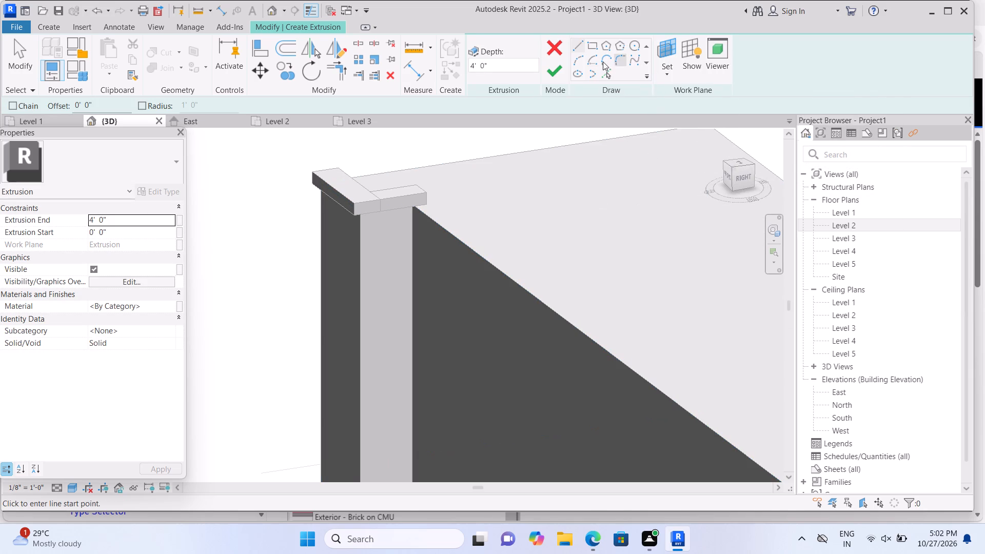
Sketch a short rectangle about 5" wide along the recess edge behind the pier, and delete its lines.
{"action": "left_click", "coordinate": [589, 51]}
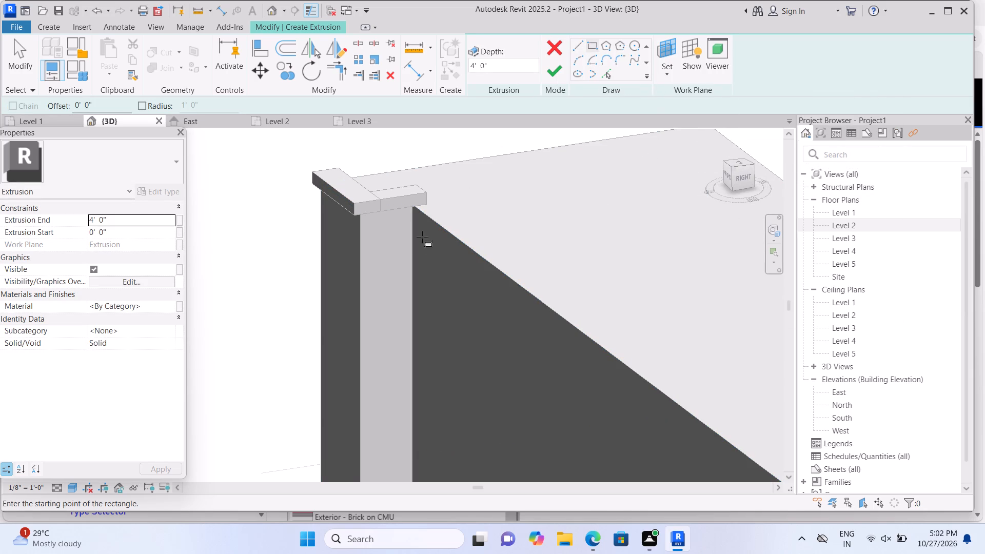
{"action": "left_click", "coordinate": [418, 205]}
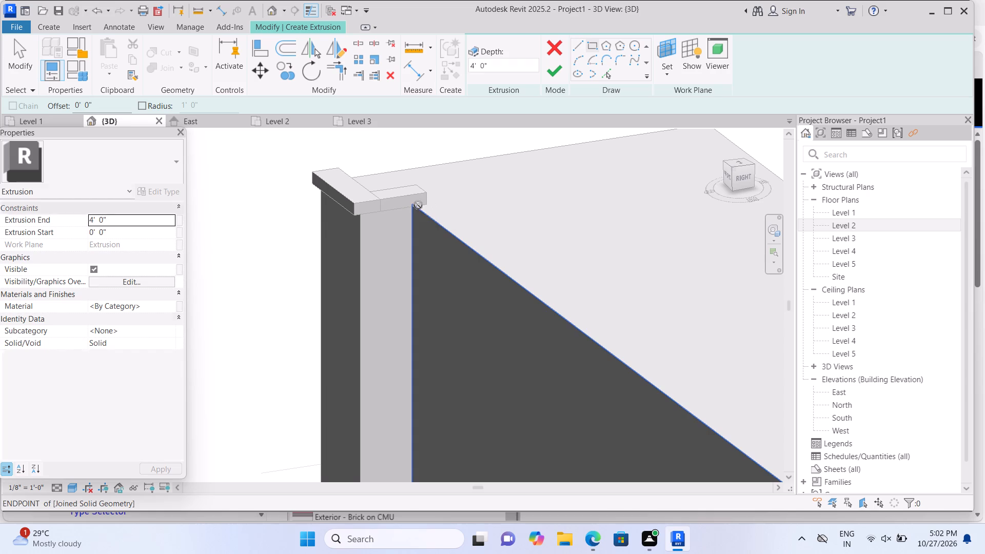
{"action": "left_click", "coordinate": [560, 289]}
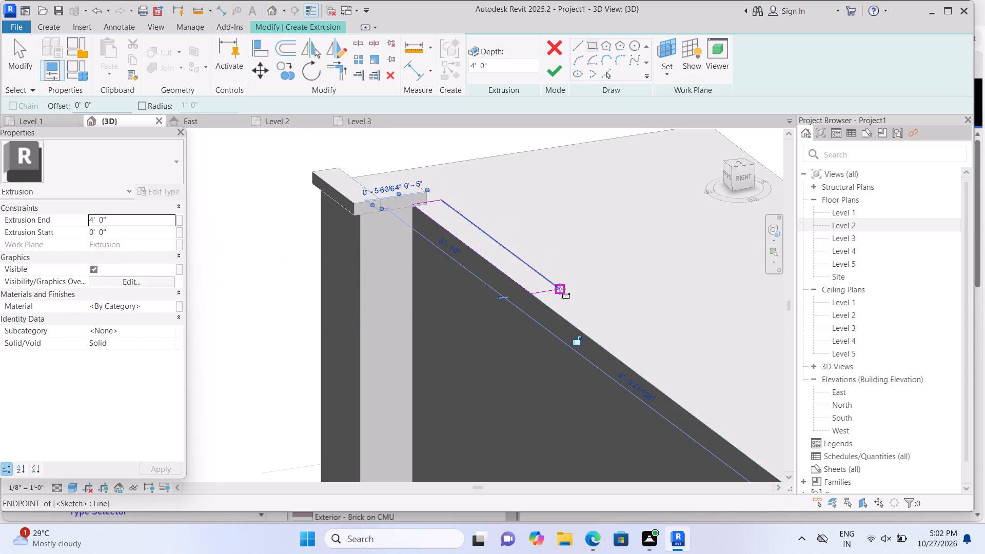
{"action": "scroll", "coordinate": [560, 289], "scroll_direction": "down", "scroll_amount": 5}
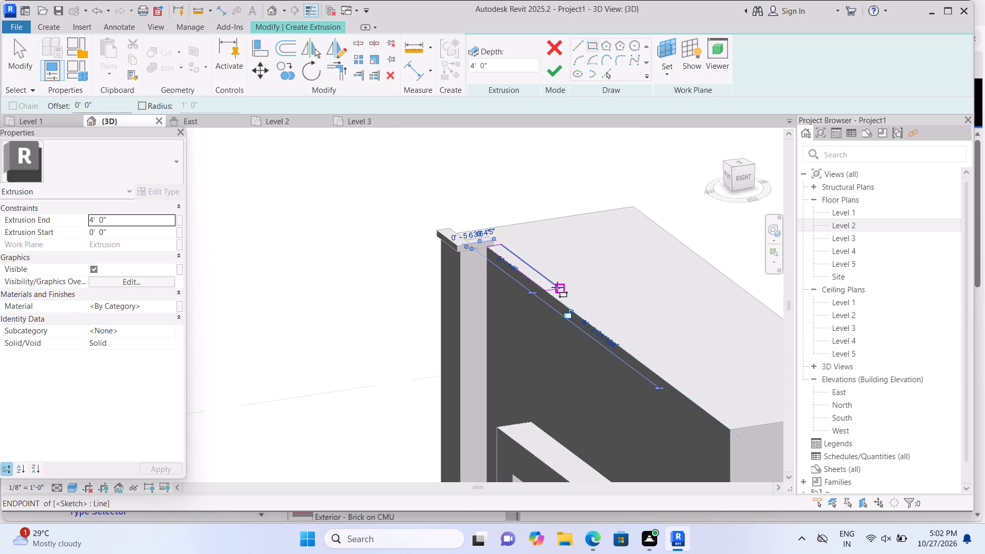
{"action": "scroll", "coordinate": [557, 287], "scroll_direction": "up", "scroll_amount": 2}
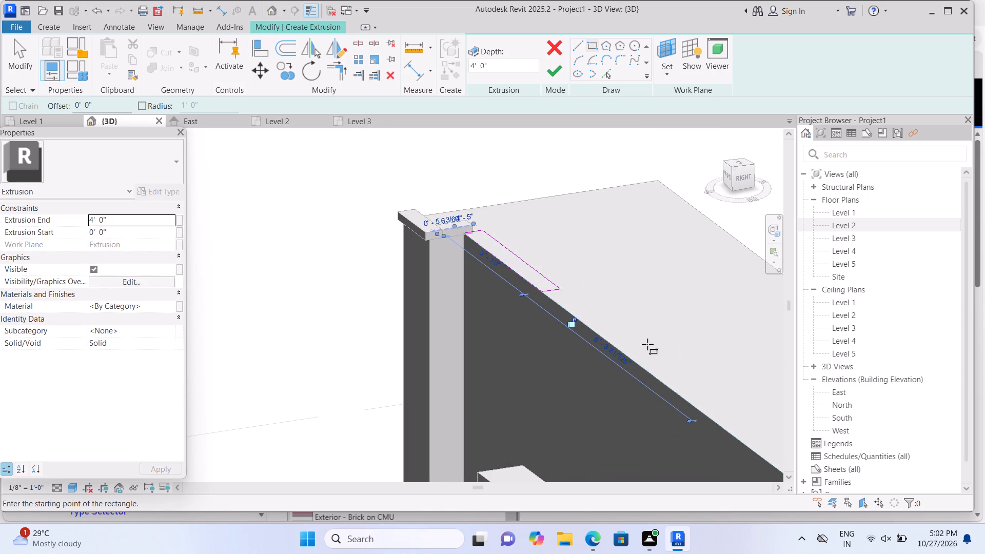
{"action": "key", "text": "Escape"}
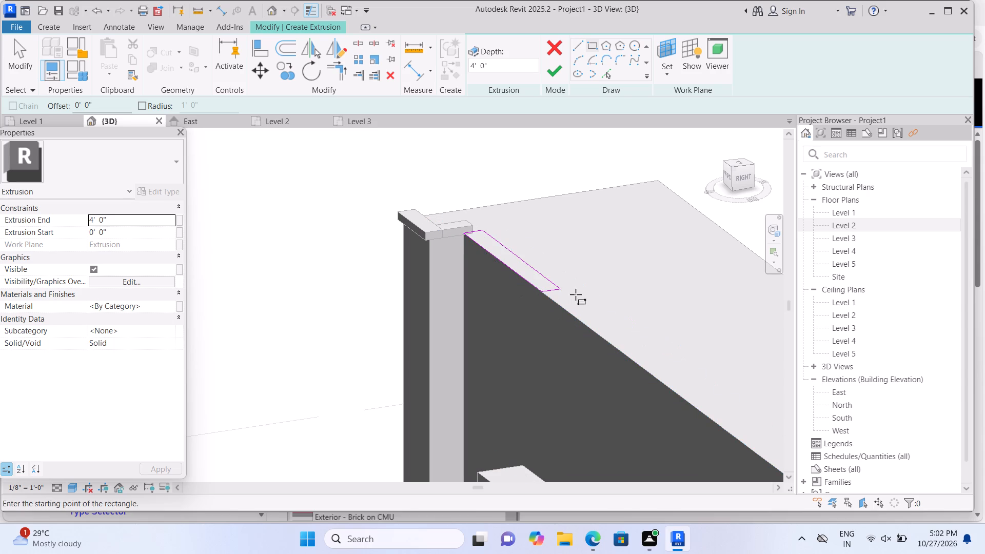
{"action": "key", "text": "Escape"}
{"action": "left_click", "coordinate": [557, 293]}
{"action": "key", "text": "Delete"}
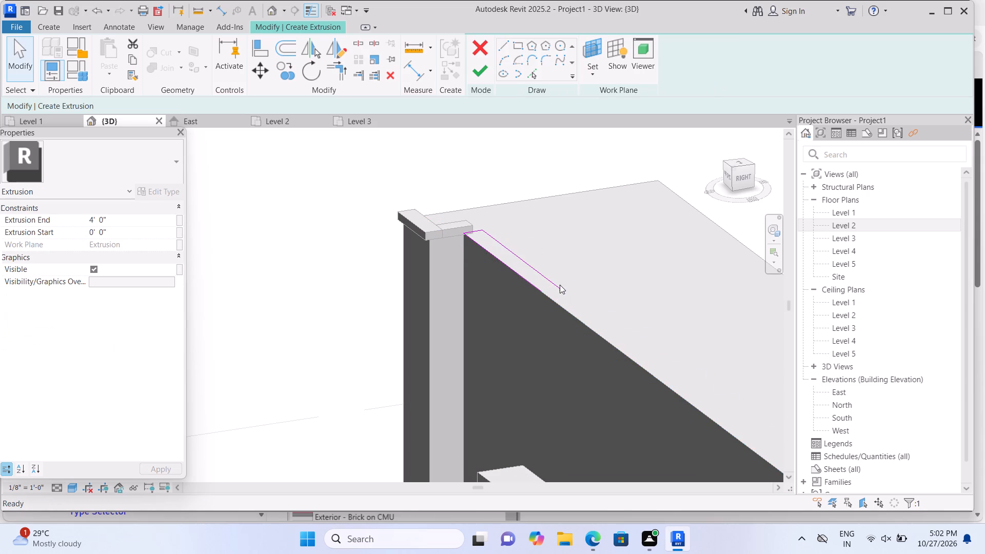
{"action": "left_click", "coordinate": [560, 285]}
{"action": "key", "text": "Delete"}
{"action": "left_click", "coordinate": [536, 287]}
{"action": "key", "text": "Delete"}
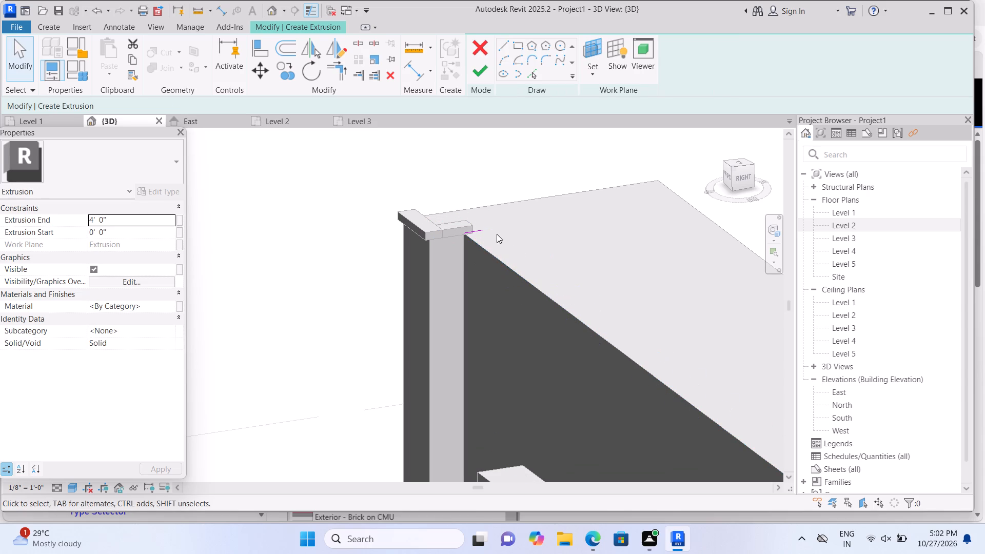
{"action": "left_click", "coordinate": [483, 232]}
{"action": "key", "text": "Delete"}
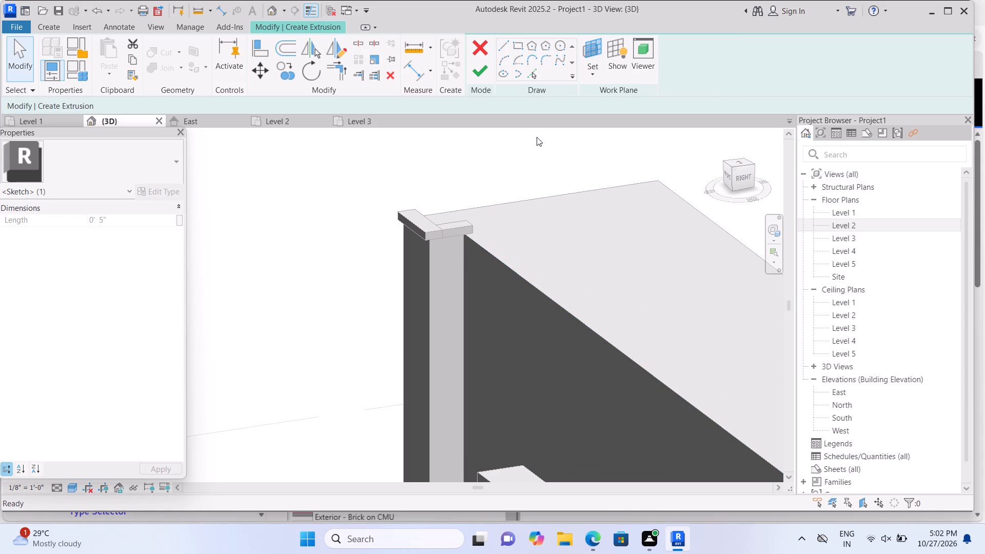
Sketch a narrow rectangle about 15'-9" long on the top face, along the recess edge from the pier to the far corner, and extrude it 4'.
{"action": "left_click", "coordinate": [520, 47]}
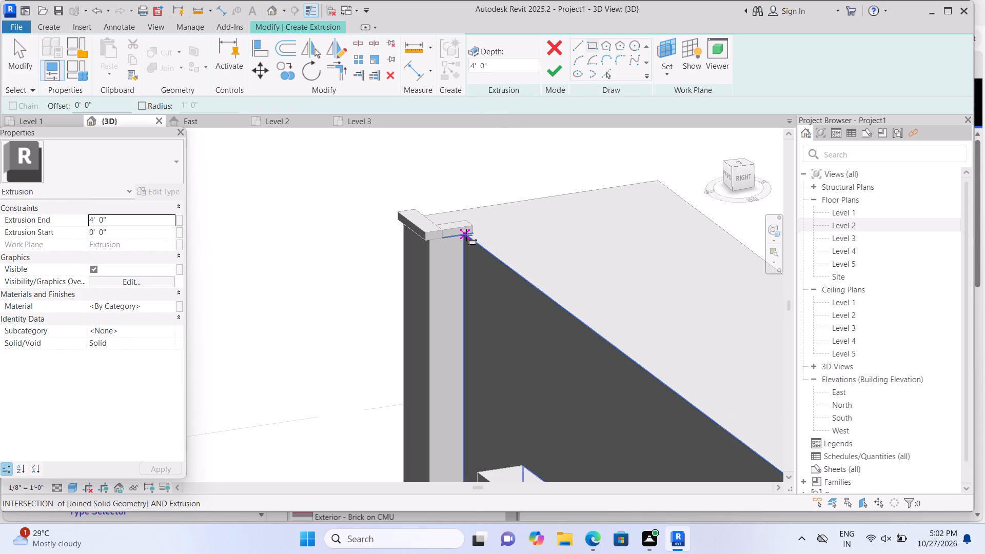
{"action": "left_click_drag", "start_coordinate": [466, 235], "coordinate": [590, 280]}
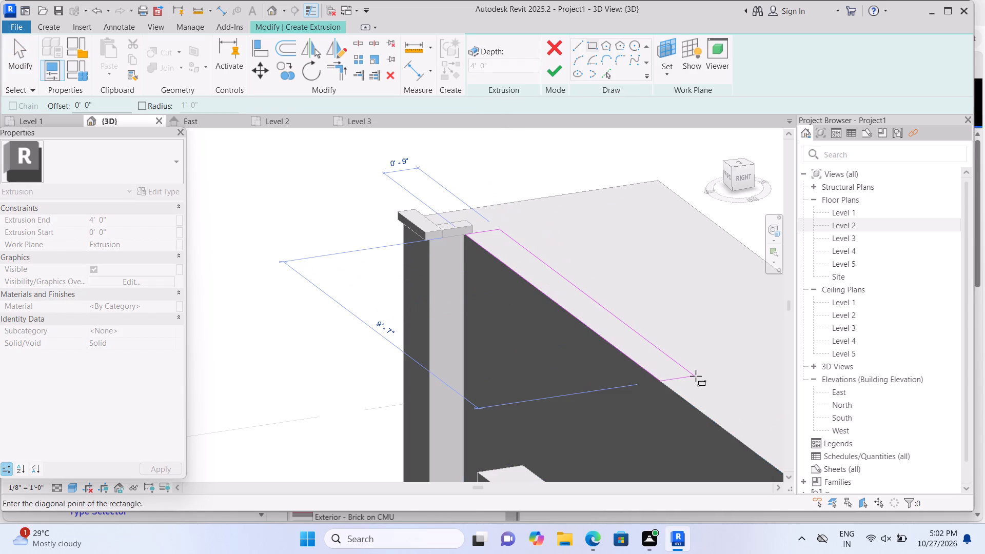
{"action": "scroll", "coordinate": [706, 382], "scroll_direction": "down", "scroll_amount": 1}
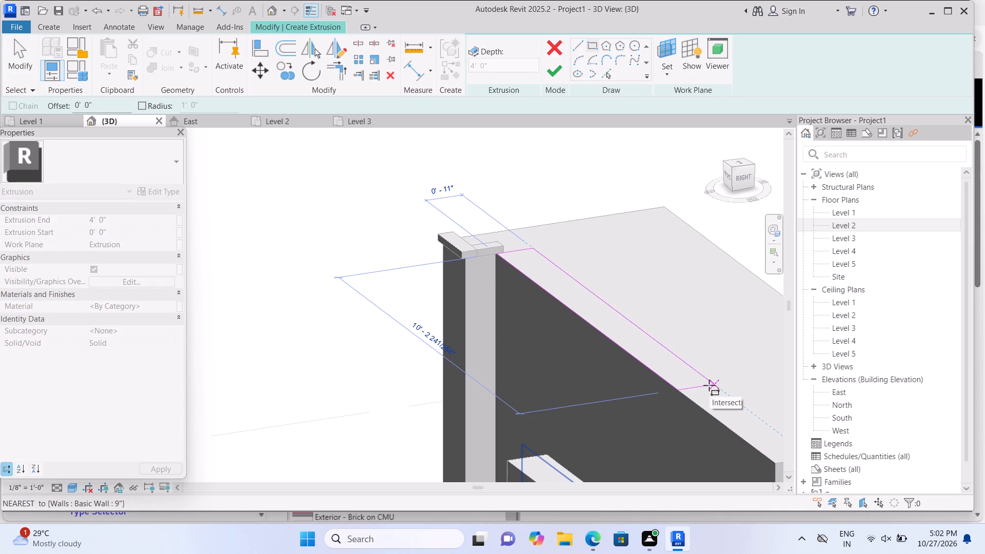
{"action": "scroll", "coordinate": [709, 385], "scroll_direction": "down", "scroll_amount": 2}
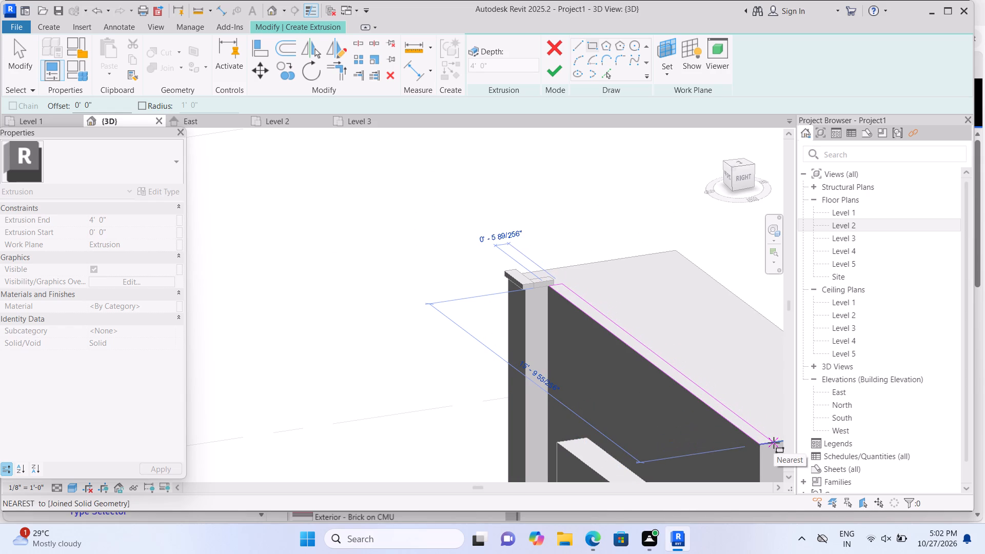
{"action": "scroll", "coordinate": [774, 443], "scroll_direction": "up", "scroll_amount": 3}
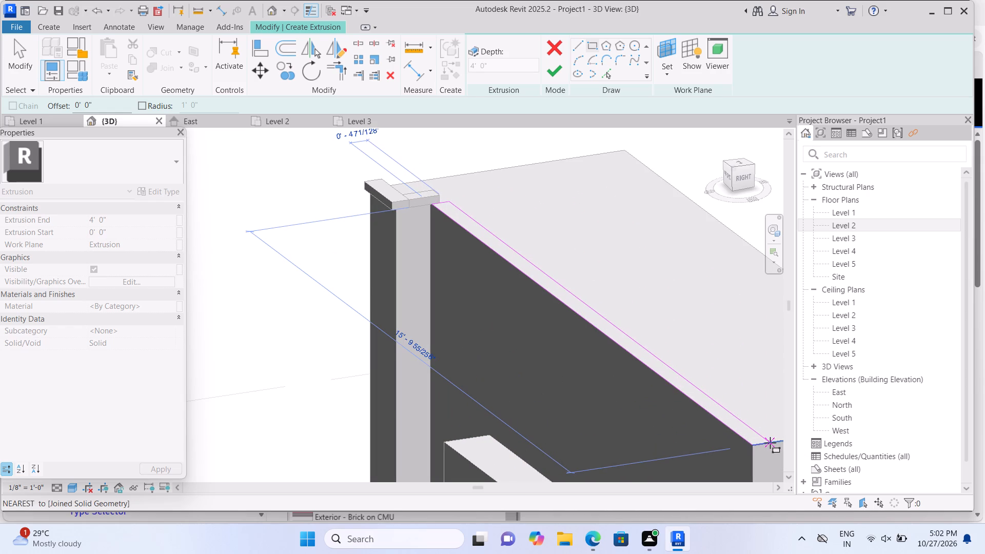
{"action": "scroll", "coordinate": [769, 443], "scroll_direction": "up", "scroll_amount": 2}
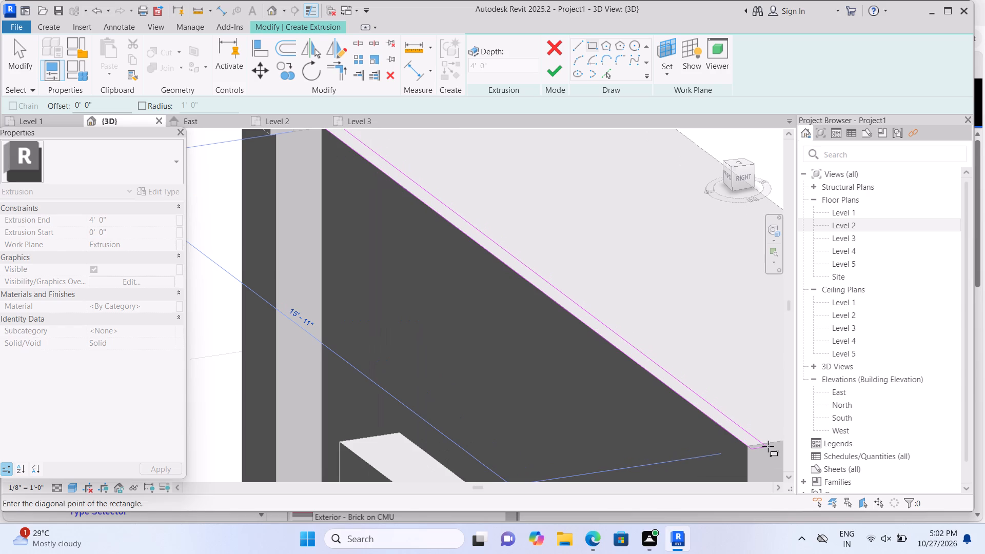
{"action": "scroll", "coordinate": [768, 446], "scroll_direction": "up", "scroll_amount": 3}
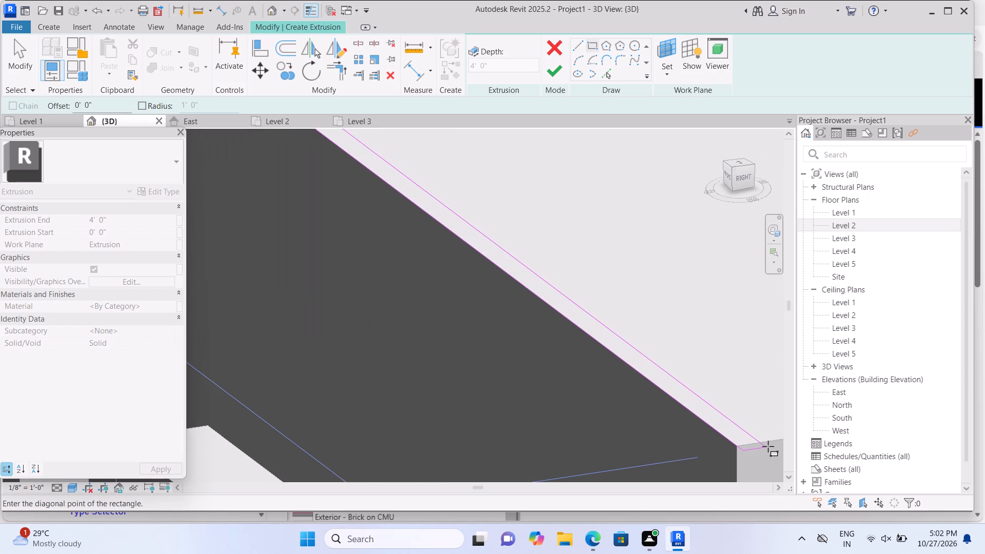
{"action": "scroll", "coordinate": [768, 446], "scroll_direction": "up", "scroll_amount": 2}
{"action": "scroll", "coordinate": [768, 446], "scroll_direction": "down", "scroll_amount": 5}
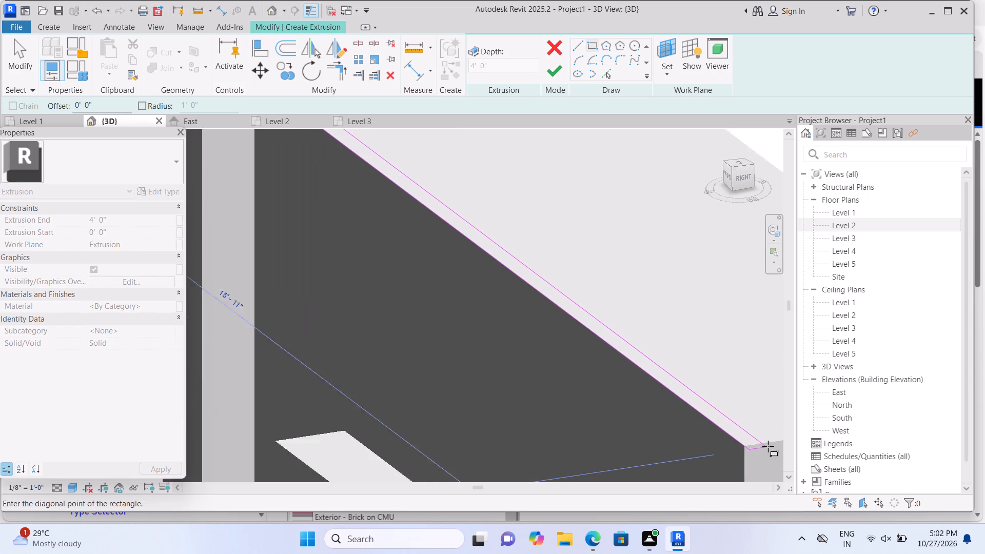
{"action": "scroll", "coordinate": [768, 446], "scroll_direction": "down", "scroll_amount": 2}
{"action": "scroll", "coordinate": [763, 443], "scroll_direction": "up", "scroll_amount": 1}
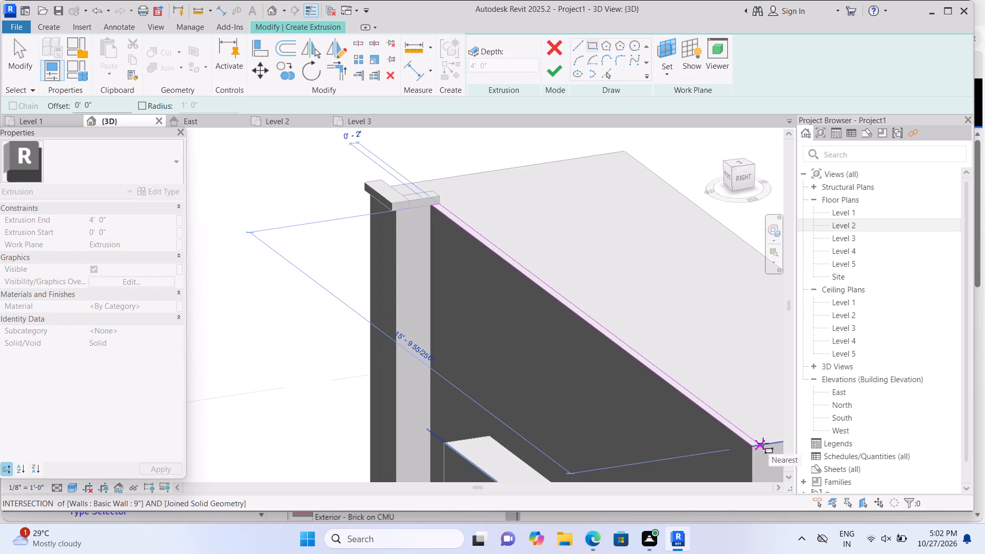
{"action": "scroll", "coordinate": [763, 443], "scroll_direction": "up", "scroll_amount": 2}
{"action": "left_click", "coordinate": [763, 443]}
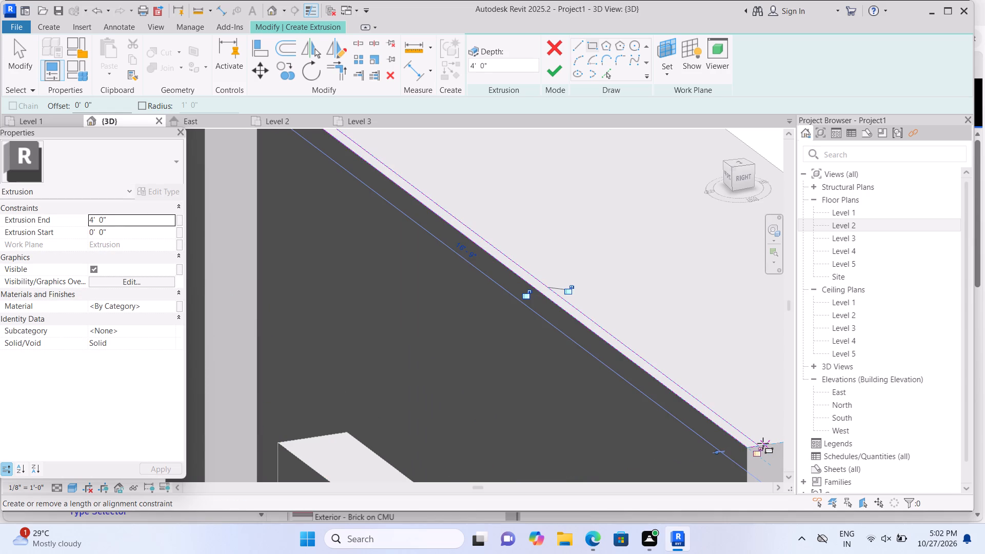
{"action": "left_click", "coordinate": [554, 72]}
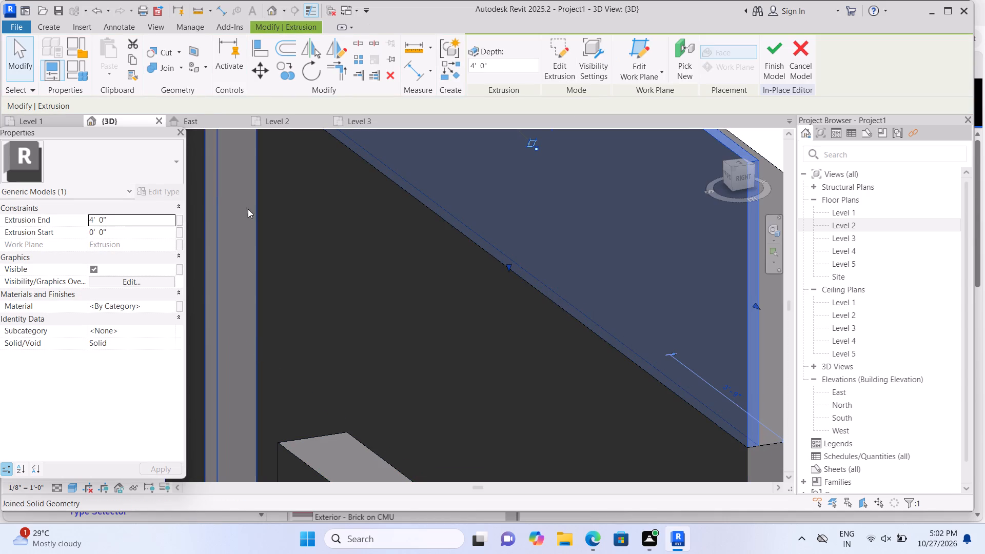
Set the extrusion end of the long recess-edge strip to 2".
{"action": "left_click", "coordinate": [153, 216]}
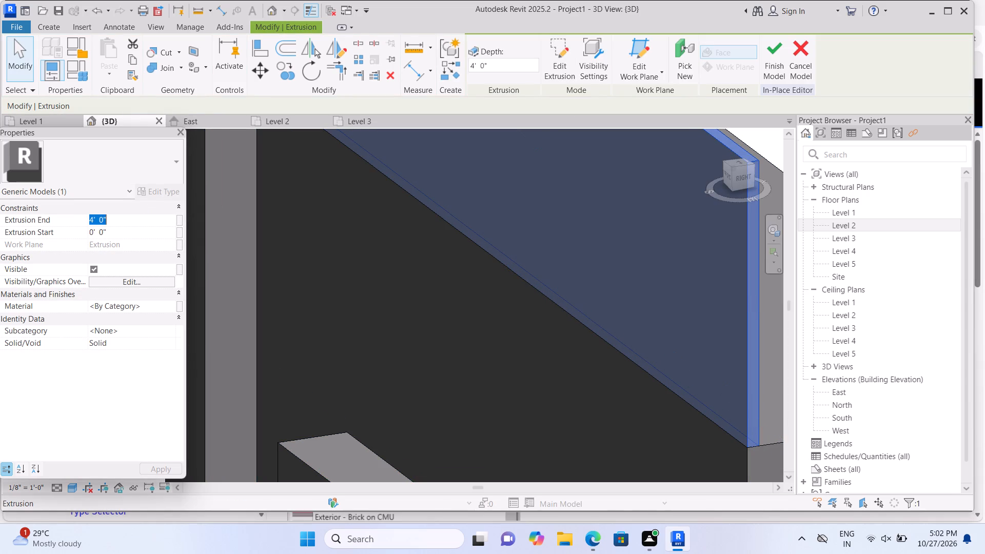
{"action": "key", "text": "BackSpace"}
{"action": "key", "text": "2"}
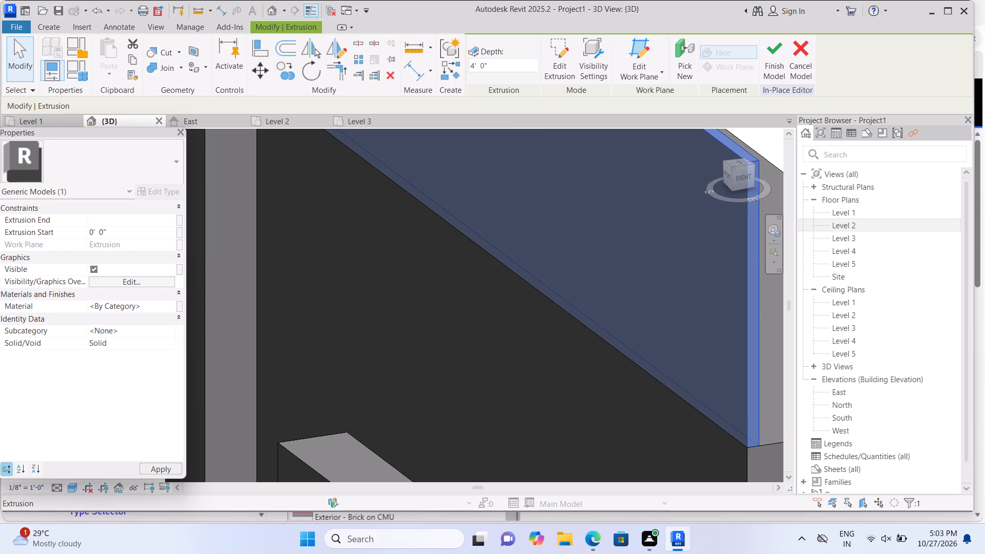
{"action": "key", "text": "shift+quotedbl"}
{"action": "key", "text": "Return"}
{"action": "scroll", "coordinate": [255, 235], "scroll_direction": "down", "scroll_amount": 5}
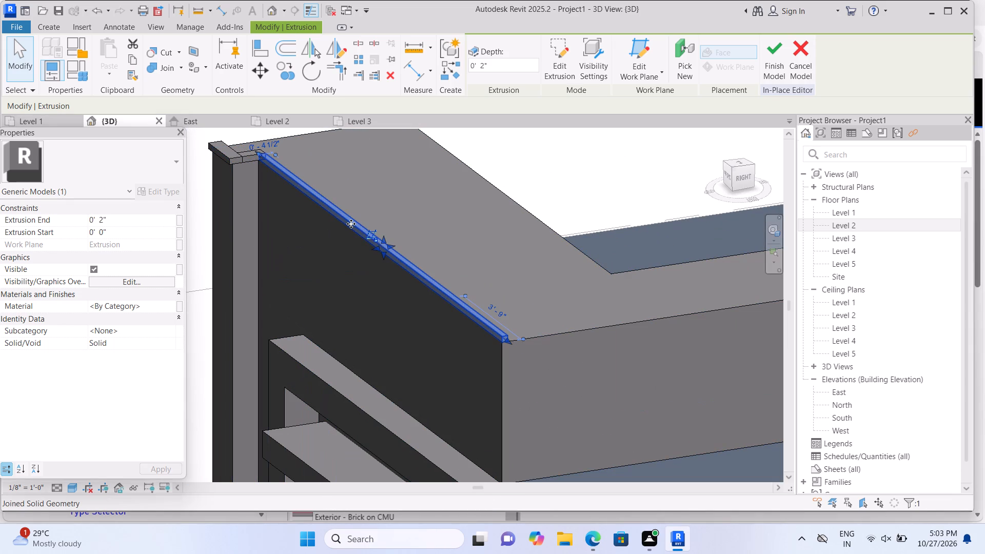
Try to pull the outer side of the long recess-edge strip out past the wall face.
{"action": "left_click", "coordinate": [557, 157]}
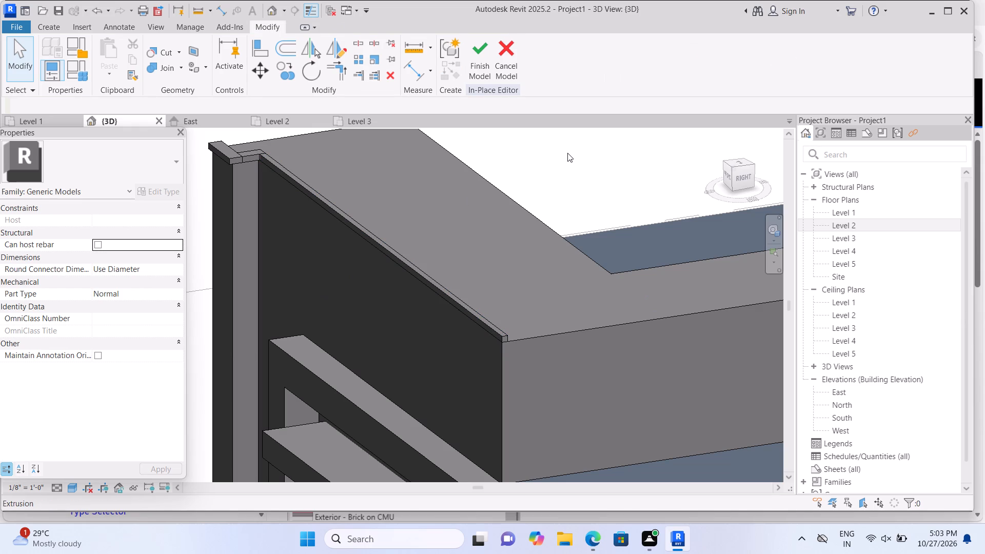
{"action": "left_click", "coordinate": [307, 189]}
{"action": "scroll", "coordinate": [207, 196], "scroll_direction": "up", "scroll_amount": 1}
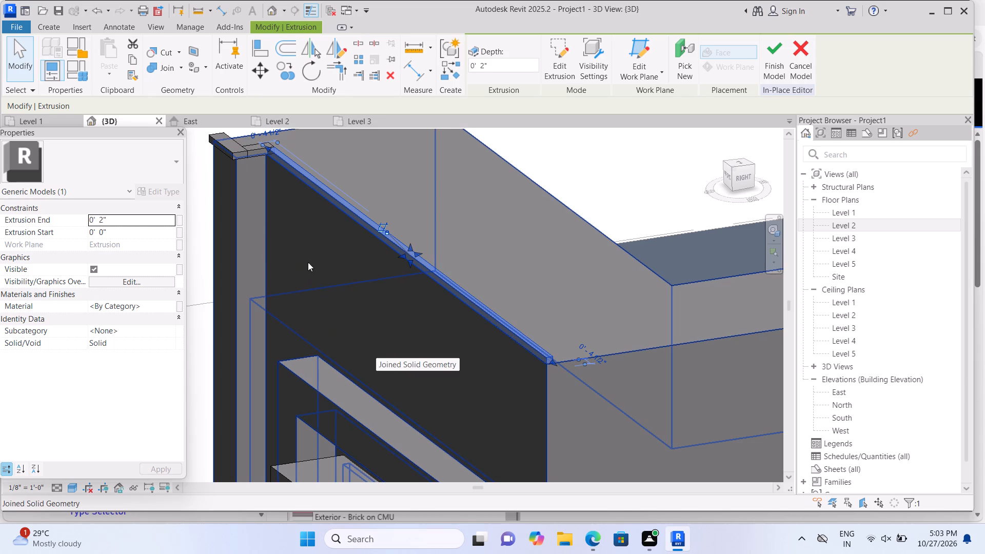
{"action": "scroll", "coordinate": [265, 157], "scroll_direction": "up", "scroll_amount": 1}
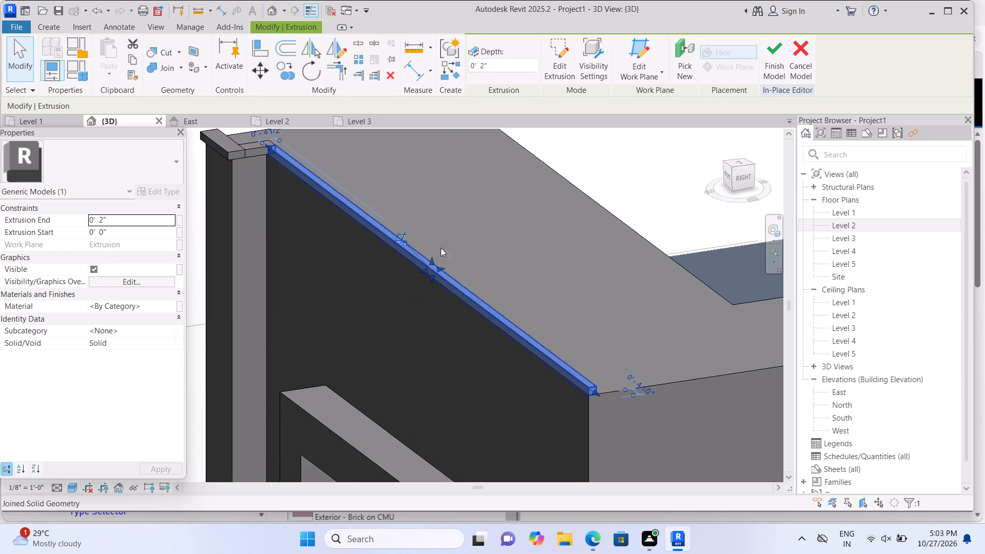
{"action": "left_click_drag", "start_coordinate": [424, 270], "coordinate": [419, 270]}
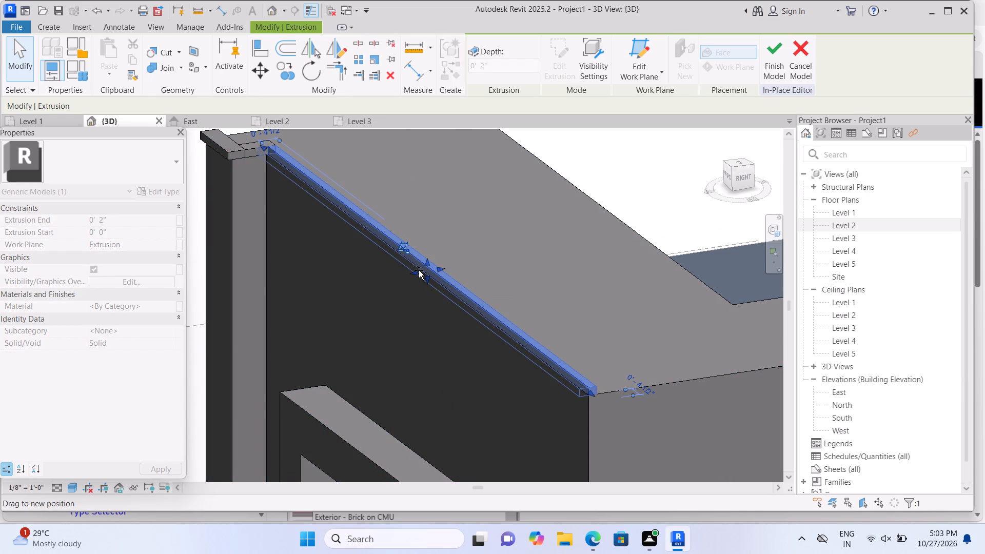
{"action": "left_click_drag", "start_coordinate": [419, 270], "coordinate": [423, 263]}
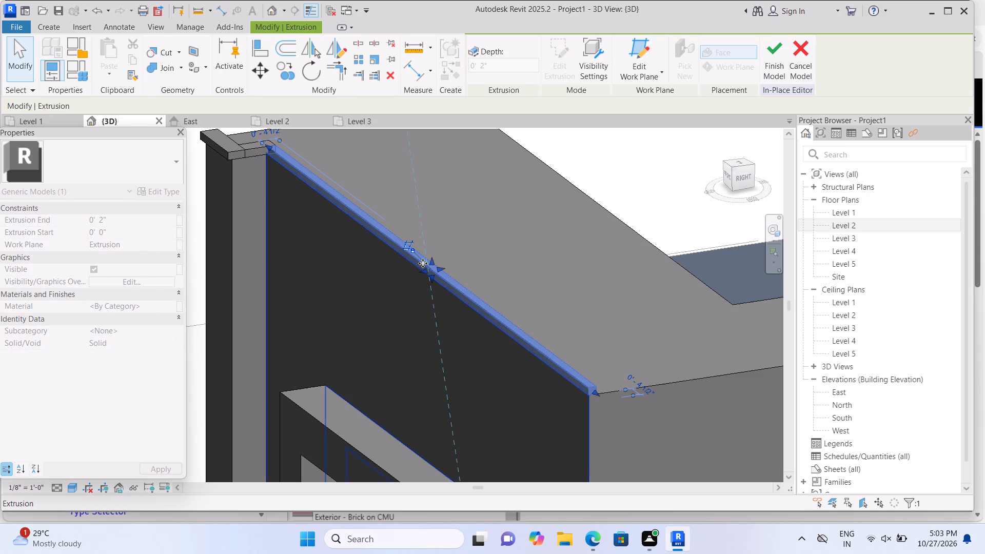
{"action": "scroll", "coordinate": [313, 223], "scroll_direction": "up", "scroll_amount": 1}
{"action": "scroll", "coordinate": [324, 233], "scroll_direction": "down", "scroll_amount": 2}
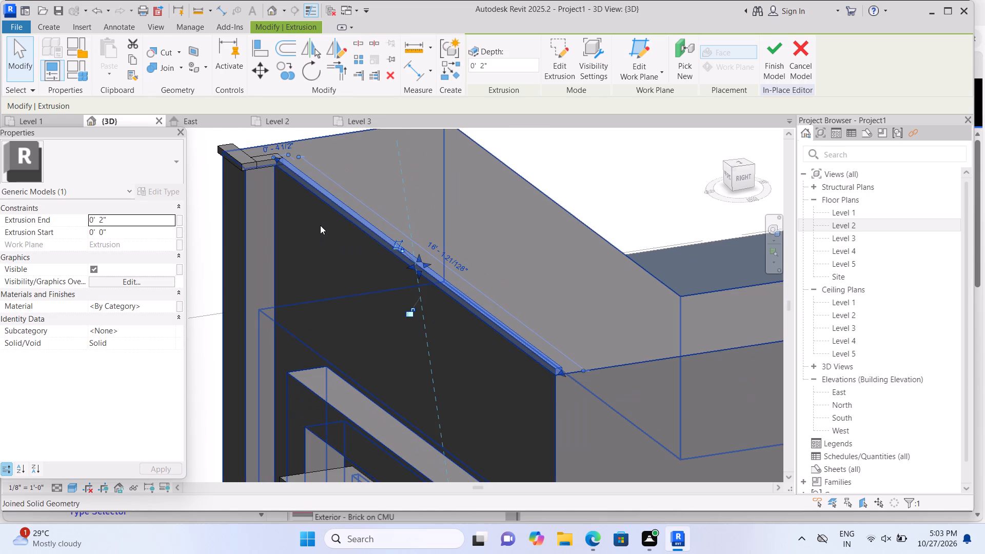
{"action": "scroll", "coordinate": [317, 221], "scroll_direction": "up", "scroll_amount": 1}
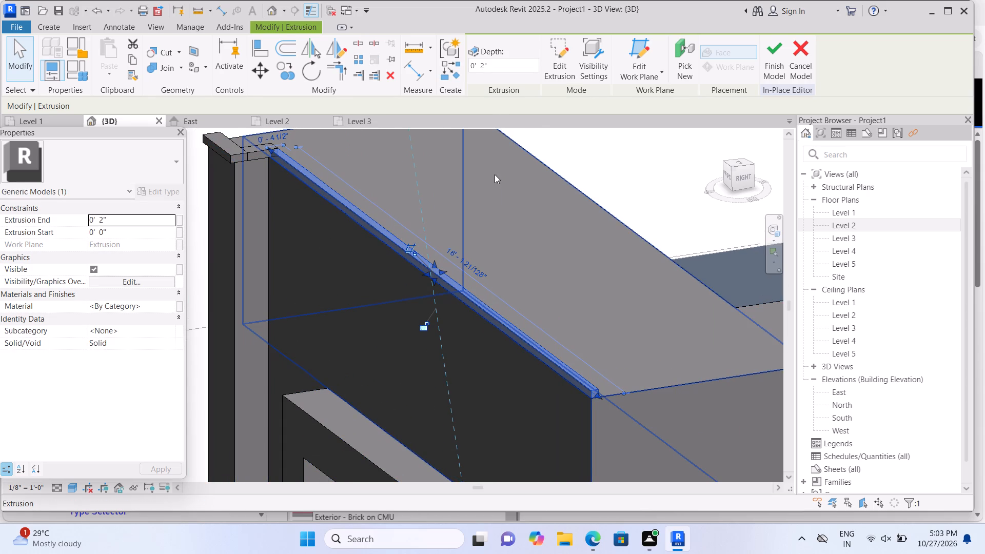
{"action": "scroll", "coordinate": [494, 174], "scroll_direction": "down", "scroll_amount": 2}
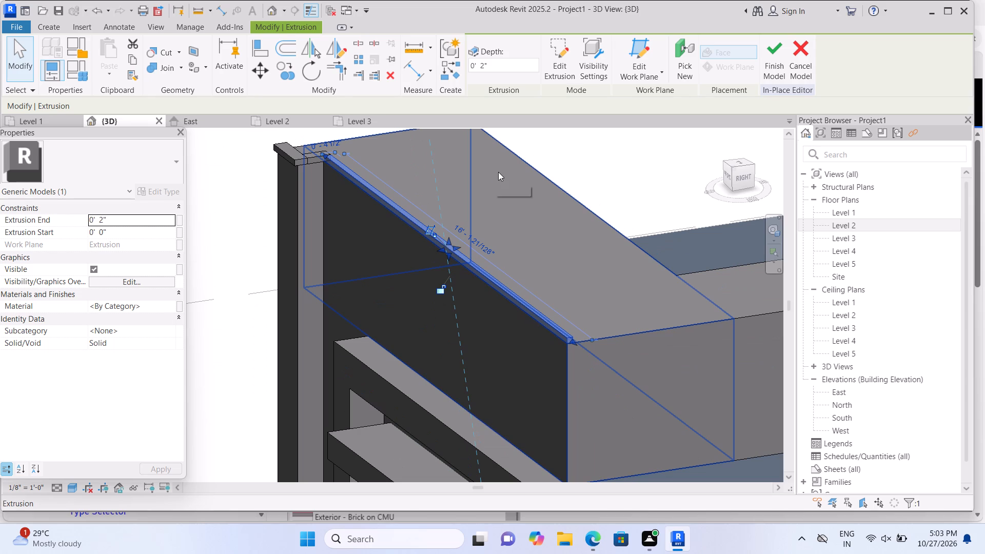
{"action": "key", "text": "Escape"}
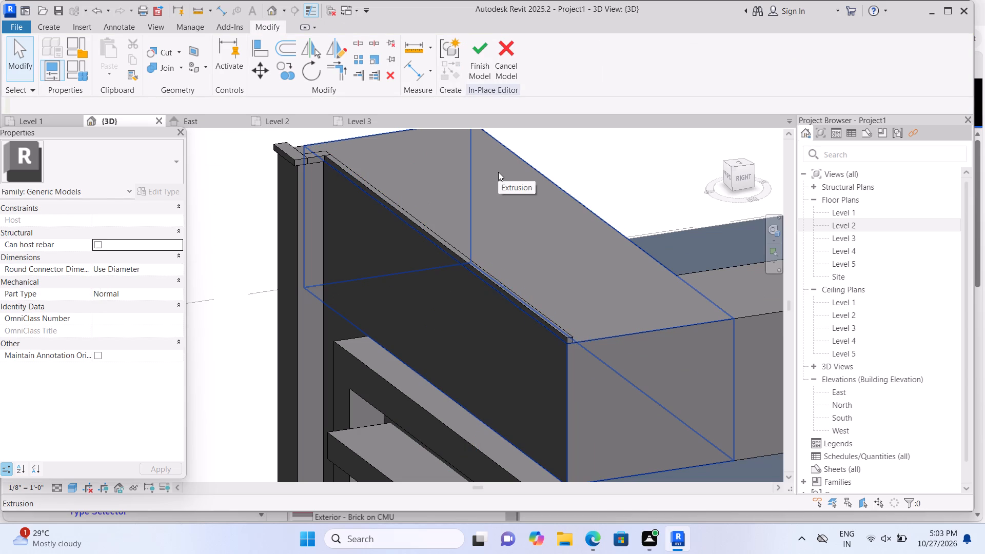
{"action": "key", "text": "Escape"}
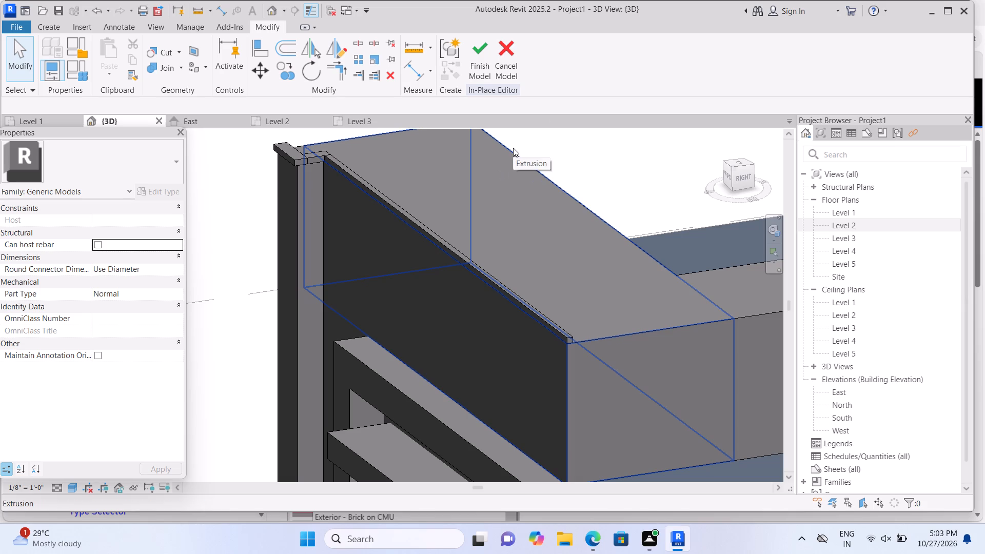
Widen the long recess-edge strip outward with its outer shape handle so it slightly overhangs the dark wall face.
{"action": "left_click", "coordinate": [388, 208]}
{"action": "scroll", "coordinate": [371, 172], "scroll_direction": "up", "scroll_amount": 5}
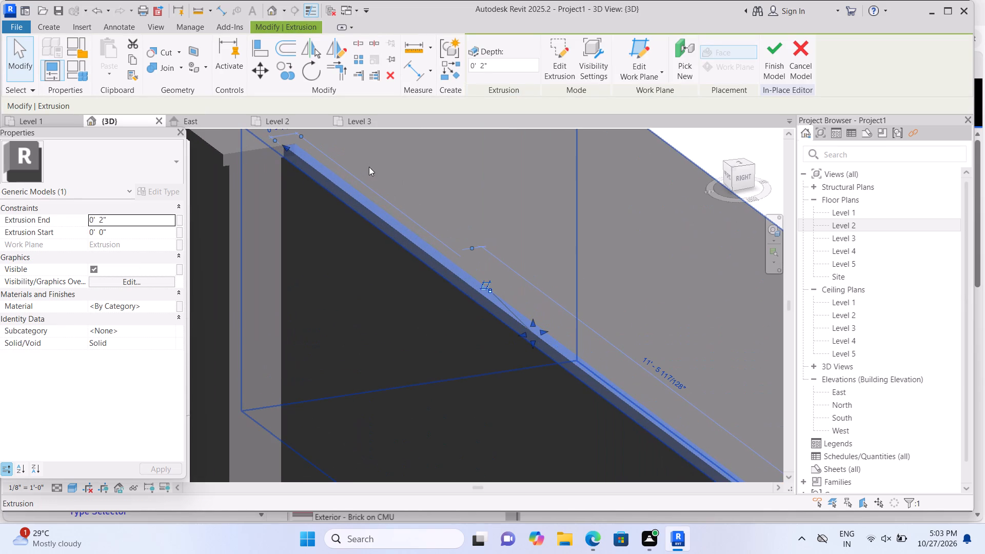
{"action": "scroll", "coordinate": [372, 172], "scroll_direction": "down", "scroll_amount": 3}
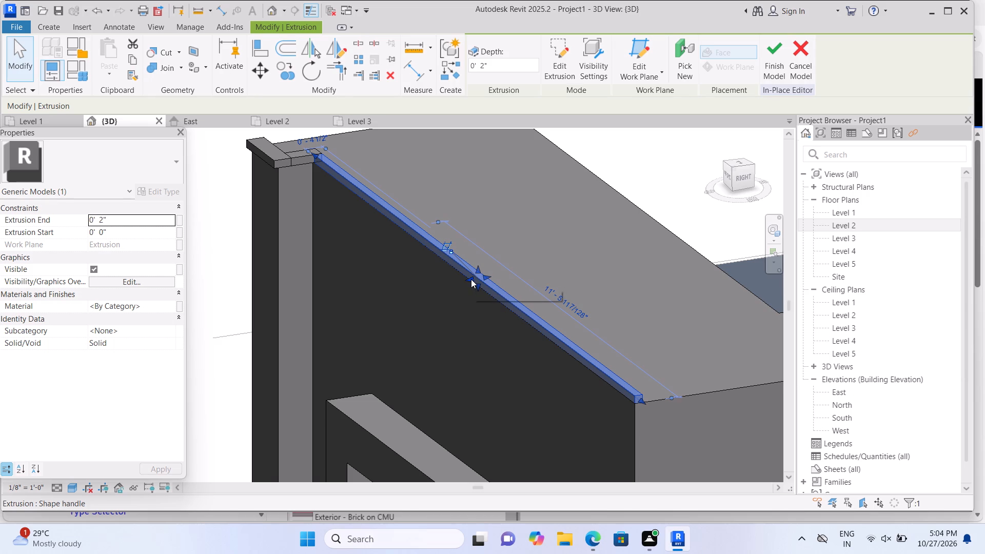
{"action": "left_click_drag", "start_coordinate": [469, 278], "coordinate": [469, 278]}
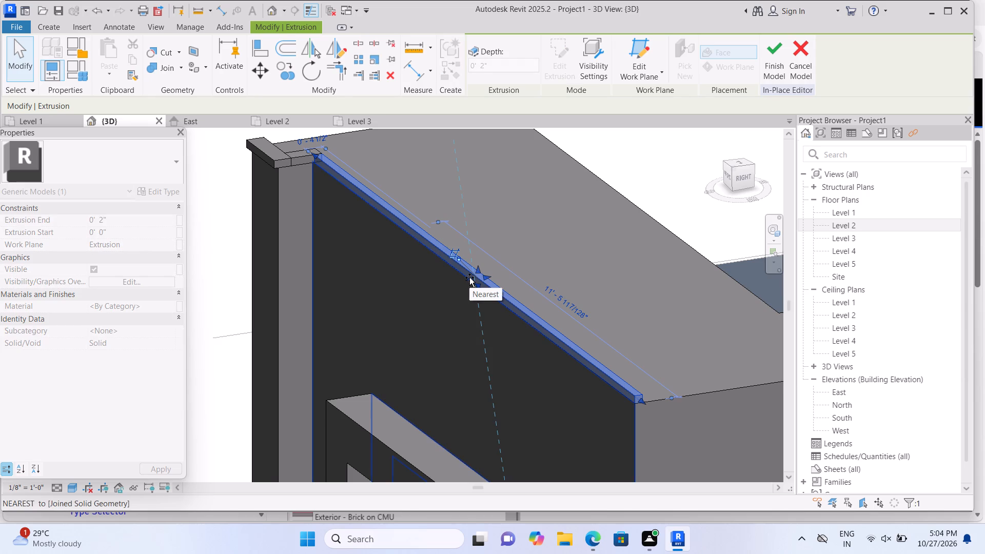
{"action": "left_click_drag", "start_coordinate": [469, 278], "coordinate": [463, 281]}
{"action": "scroll", "coordinate": [462, 284], "scroll_direction": "up", "scroll_amount": 1}
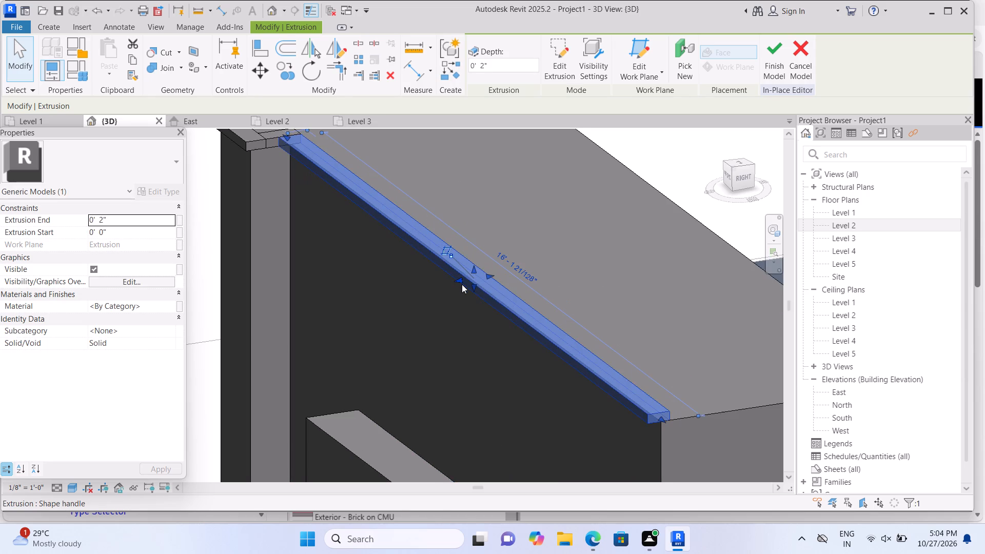
{"action": "scroll", "coordinate": [462, 284], "scroll_direction": "down", "scroll_amount": 1}
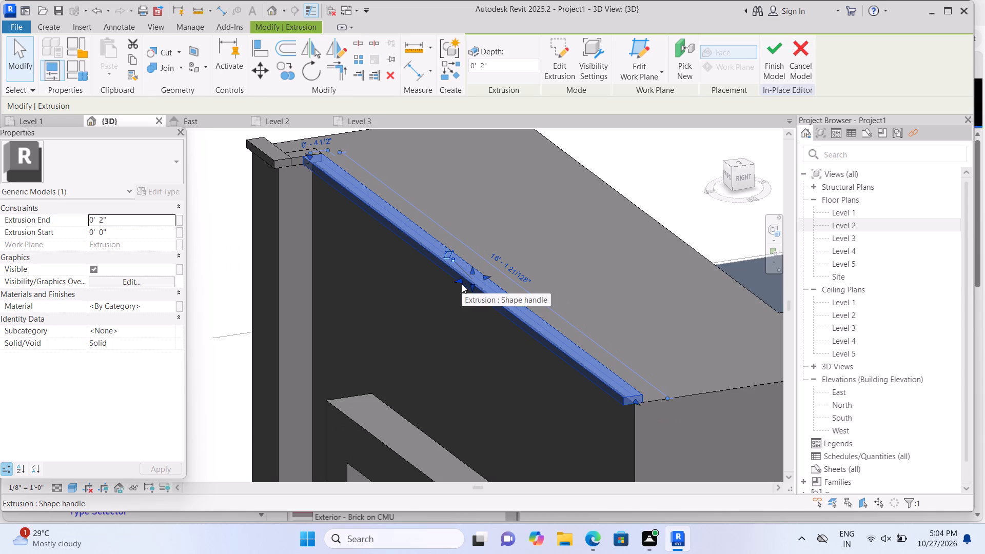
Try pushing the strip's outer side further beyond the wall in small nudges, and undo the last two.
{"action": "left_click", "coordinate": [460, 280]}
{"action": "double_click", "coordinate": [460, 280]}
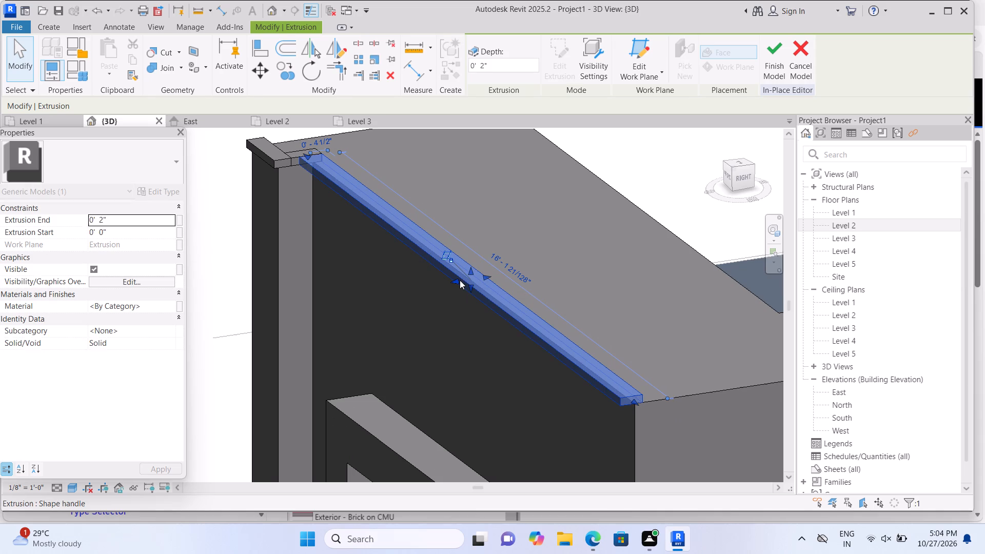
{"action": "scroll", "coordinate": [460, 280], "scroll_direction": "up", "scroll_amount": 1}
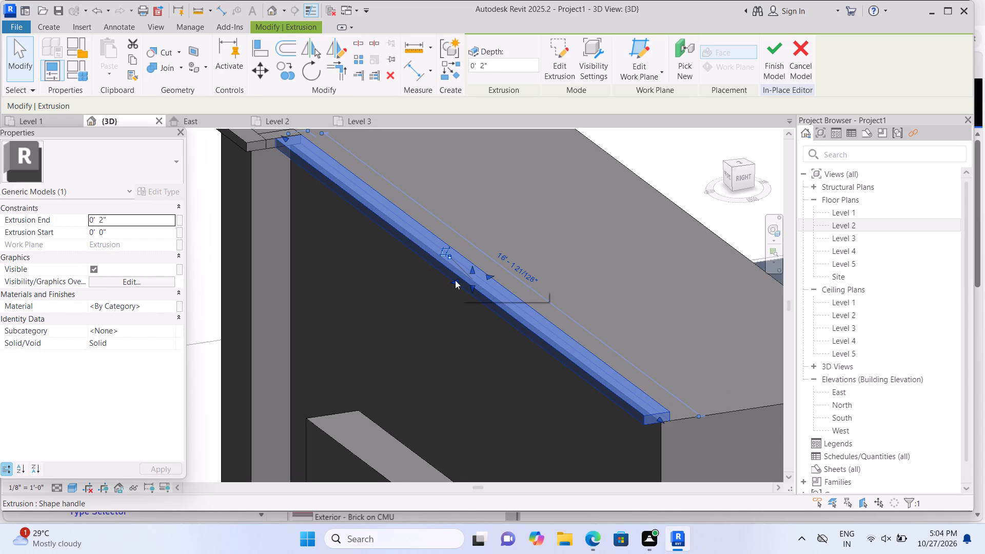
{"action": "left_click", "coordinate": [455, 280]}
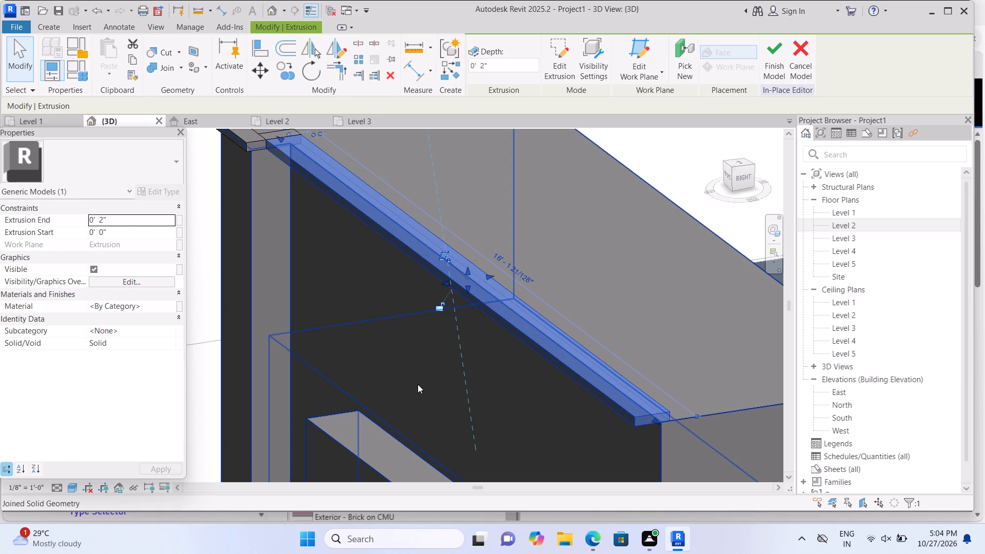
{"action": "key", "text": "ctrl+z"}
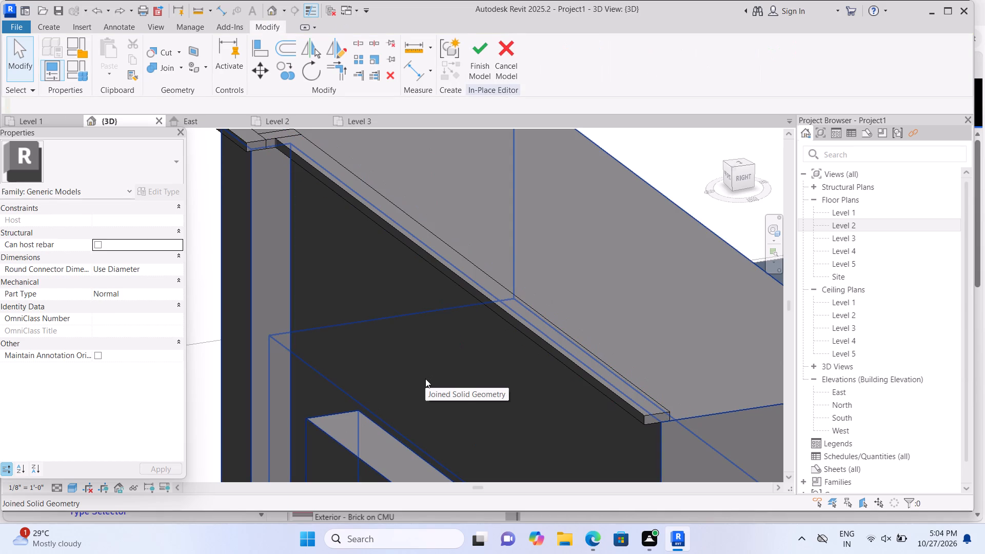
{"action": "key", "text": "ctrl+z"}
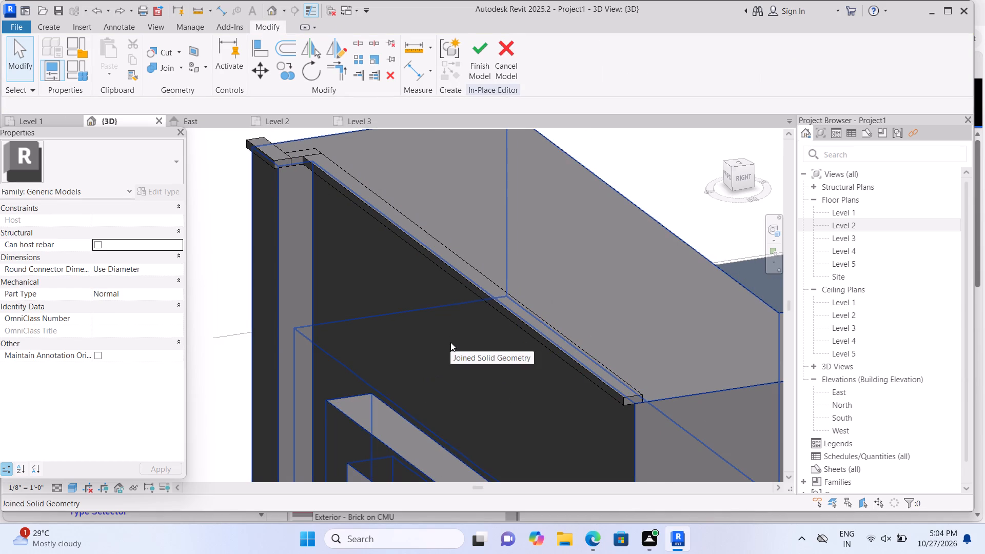
Examine the overhanging edge strip and the rooftop parapet blocks from near and far.
{"action": "scroll", "coordinate": [450, 342], "scroll_direction": "down", "scroll_amount": 14}
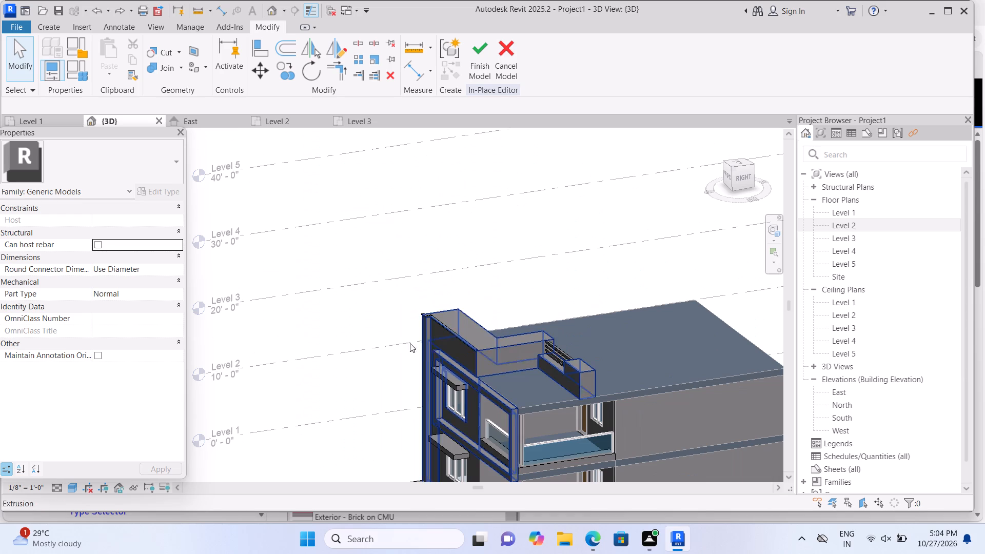
{"action": "scroll", "coordinate": [403, 344], "scroll_direction": "up", "scroll_amount": 5}
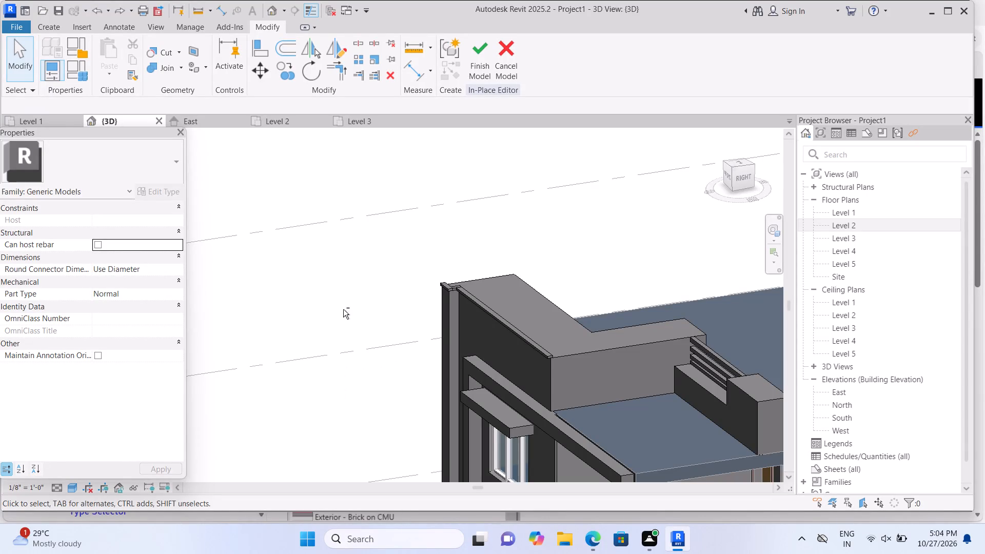
{"action": "scroll", "coordinate": [356, 329], "scroll_direction": "down", "scroll_amount": 6}
{"action": "scroll", "coordinate": [384, 360], "scroll_direction": "up", "scroll_amount": 2}
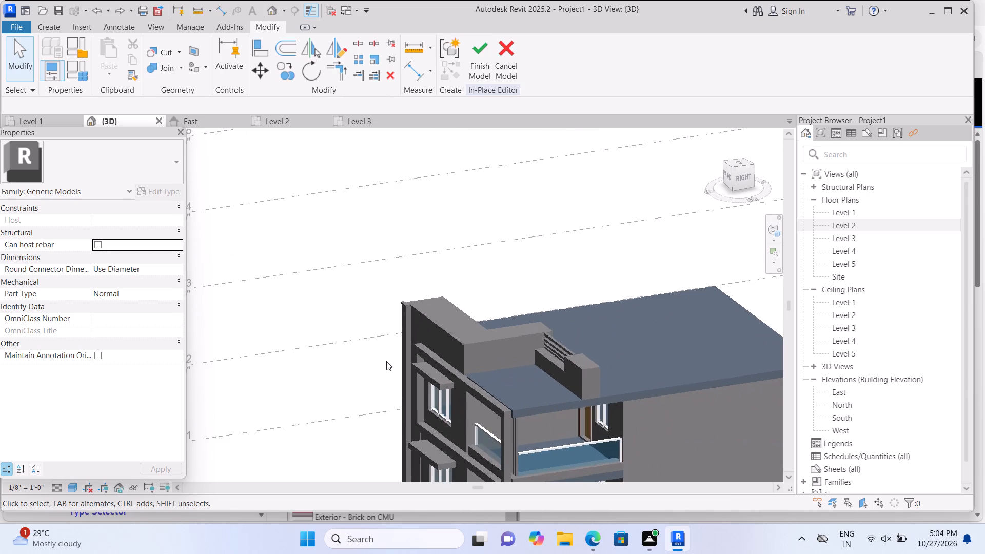
{"action": "scroll", "coordinate": [386, 361], "scroll_direction": "up", "scroll_amount": 2}
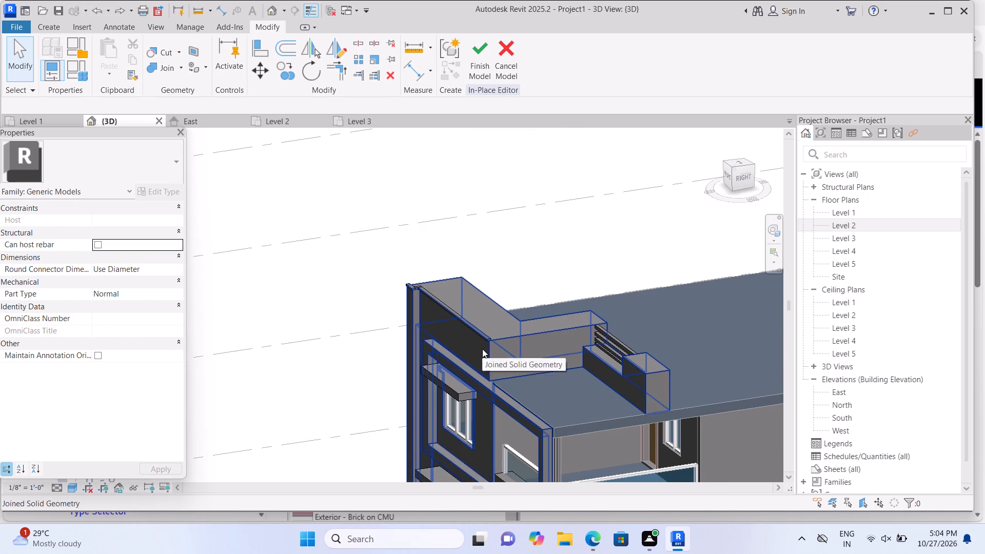
{"action": "scroll", "coordinate": [482, 349], "scroll_direction": "up", "scroll_amount": 9}
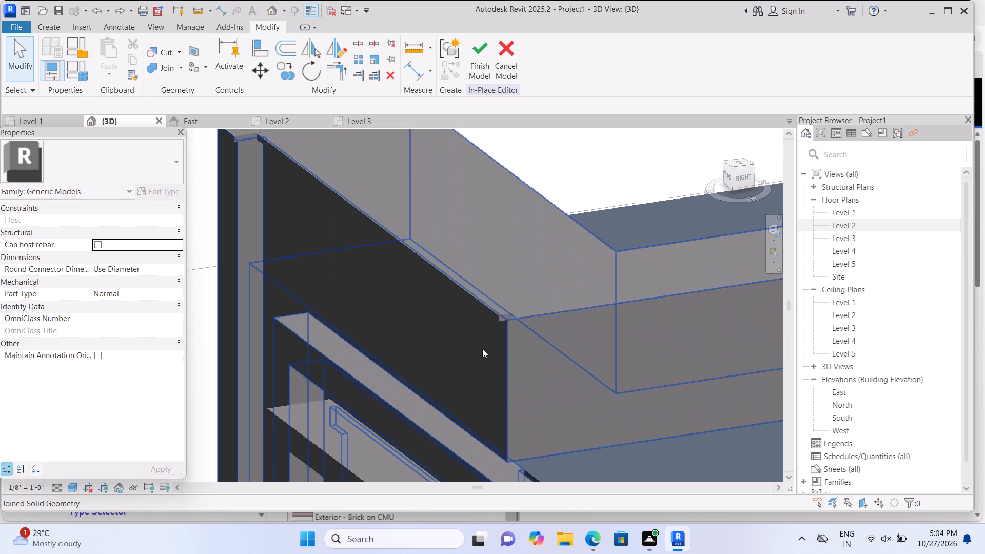
{"action": "scroll", "coordinate": [482, 349], "scroll_direction": "down", "scroll_amount": 3}
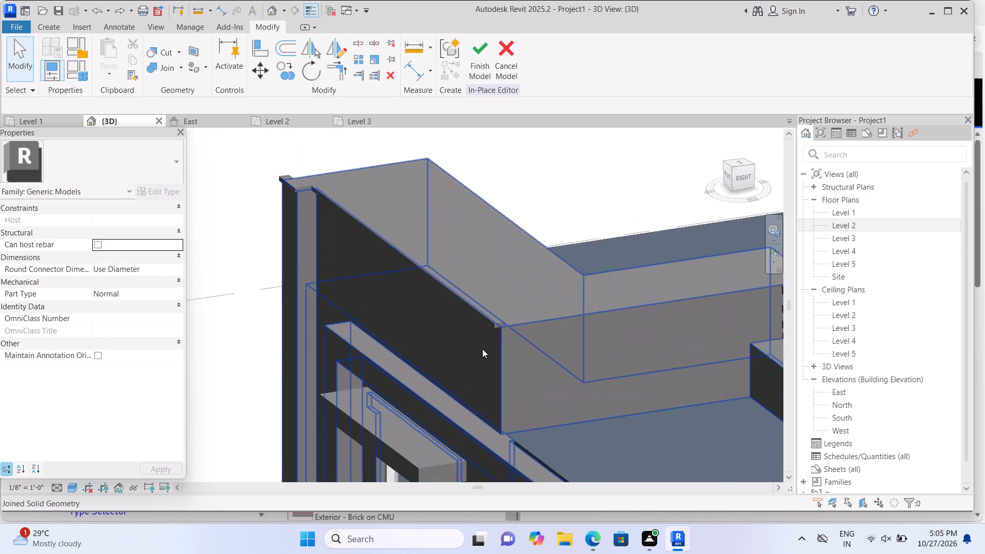
{"action": "scroll", "coordinate": [482, 349], "scroll_direction": "down", "scroll_amount": 10}
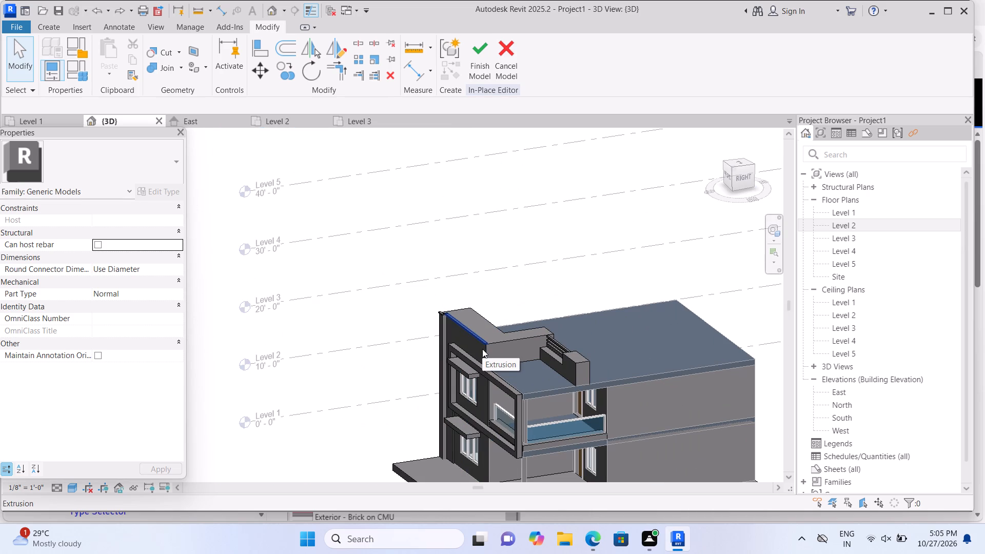
{"action": "scroll", "coordinate": [482, 349], "scroll_direction": "up", "scroll_amount": 3}
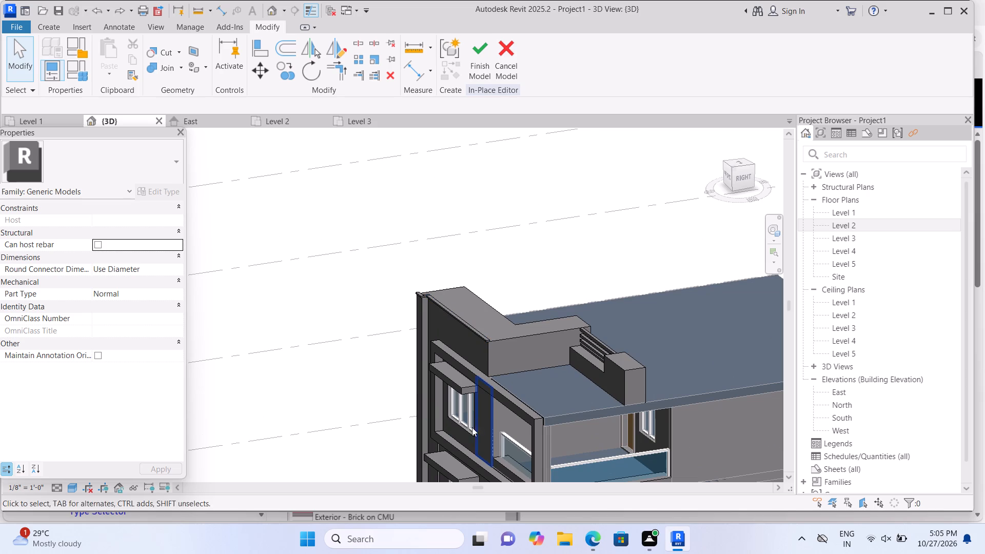
{"action": "scroll", "coordinate": [523, 382], "scroll_direction": "down", "scroll_amount": 4}
{"action": "scroll", "coordinate": [528, 390], "scroll_direction": "up", "scroll_amount": 3}
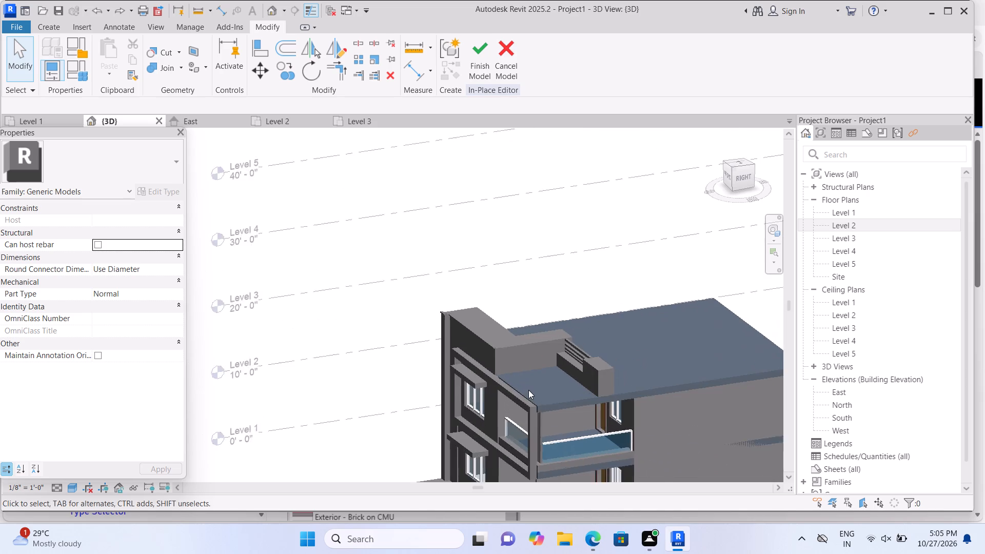
{"action": "scroll", "coordinate": [528, 390], "scroll_direction": "up", "scroll_amount": 2}
{"action": "scroll", "coordinate": [525, 395], "scroll_direction": "down", "scroll_amount": 3}
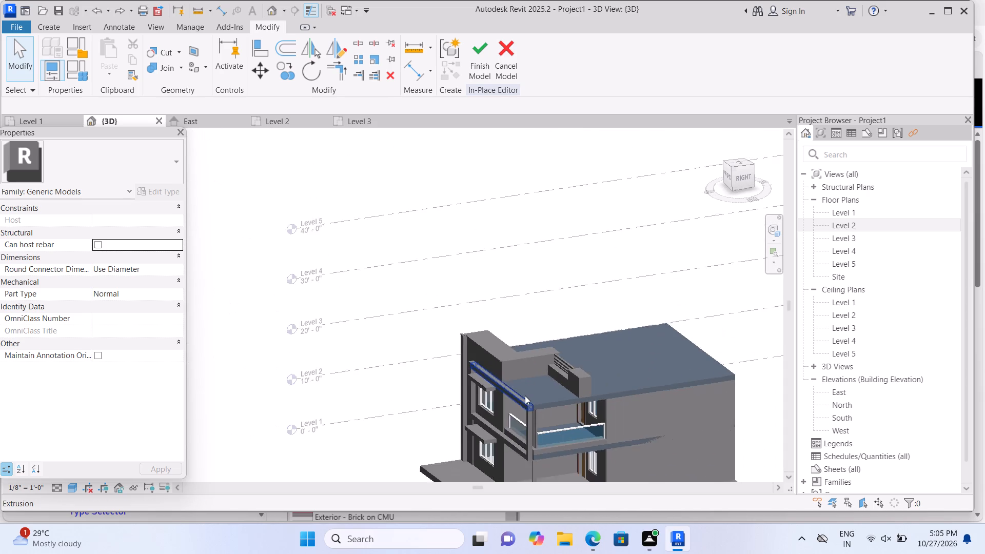
Examine the front facade from a lower angle, including the framed bay, balcony railing and ground-floor openings.
{"action": "scroll", "coordinate": [525, 395], "scroll_direction": "down", "scroll_amount": 9}
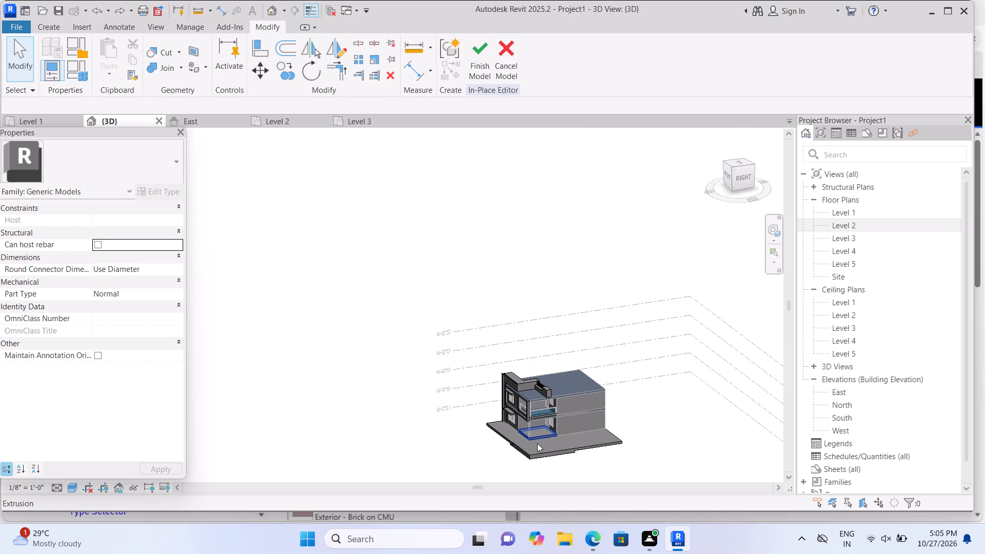
{"action": "scroll", "coordinate": [537, 443], "scroll_direction": "up", "scroll_amount": 7}
{"action": "middle_click_drag", "start_coordinate": [537, 443], "coordinate": [539, 389], "text": "shift"}
{"action": "scroll", "coordinate": [539, 389], "scroll_direction": "up", "scroll_amount": 4}
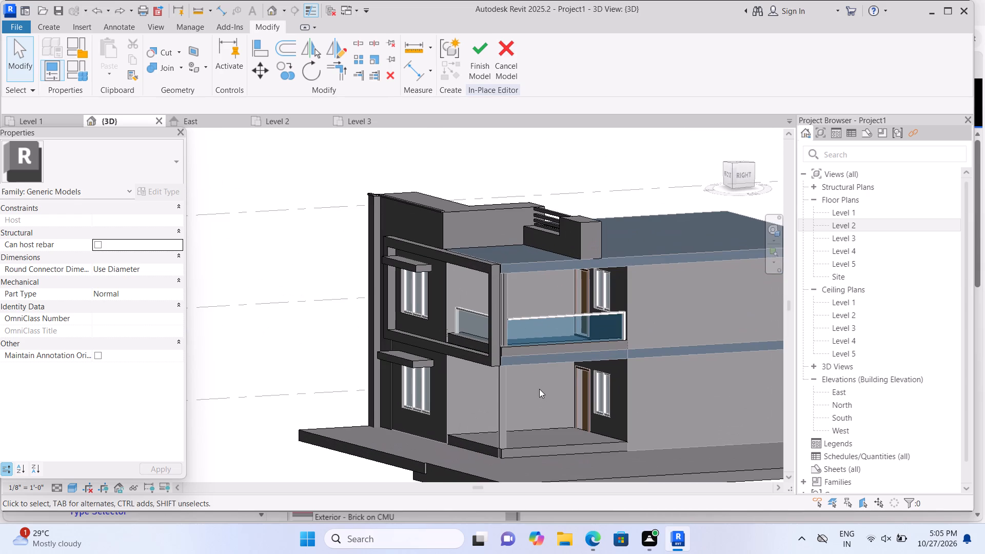
{"action": "scroll", "coordinate": [528, 382], "scroll_direction": "up", "scroll_amount": 3}
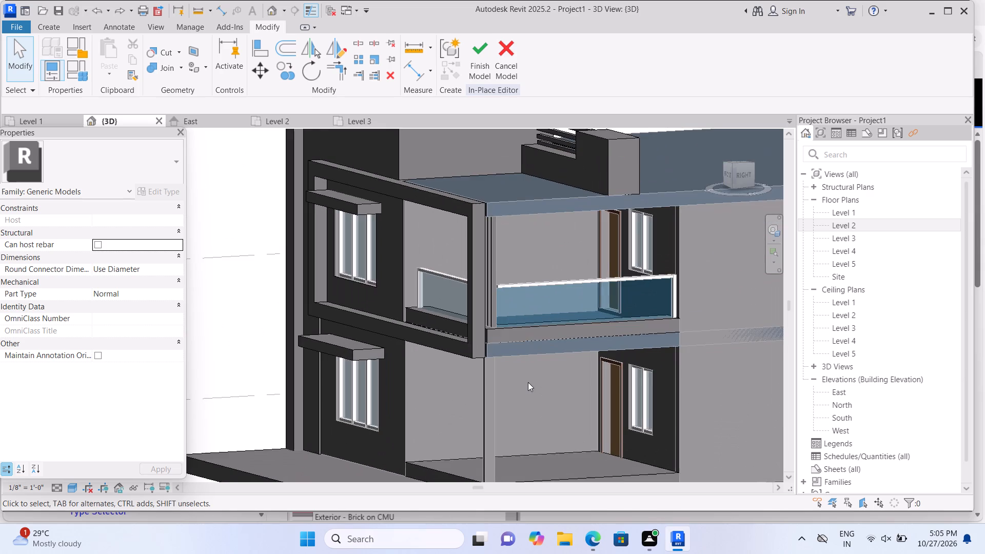
{"action": "scroll", "coordinate": [528, 382], "scroll_direction": "up", "scroll_amount": 1}
{"action": "middle_click", "coordinate": [528, 382]}
{"action": "scroll", "coordinate": [528, 382], "scroll_direction": "down", "scroll_amount": 3}
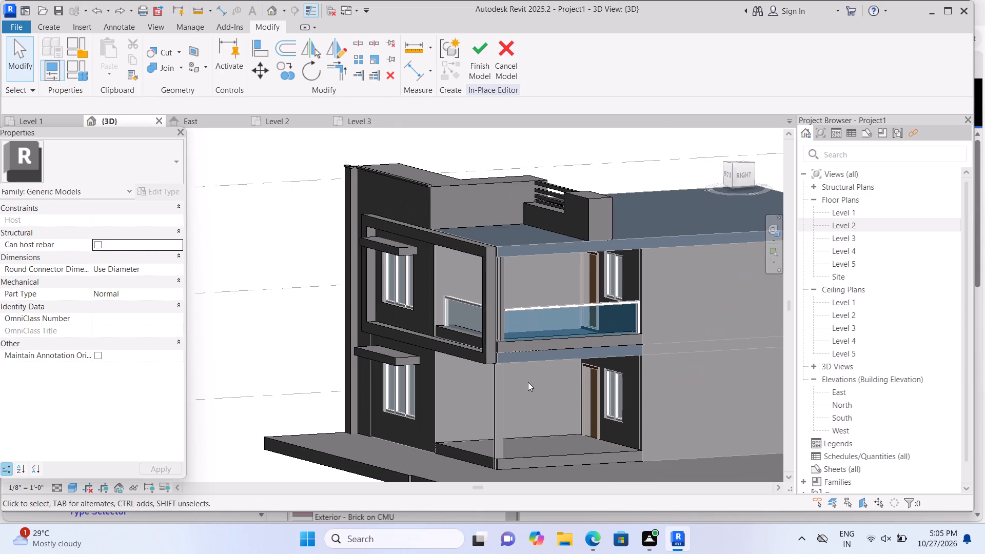
{"action": "scroll", "coordinate": [528, 382], "scroll_direction": "up", "scroll_amount": 3}
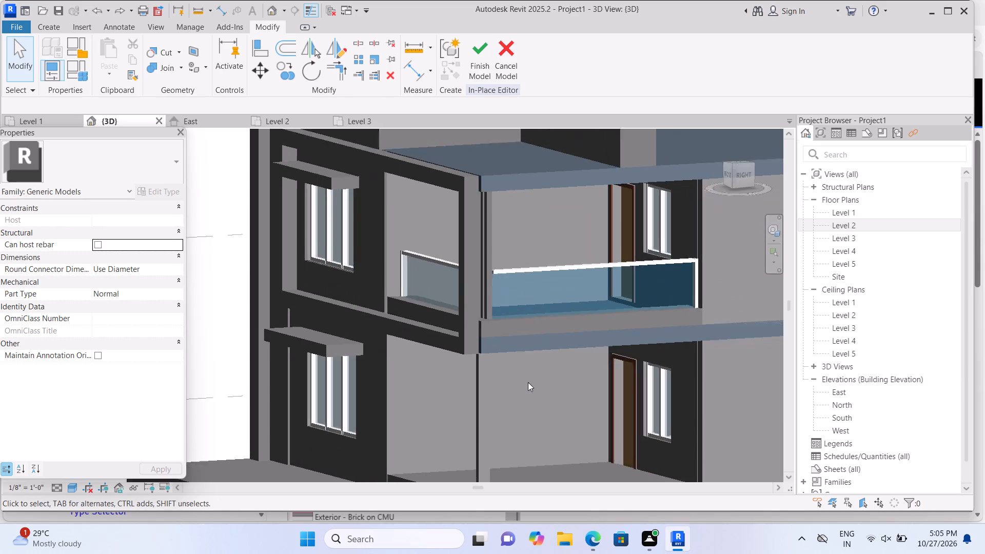
{"action": "scroll", "coordinate": [528, 382], "scroll_direction": "up", "scroll_amount": 1}
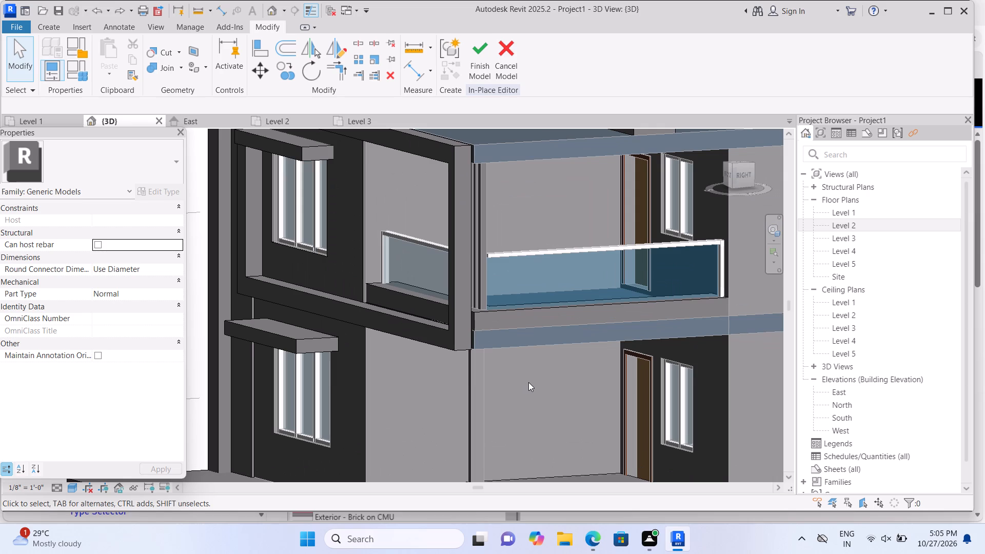
{"action": "scroll", "coordinate": [528, 382], "scroll_direction": "up", "scroll_amount": 1}
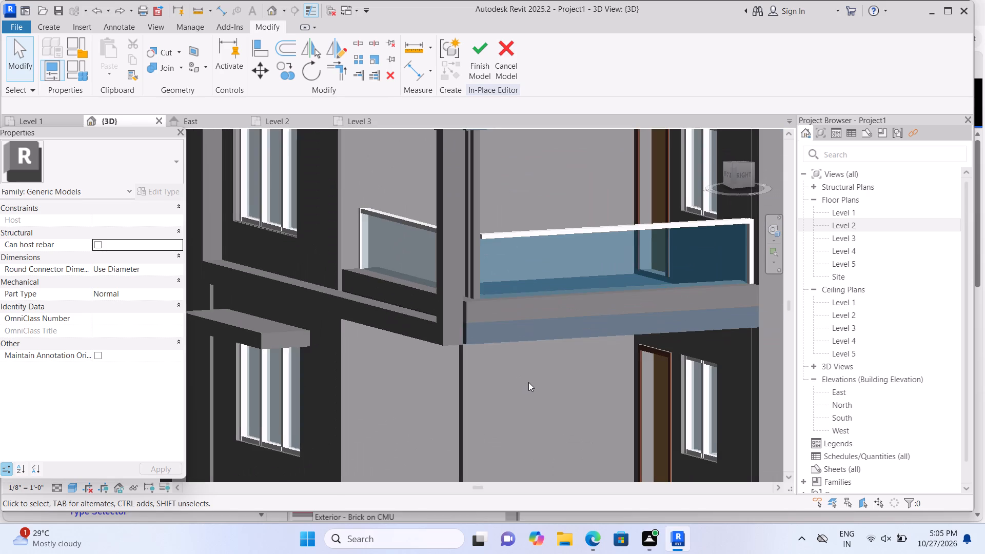
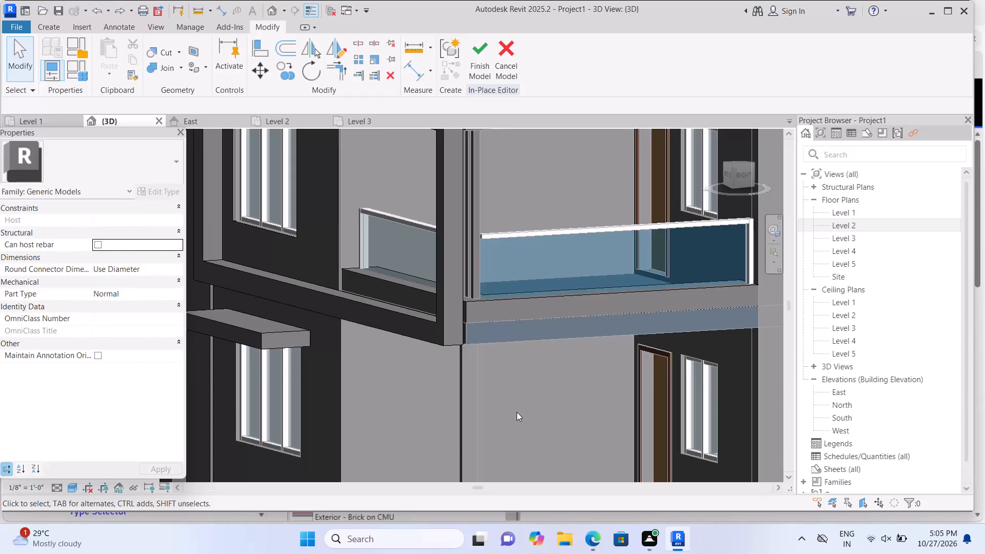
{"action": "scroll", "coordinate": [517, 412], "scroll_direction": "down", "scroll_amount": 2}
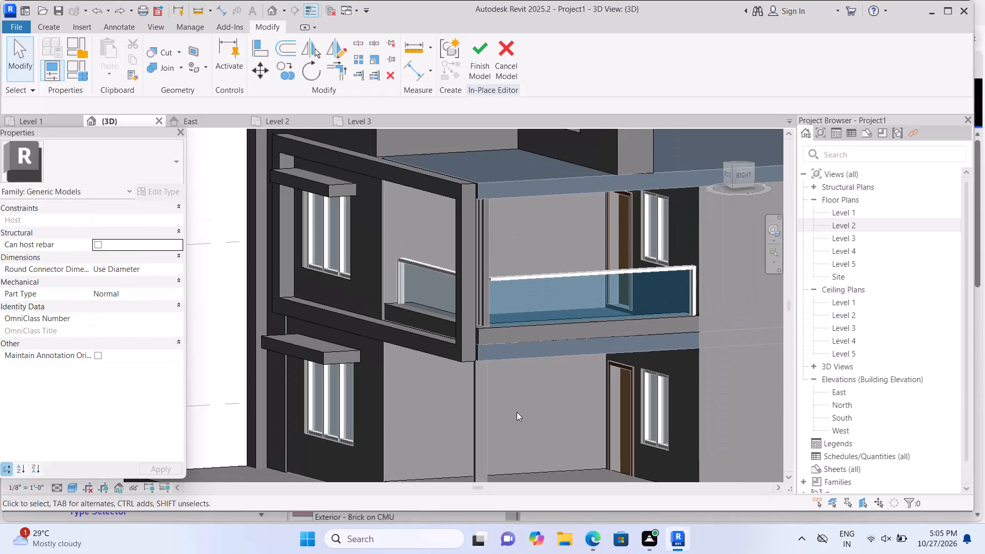
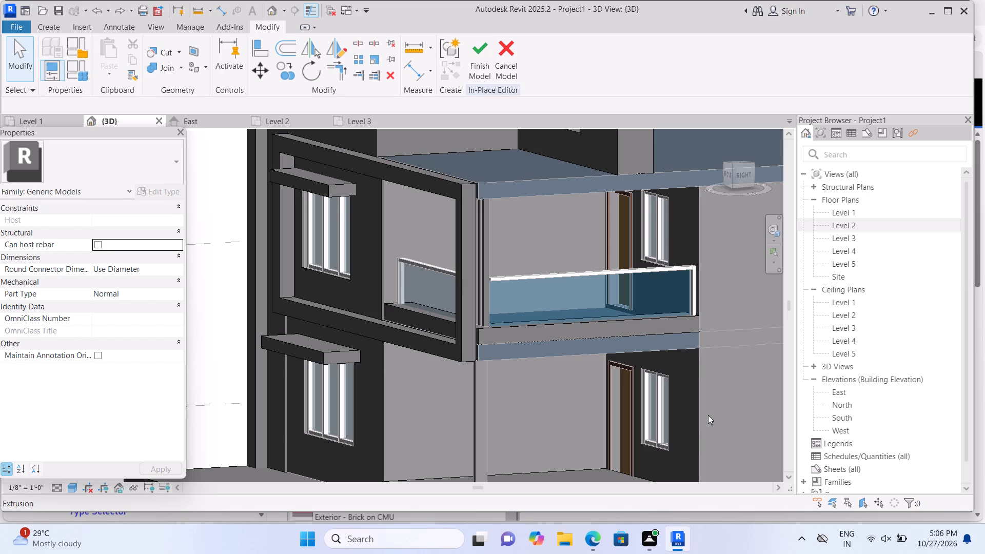
Examine the facade frame, balcony, vertical bars and rooftop parapet from the front and side.
{"action": "scroll", "coordinate": [708, 415], "scroll_direction": "down", "scroll_amount": 3}
{"action": "scroll", "coordinate": [644, 303], "scroll_direction": "up", "scroll_amount": 3}
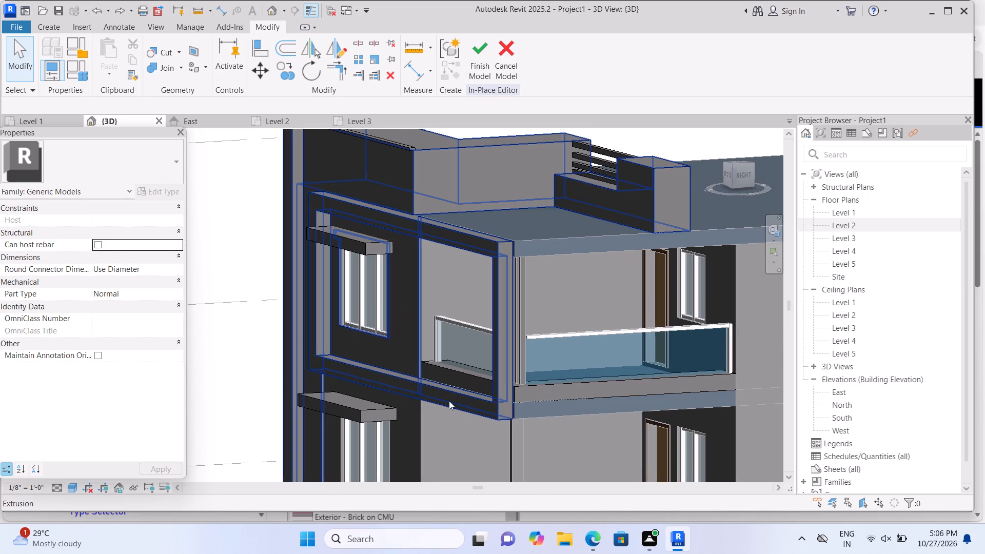
{"action": "scroll", "coordinate": [485, 405], "scroll_direction": "down", "scroll_amount": 1}
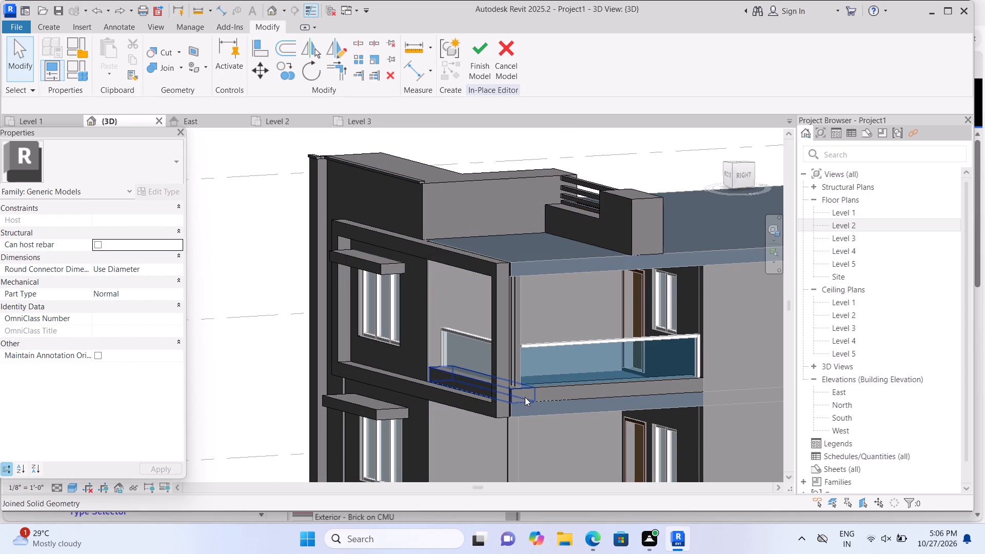
{"action": "middle_click_drag", "start_coordinate": [529, 452], "coordinate": [624, 381], "text": "shift"}
{"action": "middle_click", "coordinate": [624, 381]}
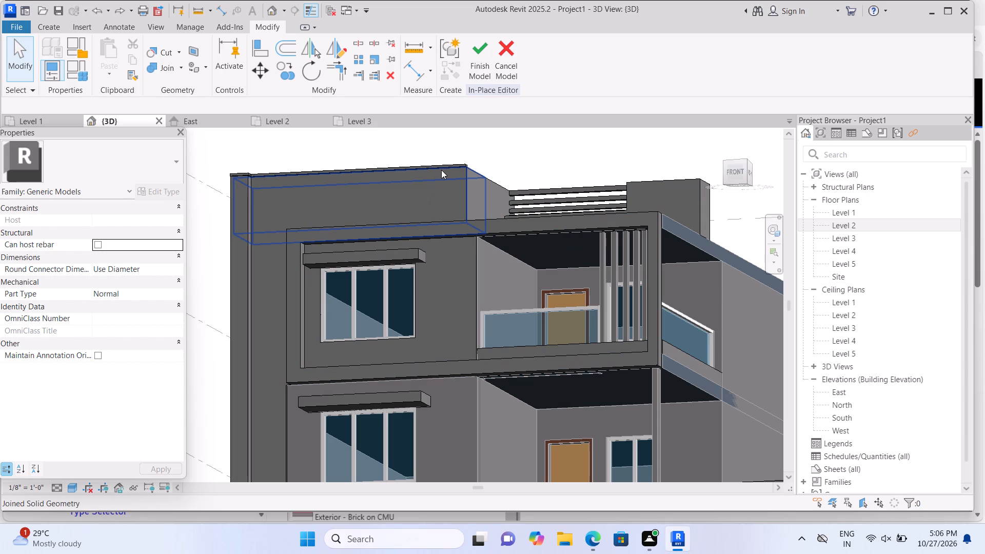
{"action": "scroll", "coordinate": [438, 157], "scroll_direction": "up", "scroll_amount": 1}
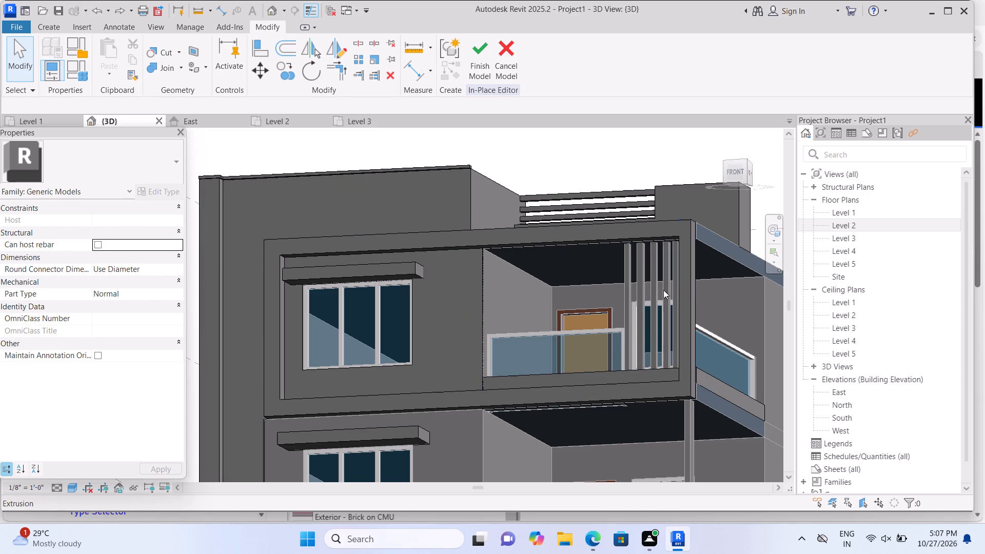
{"action": "key", "text": "Escape"}
{"action": "scroll", "coordinate": [660, 251], "scroll_direction": "up", "scroll_amount": 1}
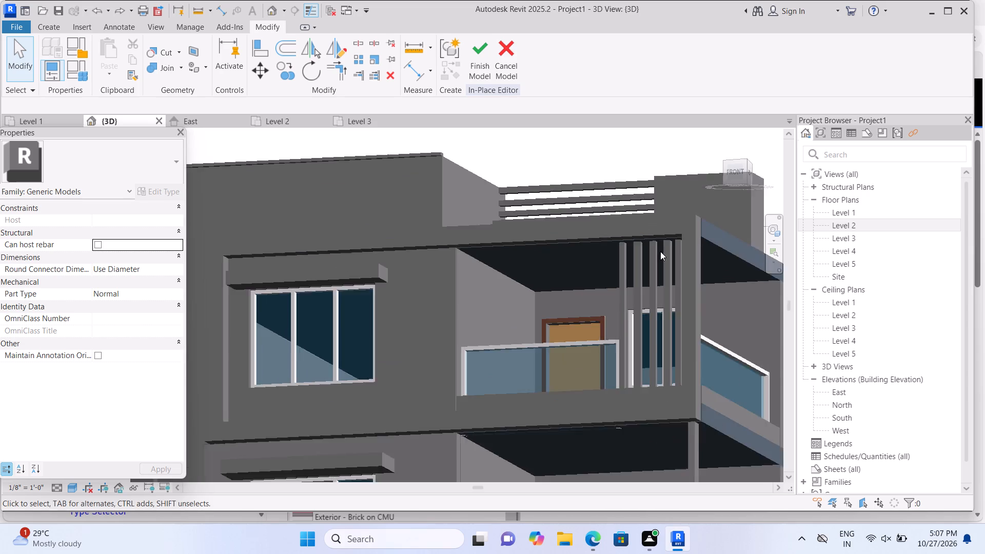
{"action": "scroll", "coordinate": [660, 251], "scroll_direction": "up", "scroll_amount": 3}
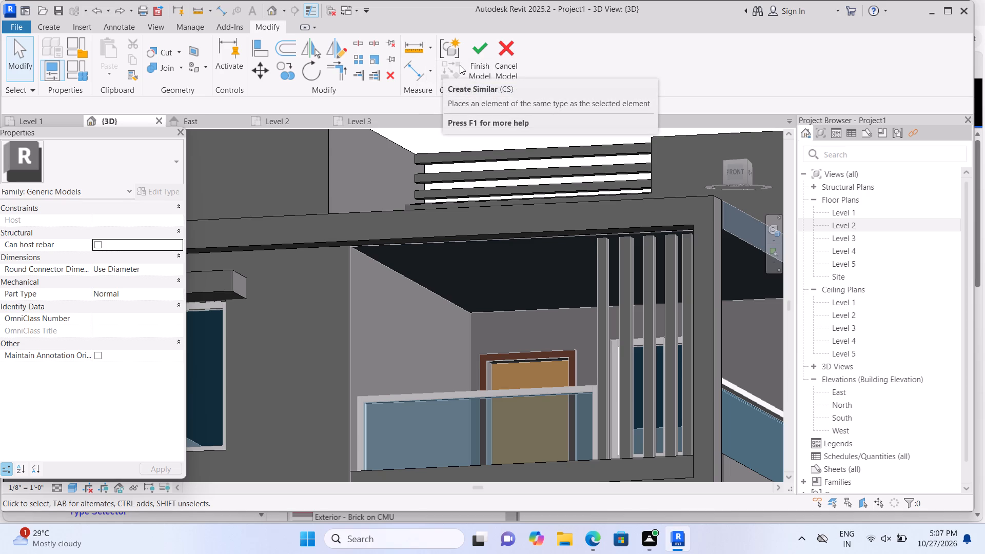
Finish the in-place model and dismiss the save reminder without saving.
{"action": "left_click", "coordinate": [488, 71]}
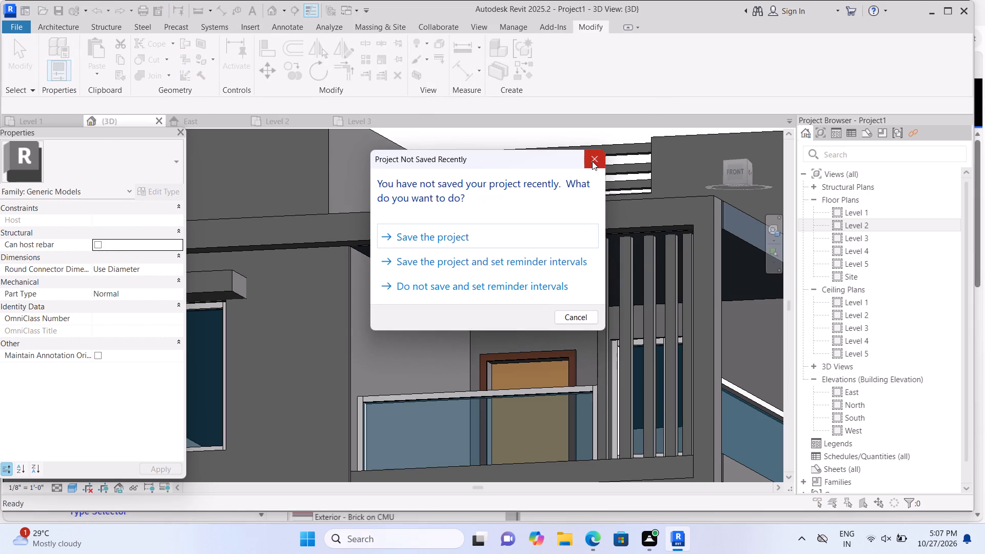
{"action": "left_click", "coordinate": [592, 161]}
Stretch the tops of the vertical bars at the upper balcony upward into the frame's top beam.
{"action": "left_click", "coordinate": [654, 303]}
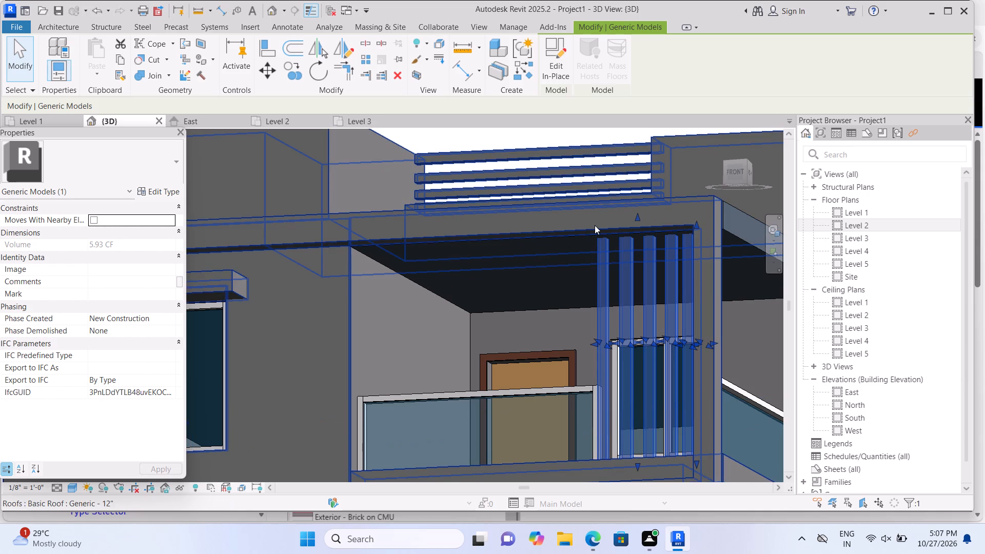
{"action": "left_click", "coordinate": [637, 217]}
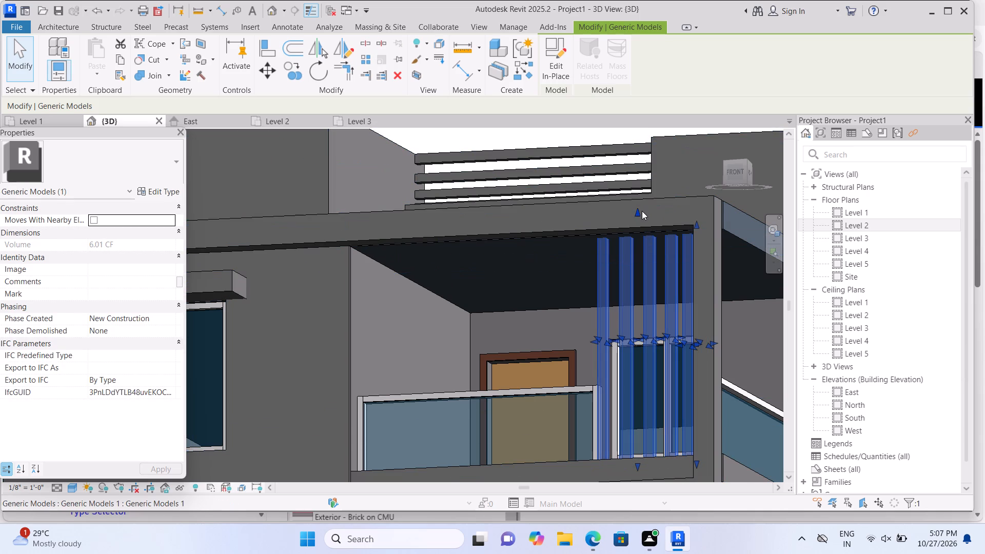
{"action": "left_click", "coordinate": [636, 212]}
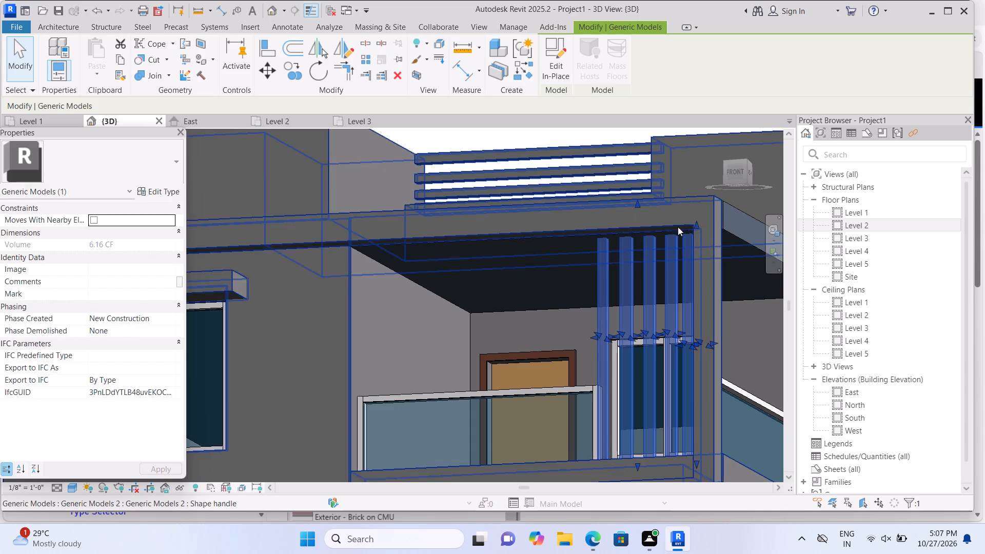
{"action": "left_click", "coordinate": [697, 223]}
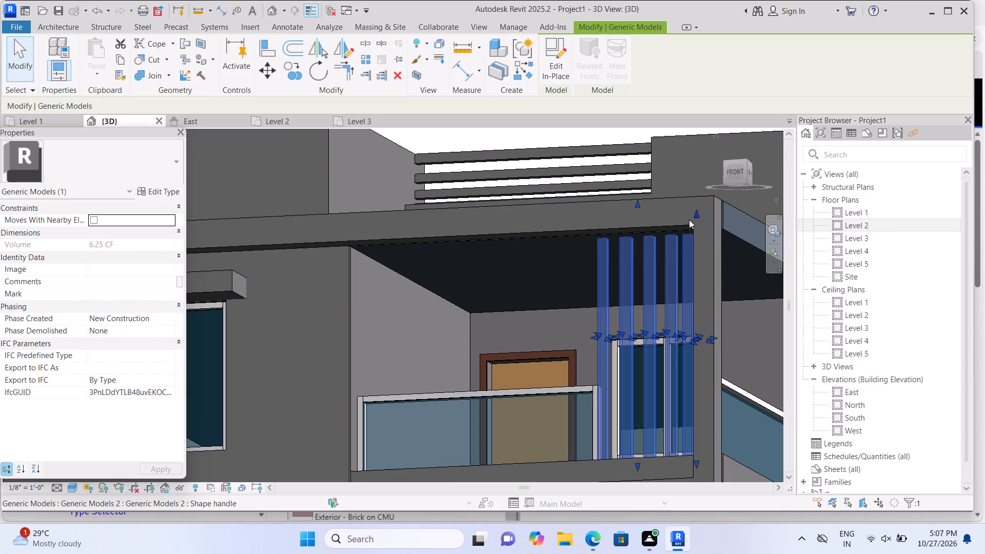
{"action": "scroll", "coordinate": [659, 246], "scroll_direction": "up", "scroll_amount": 3}
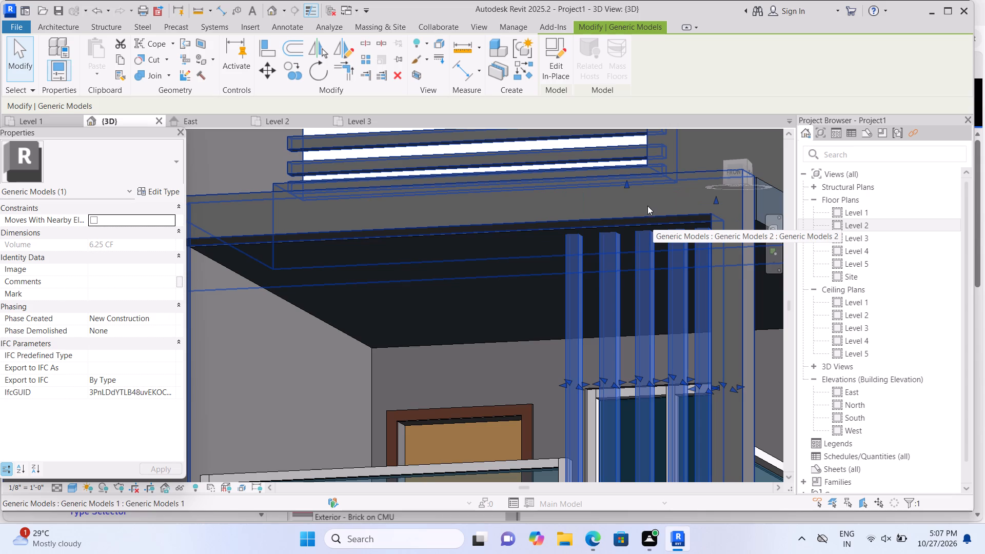
{"action": "left_click", "coordinate": [625, 183]}
{"action": "left_click", "coordinate": [626, 179]}
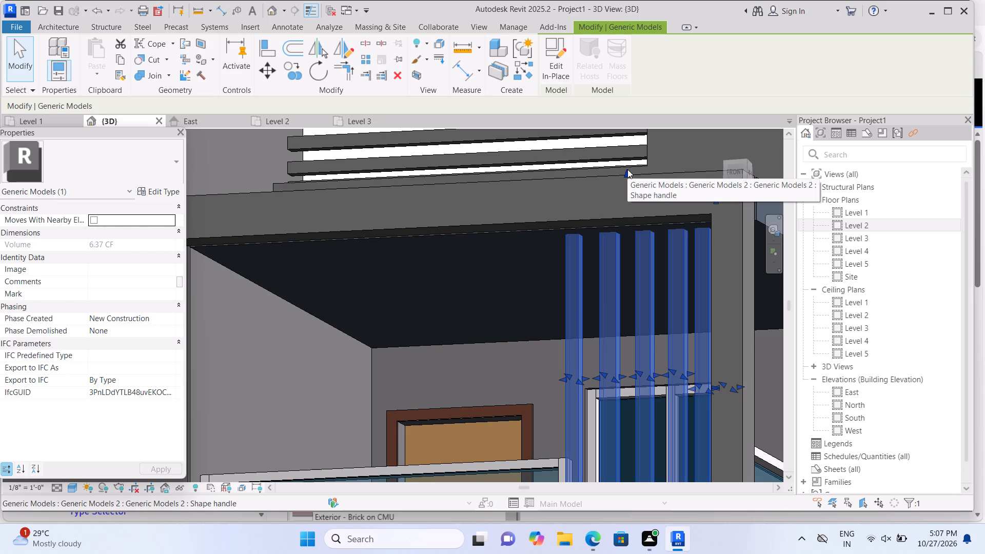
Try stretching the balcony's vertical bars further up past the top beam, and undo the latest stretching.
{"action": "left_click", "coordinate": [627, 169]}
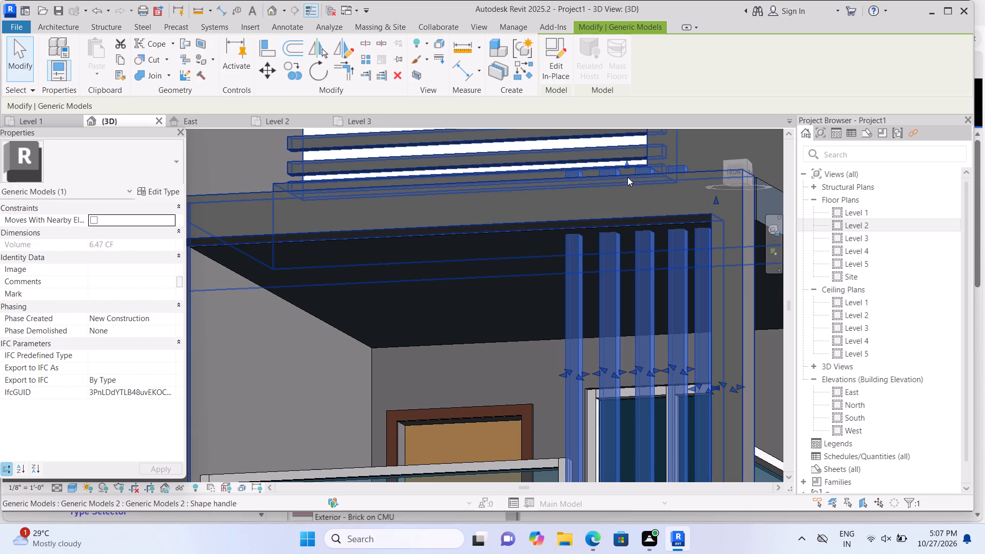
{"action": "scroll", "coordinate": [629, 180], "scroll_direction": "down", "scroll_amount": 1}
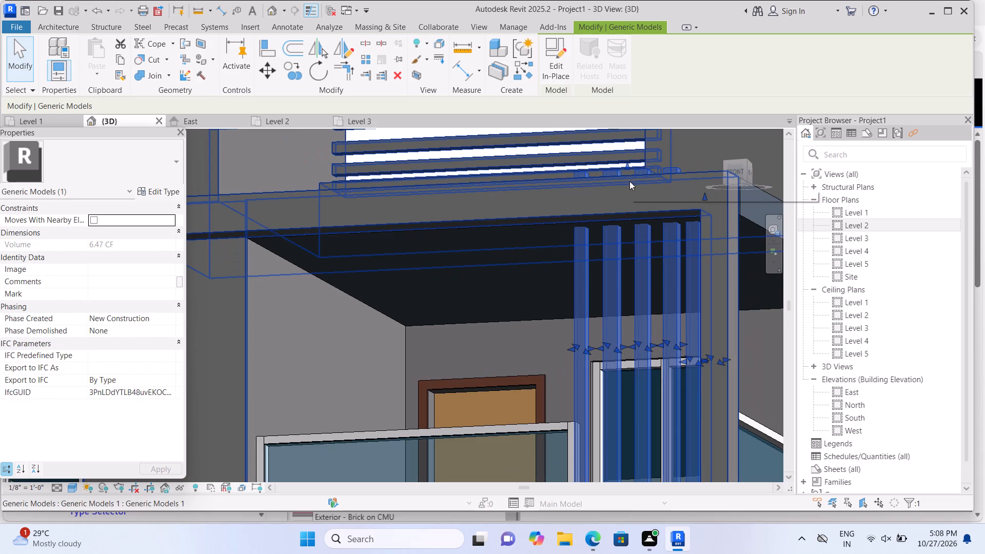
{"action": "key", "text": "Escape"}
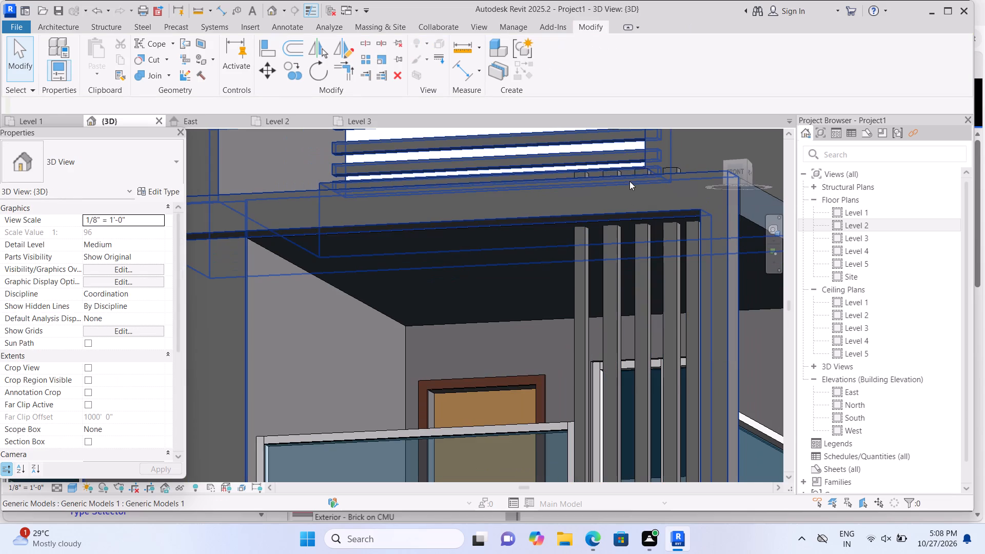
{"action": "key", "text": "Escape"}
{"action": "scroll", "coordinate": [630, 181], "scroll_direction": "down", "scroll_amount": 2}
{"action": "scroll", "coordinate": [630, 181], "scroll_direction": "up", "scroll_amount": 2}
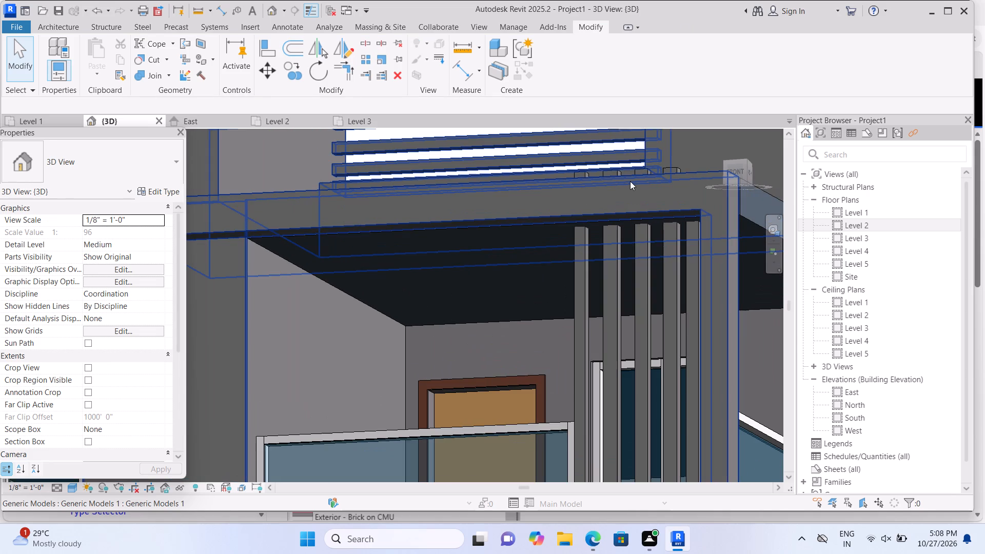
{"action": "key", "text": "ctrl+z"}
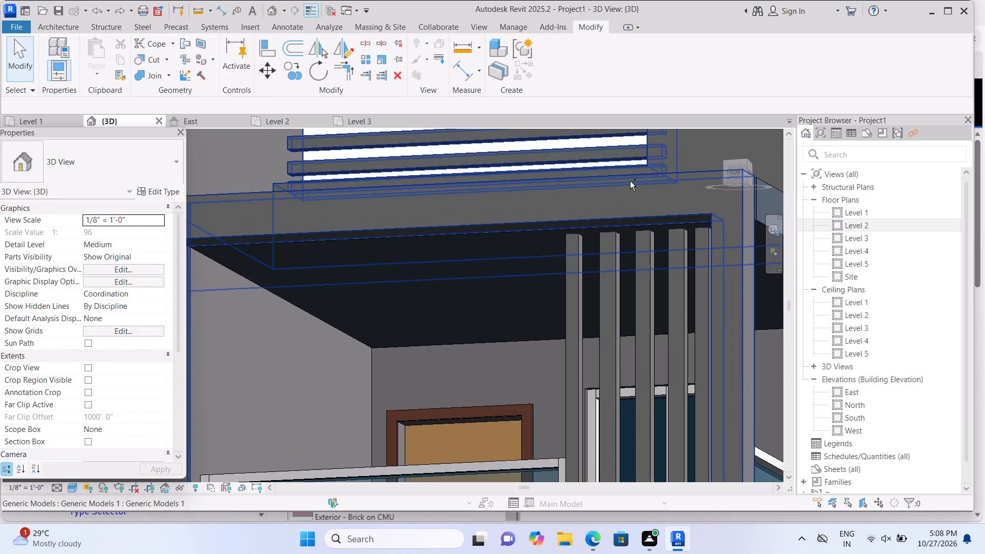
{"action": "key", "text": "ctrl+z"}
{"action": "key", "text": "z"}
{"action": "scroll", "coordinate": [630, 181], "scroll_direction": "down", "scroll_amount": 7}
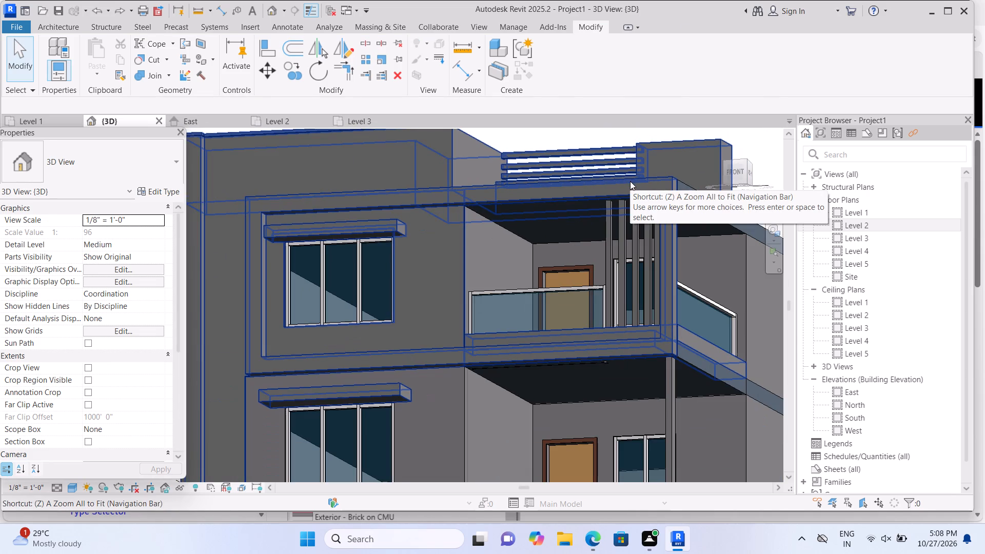
Open the generic model containing the facade frame and rooftop parapet for in-place editing.
{"action": "left_click", "coordinate": [630, 181]}
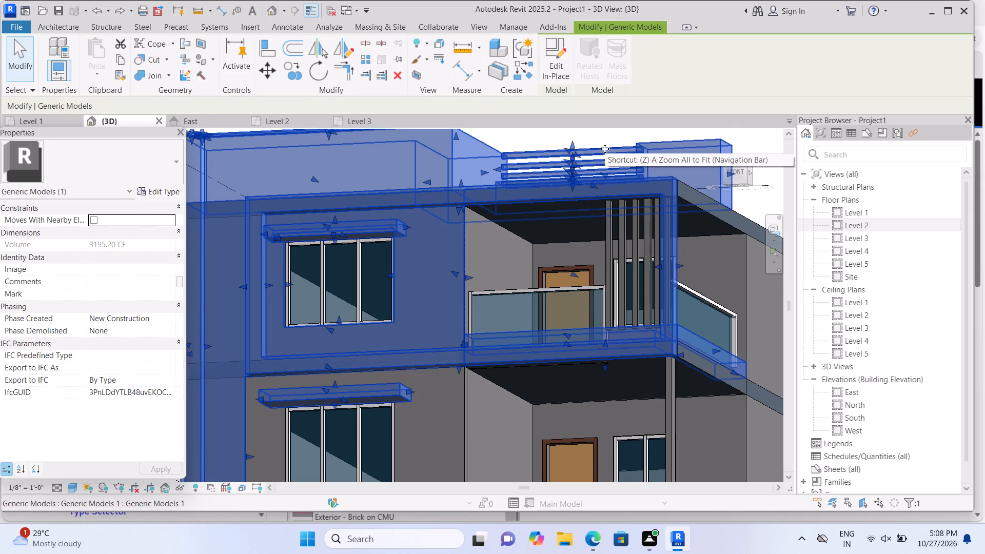
{"action": "left_click", "coordinate": [559, 70]}
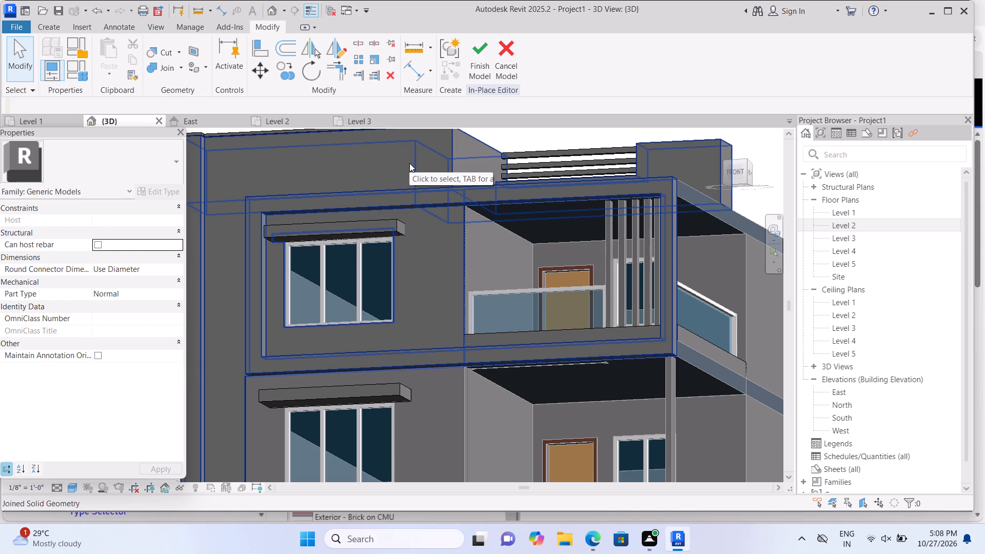
Examine the front facade and the rooftop parapet blocks, their cap strip and the barred notch from several angles.
{"action": "middle_click_drag", "start_coordinate": [410, 207], "coordinate": [410, 260], "text": "shift"}
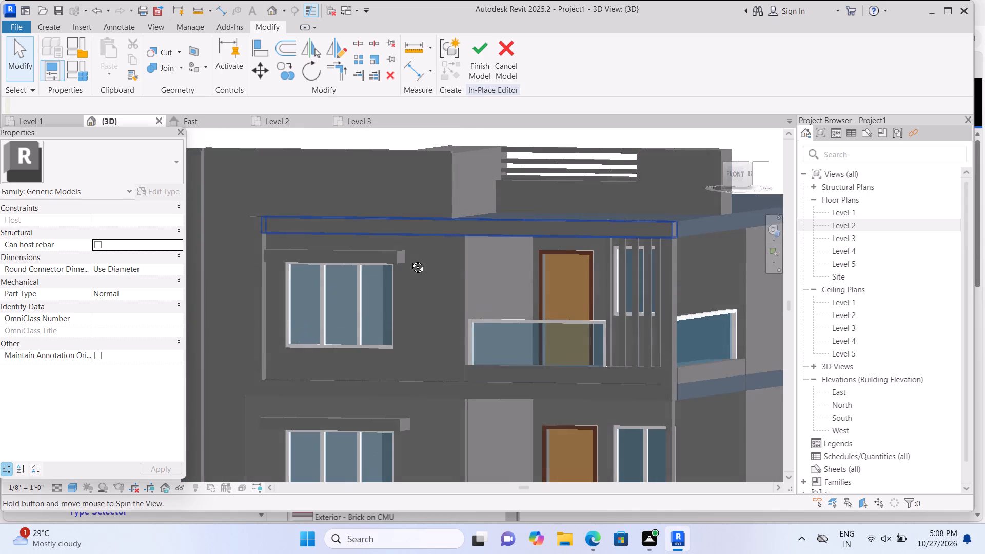
{"action": "middle_click_drag", "start_coordinate": [410, 260], "coordinate": [411, 263], "text": "shift"}
{"action": "middle_click", "coordinate": [411, 263], "text": "shift"}
{"action": "middle_click_drag", "start_coordinate": [411, 262], "coordinate": [408, 302], "text": "shift"}
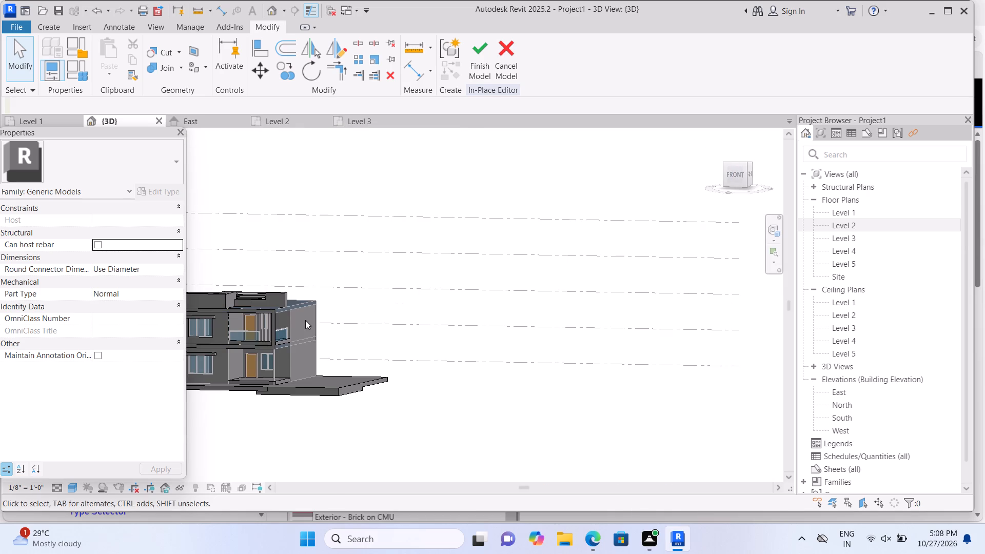
{"action": "scroll", "coordinate": [246, 319], "scroll_direction": "up", "scroll_amount": 6}
{"action": "middle_click", "coordinate": [243, 334]}
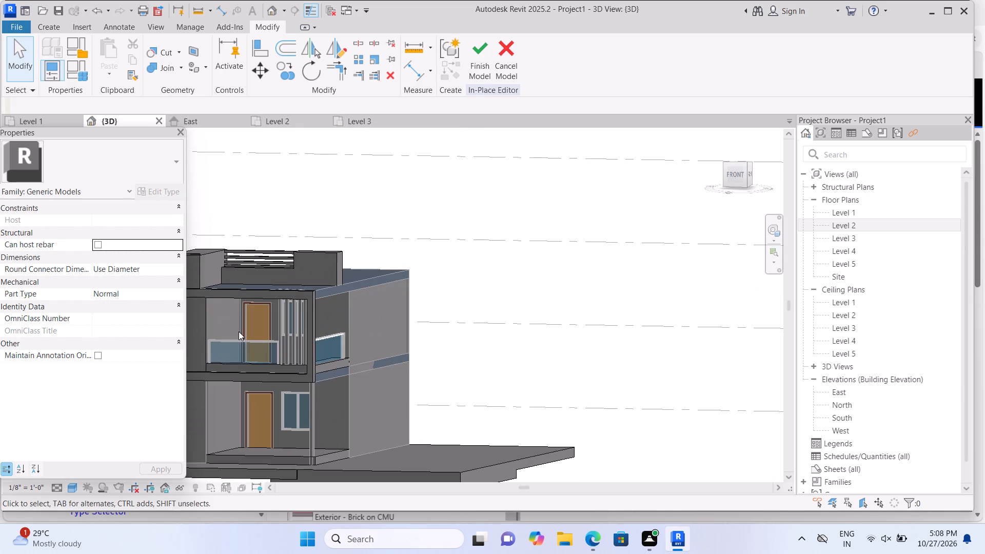
{"action": "middle_click_drag", "start_coordinate": [285, 339], "coordinate": [613, 339]}
{"action": "scroll", "coordinate": [576, 312], "scroll_direction": "up", "scroll_amount": 3}
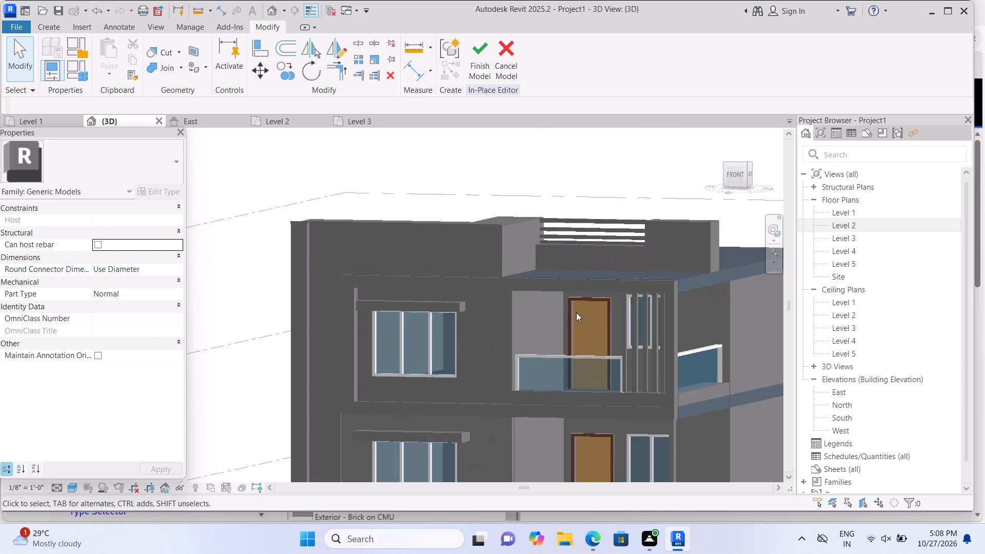
{"action": "scroll", "coordinate": [576, 312], "scroll_direction": "up", "scroll_amount": 1}
{"action": "middle_click_drag", "start_coordinate": [576, 312], "coordinate": [574, 323], "text": "shift"}
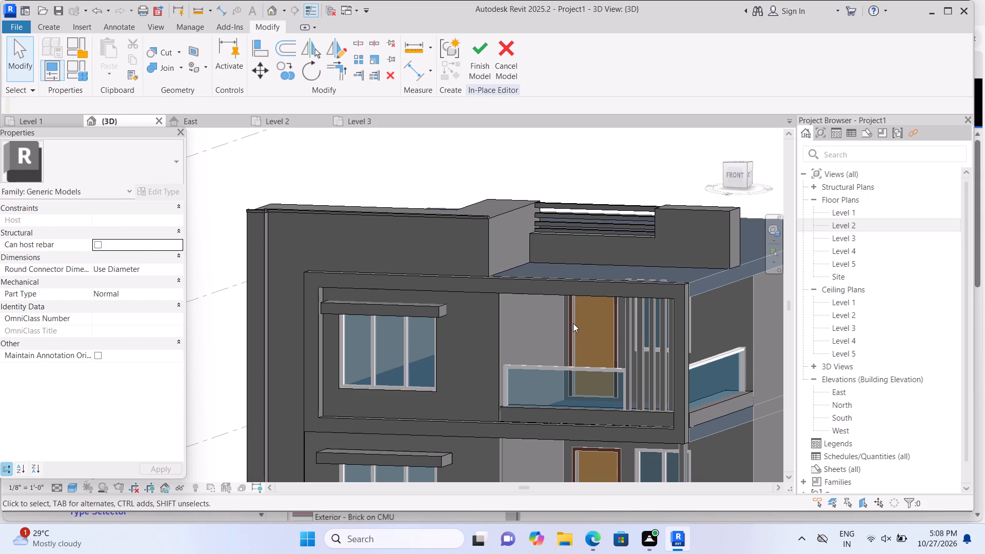
{"action": "scroll", "coordinate": [570, 322], "scroll_direction": "up", "scroll_amount": 3}
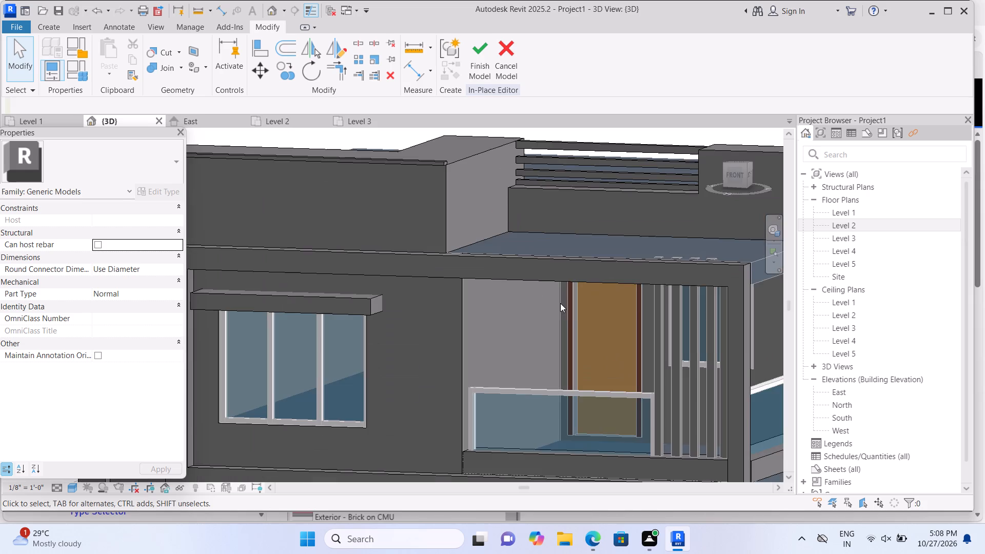
{"action": "middle_click_drag", "start_coordinate": [562, 308], "coordinate": [598, 432]}
{"action": "middle_click_drag", "start_coordinate": [553, 384], "coordinate": [594, 434]}
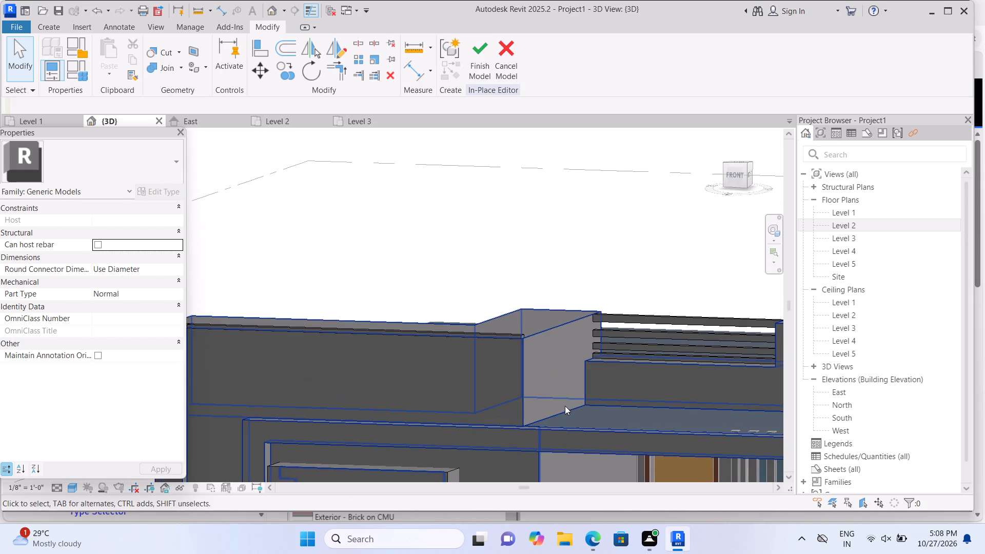
{"action": "middle_click_drag", "start_coordinate": [590, 415], "coordinate": [643, 420]}
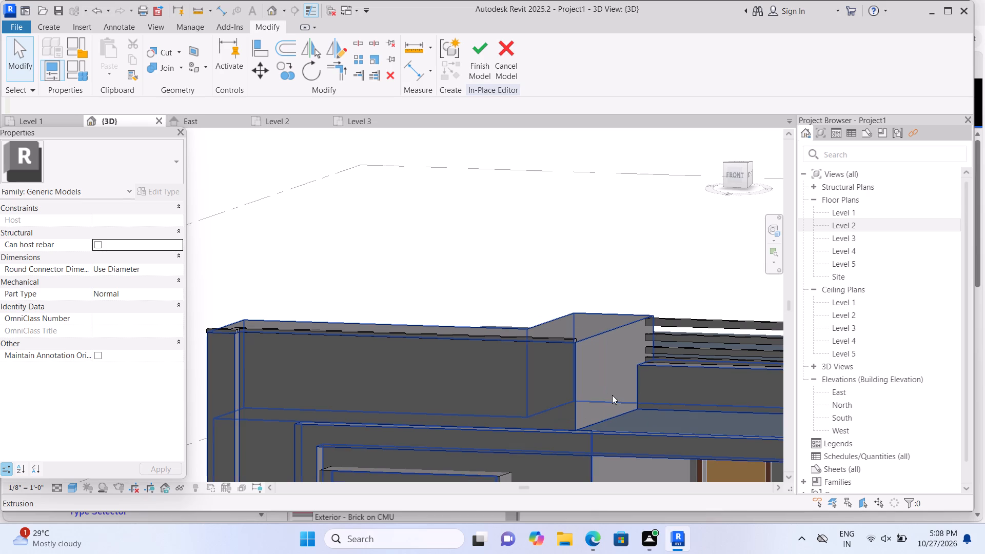
{"action": "middle_click_drag", "start_coordinate": [612, 401], "coordinate": [543, 403], "text": "shift"}
{"action": "scroll", "coordinate": [542, 377], "scroll_direction": "up", "scroll_amount": 1}
{"action": "middle_click", "coordinate": [542, 379]}
{"action": "middle_click_drag", "start_coordinate": [542, 378], "coordinate": [542, 380]}
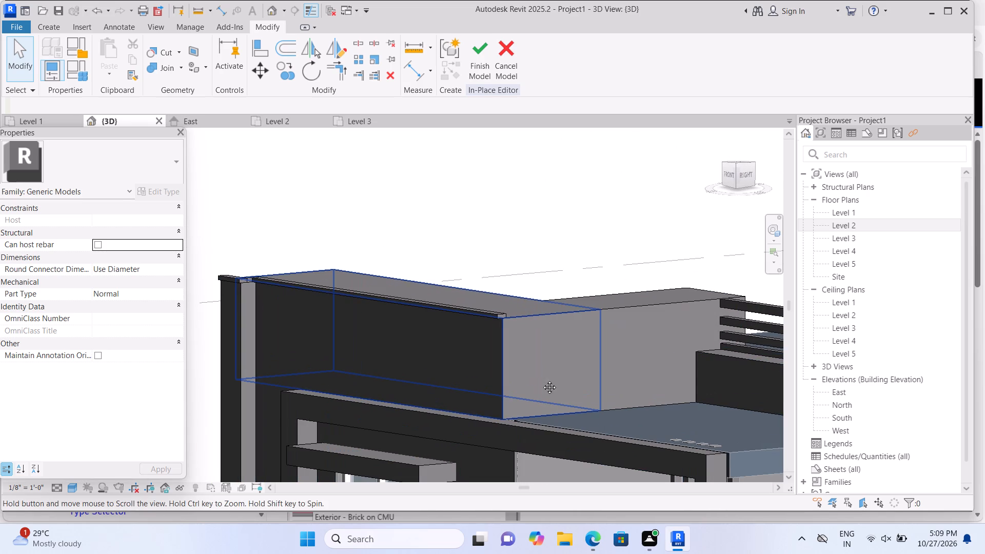
{"action": "middle_click_drag", "start_coordinate": [542, 380], "coordinate": [528, 422]}
{"action": "scroll", "coordinate": [527, 410], "scroll_direction": "up", "scroll_amount": 1}
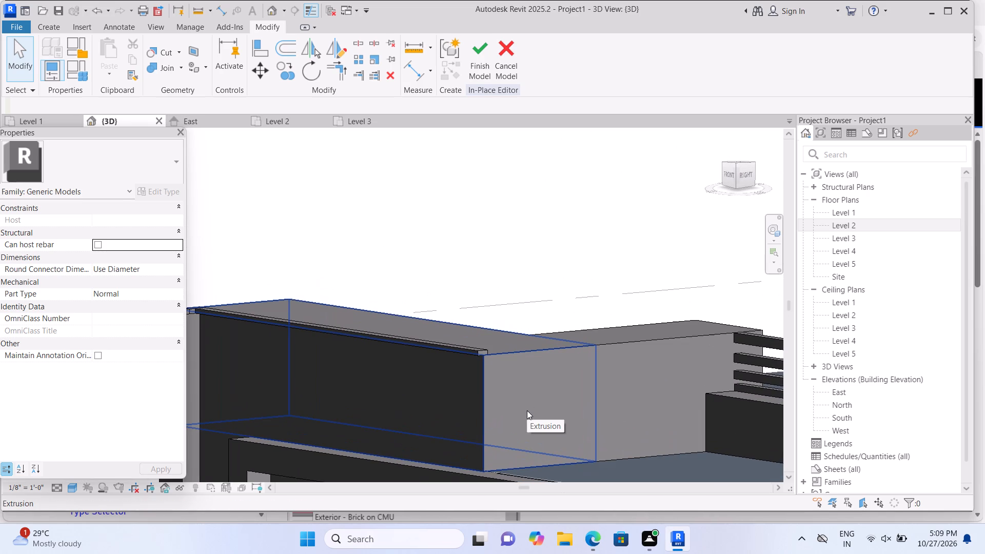
{"action": "middle_click_drag", "start_coordinate": [528, 395], "coordinate": [521, 395], "text": "shift"}
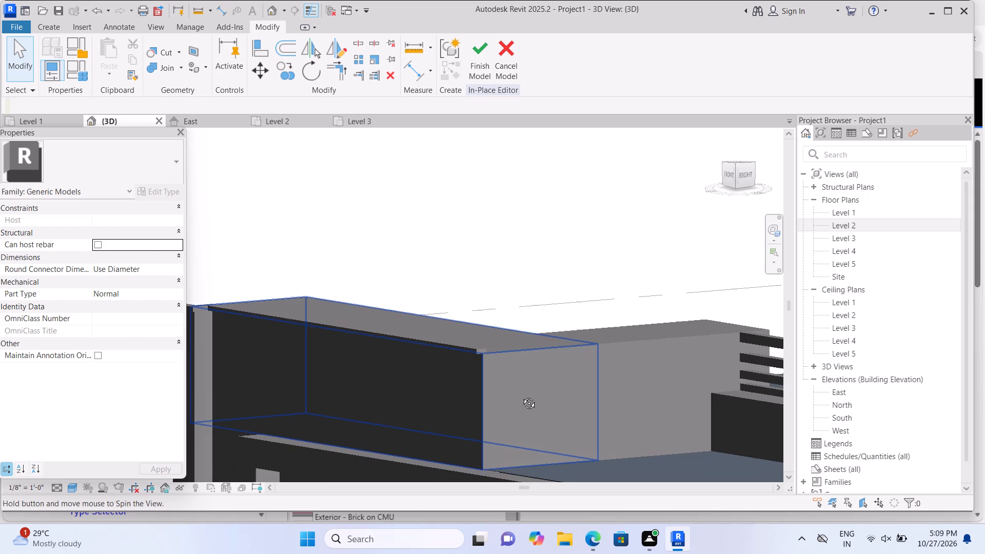
{"action": "middle_click_drag", "start_coordinate": [521, 395], "coordinate": [520, 394], "text": "shift"}
{"action": "scroll", "coordinate": [520, 394], "scroll_direction": "down", "scroll_amount": 3}
{"action": "middle_click", "coordinate": [520, 394]}
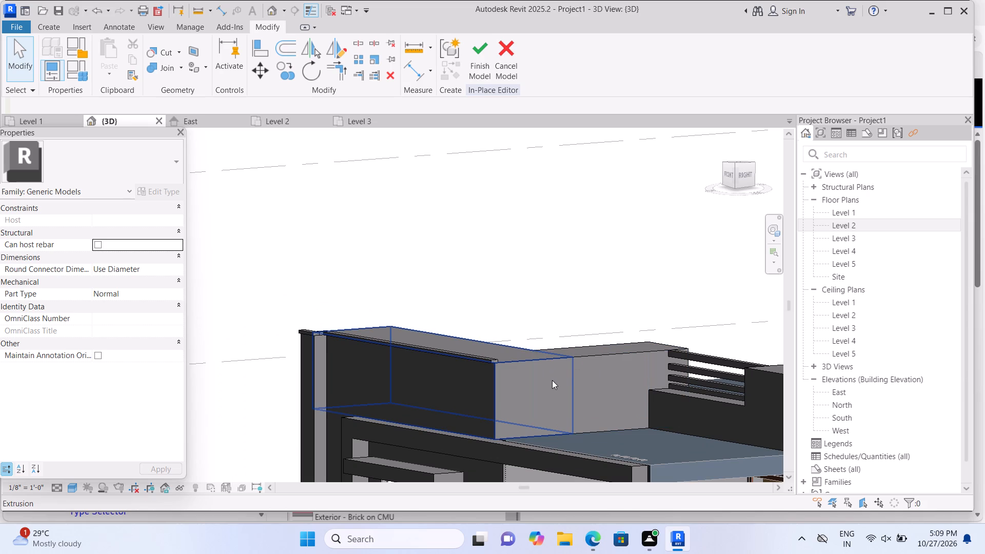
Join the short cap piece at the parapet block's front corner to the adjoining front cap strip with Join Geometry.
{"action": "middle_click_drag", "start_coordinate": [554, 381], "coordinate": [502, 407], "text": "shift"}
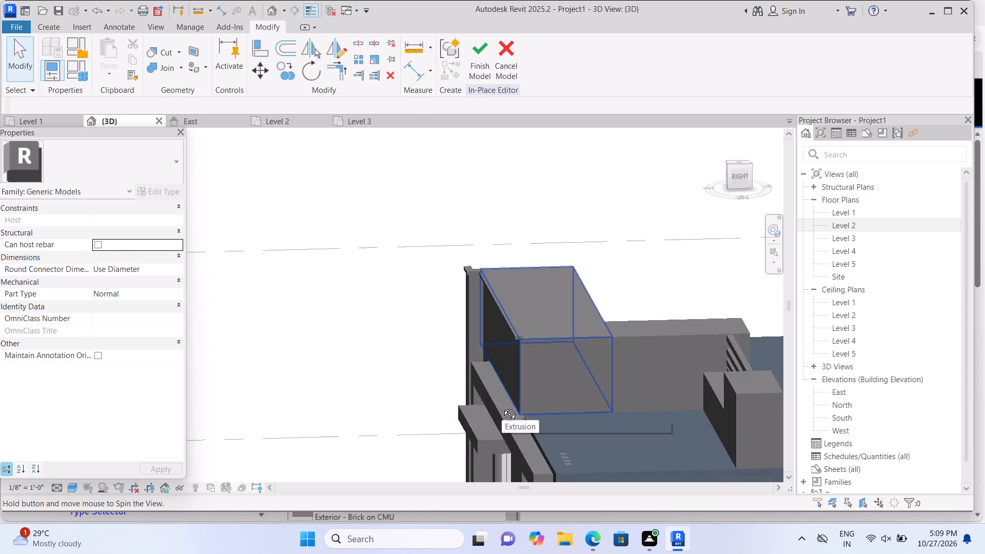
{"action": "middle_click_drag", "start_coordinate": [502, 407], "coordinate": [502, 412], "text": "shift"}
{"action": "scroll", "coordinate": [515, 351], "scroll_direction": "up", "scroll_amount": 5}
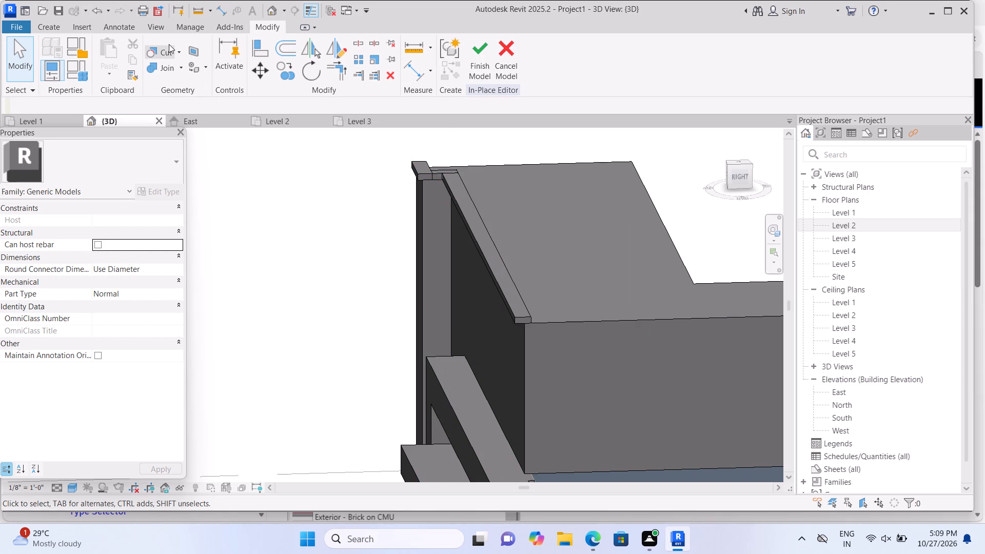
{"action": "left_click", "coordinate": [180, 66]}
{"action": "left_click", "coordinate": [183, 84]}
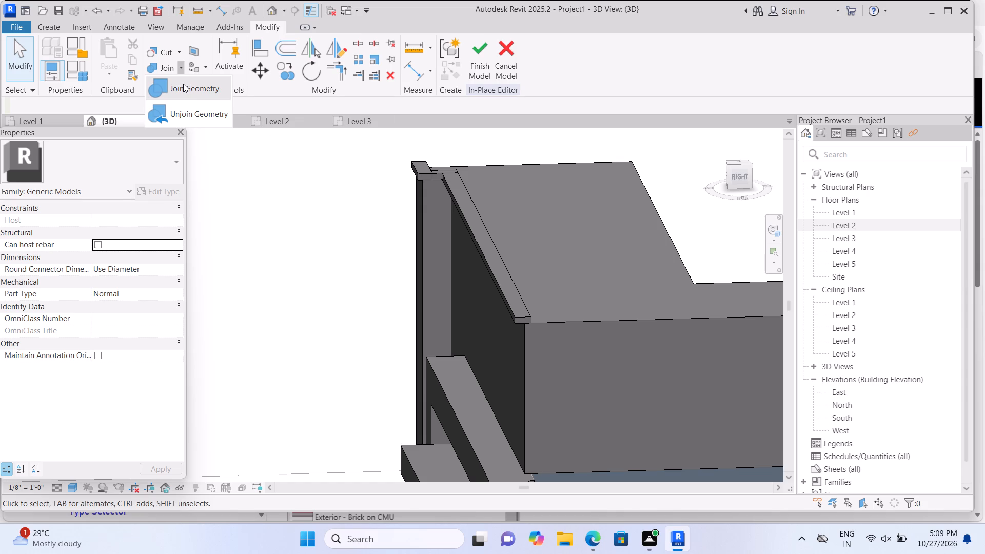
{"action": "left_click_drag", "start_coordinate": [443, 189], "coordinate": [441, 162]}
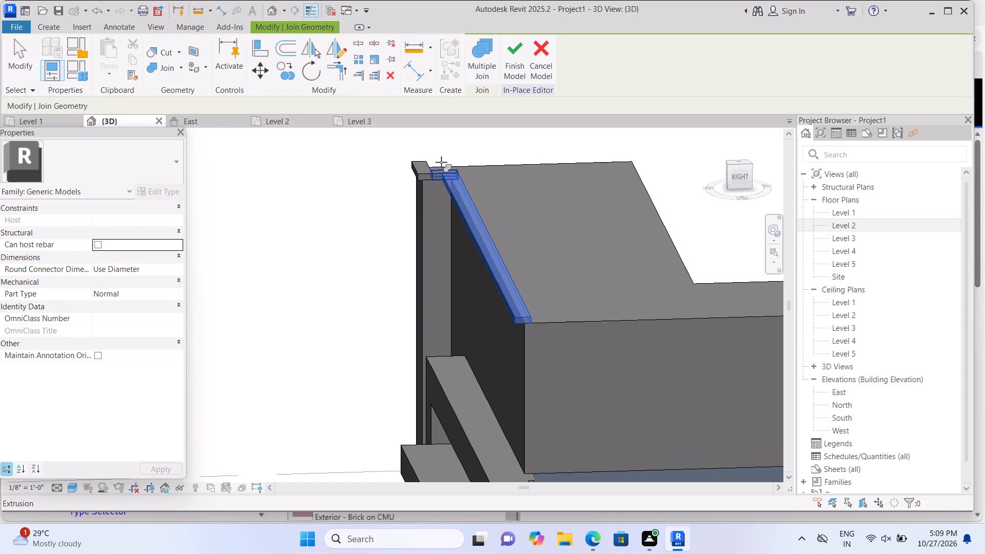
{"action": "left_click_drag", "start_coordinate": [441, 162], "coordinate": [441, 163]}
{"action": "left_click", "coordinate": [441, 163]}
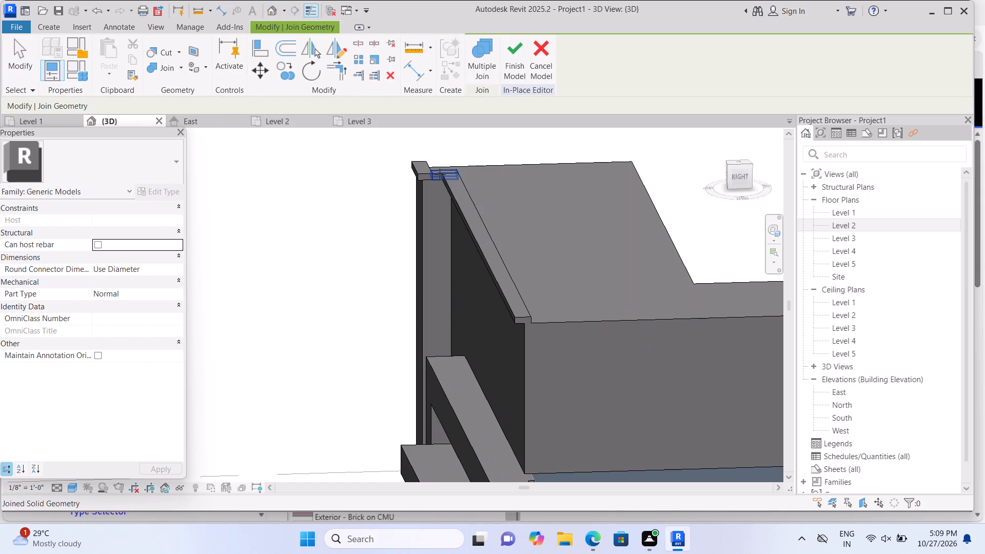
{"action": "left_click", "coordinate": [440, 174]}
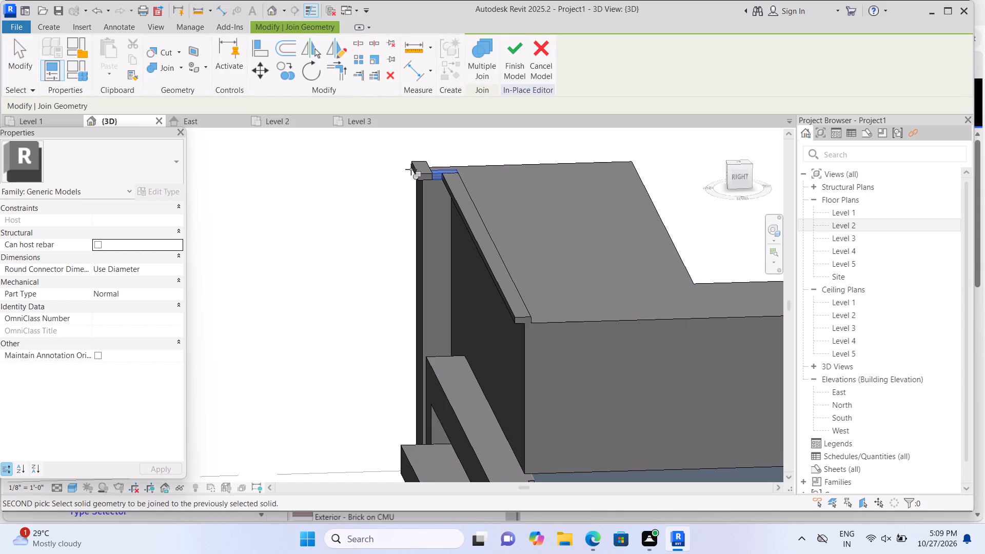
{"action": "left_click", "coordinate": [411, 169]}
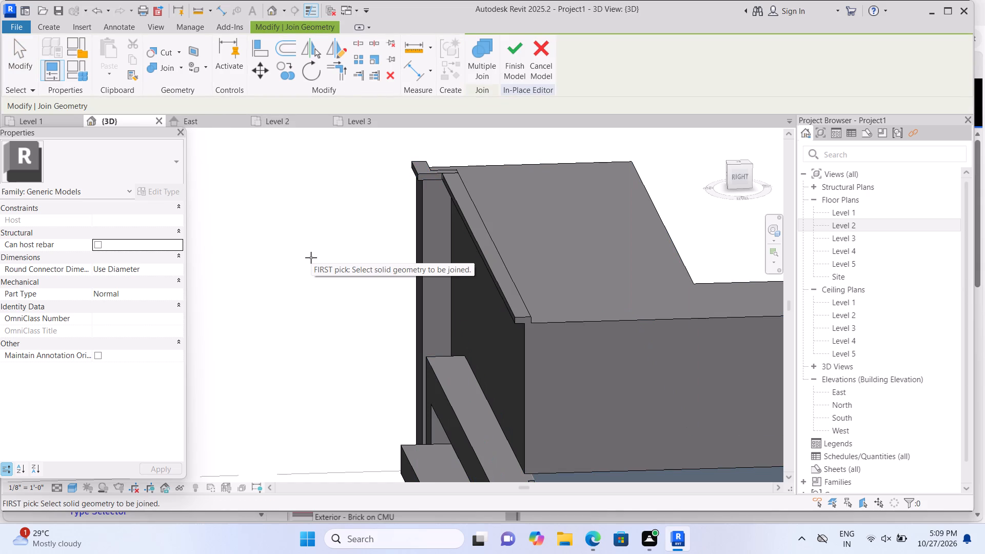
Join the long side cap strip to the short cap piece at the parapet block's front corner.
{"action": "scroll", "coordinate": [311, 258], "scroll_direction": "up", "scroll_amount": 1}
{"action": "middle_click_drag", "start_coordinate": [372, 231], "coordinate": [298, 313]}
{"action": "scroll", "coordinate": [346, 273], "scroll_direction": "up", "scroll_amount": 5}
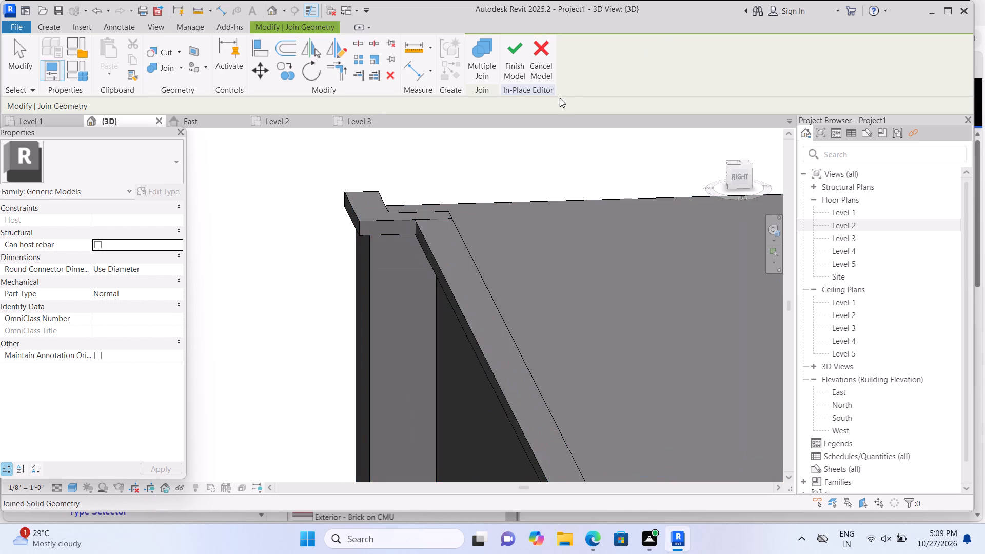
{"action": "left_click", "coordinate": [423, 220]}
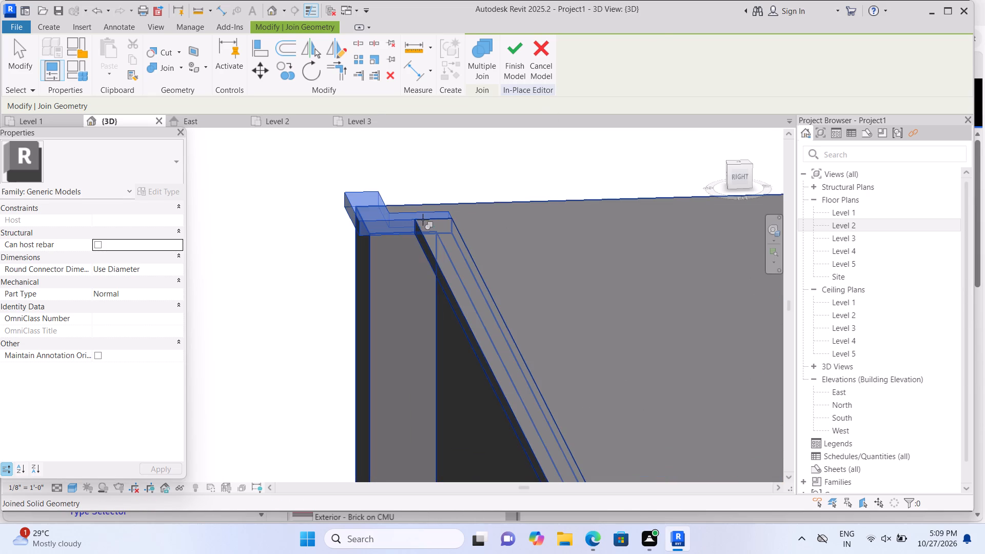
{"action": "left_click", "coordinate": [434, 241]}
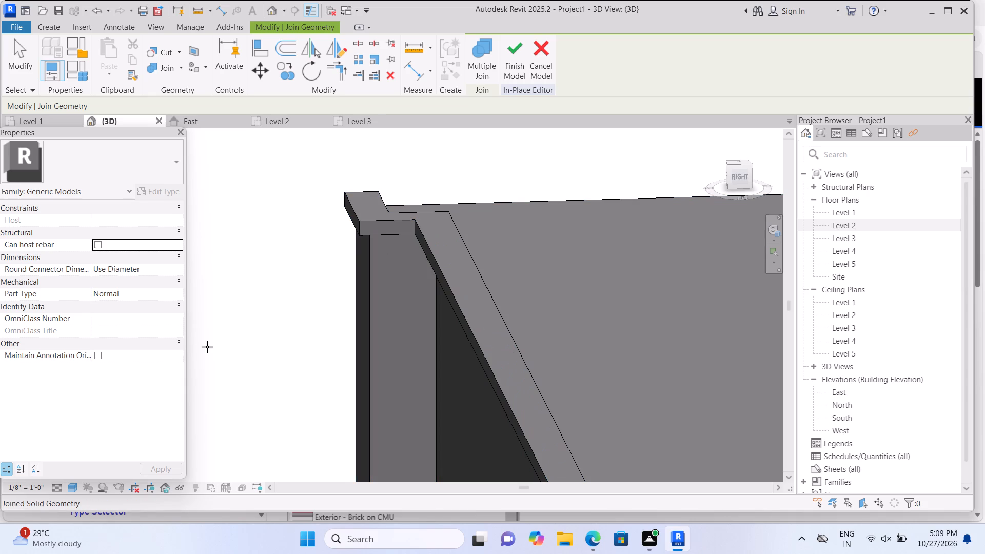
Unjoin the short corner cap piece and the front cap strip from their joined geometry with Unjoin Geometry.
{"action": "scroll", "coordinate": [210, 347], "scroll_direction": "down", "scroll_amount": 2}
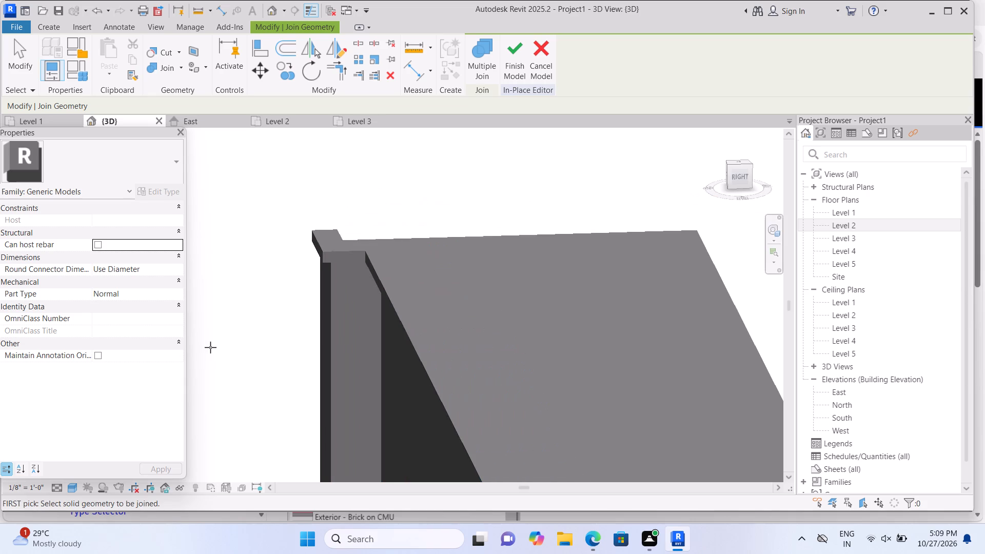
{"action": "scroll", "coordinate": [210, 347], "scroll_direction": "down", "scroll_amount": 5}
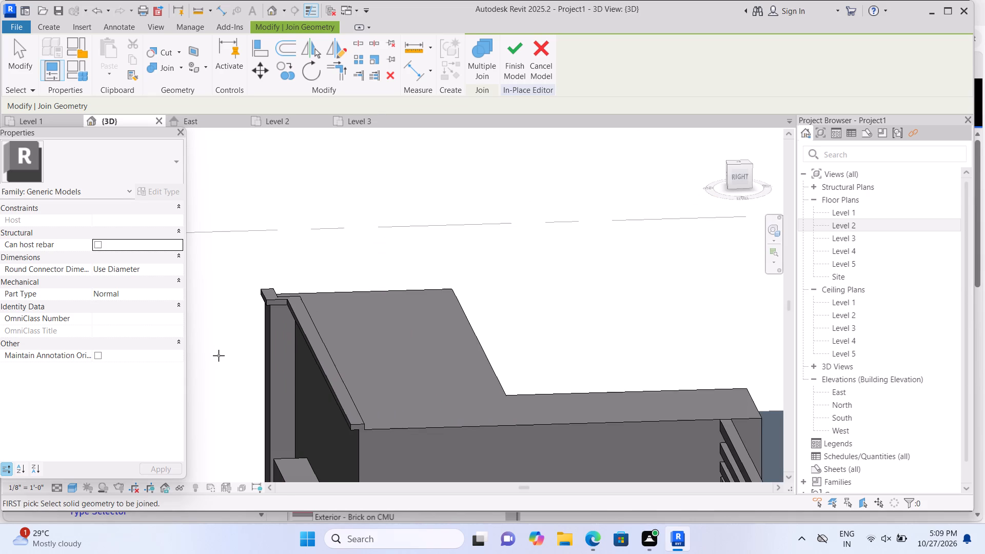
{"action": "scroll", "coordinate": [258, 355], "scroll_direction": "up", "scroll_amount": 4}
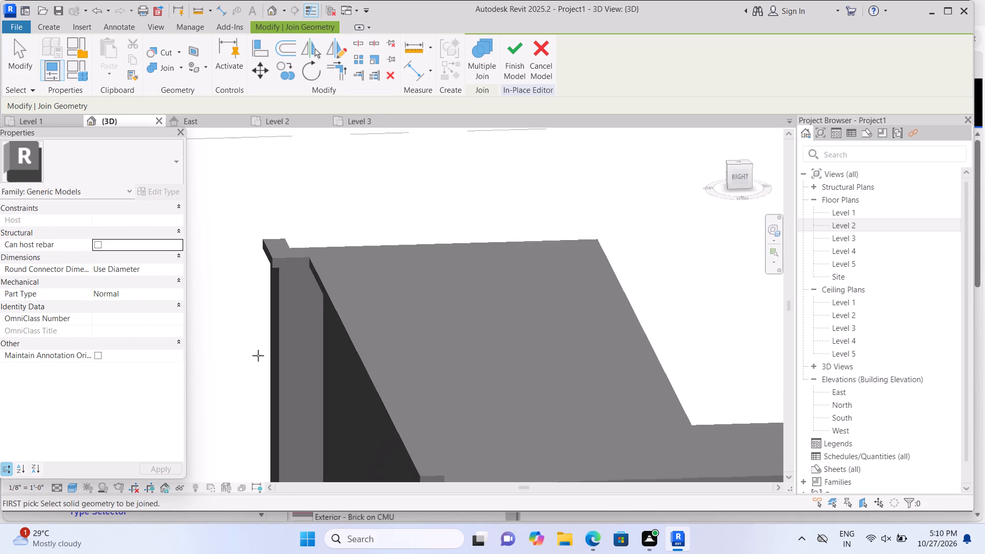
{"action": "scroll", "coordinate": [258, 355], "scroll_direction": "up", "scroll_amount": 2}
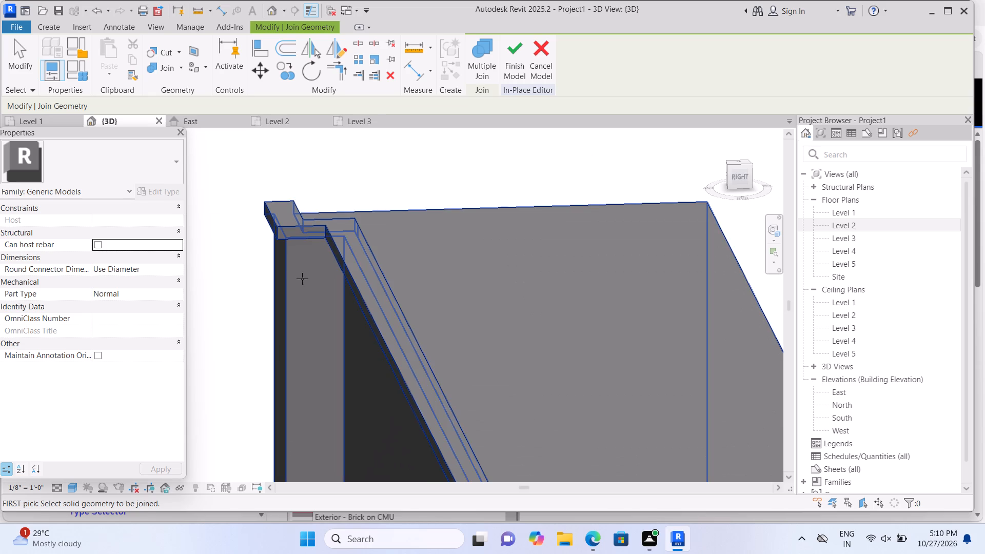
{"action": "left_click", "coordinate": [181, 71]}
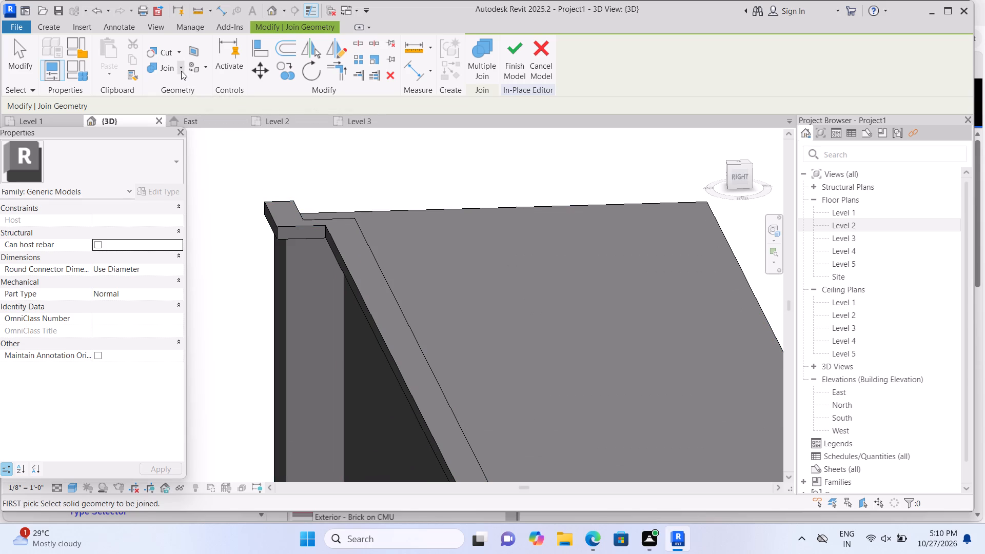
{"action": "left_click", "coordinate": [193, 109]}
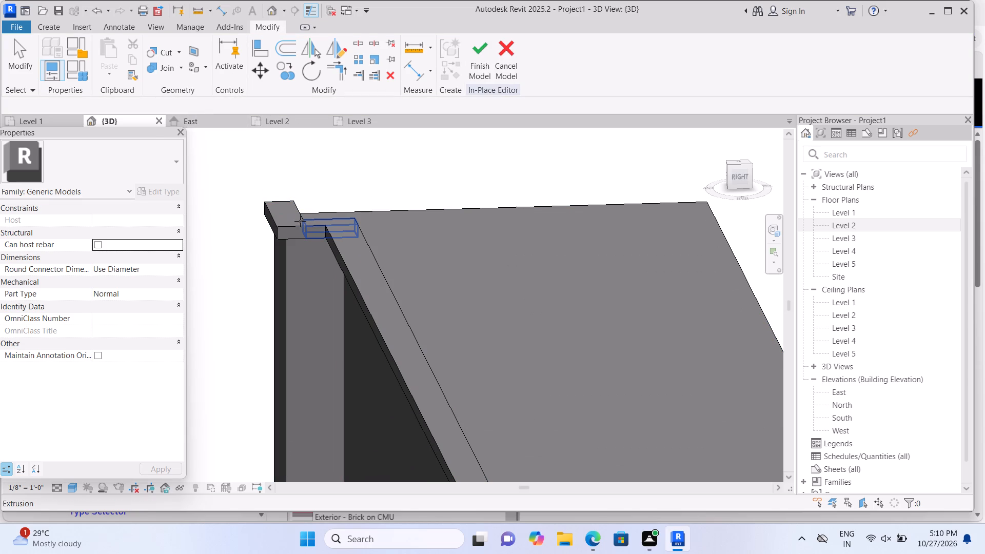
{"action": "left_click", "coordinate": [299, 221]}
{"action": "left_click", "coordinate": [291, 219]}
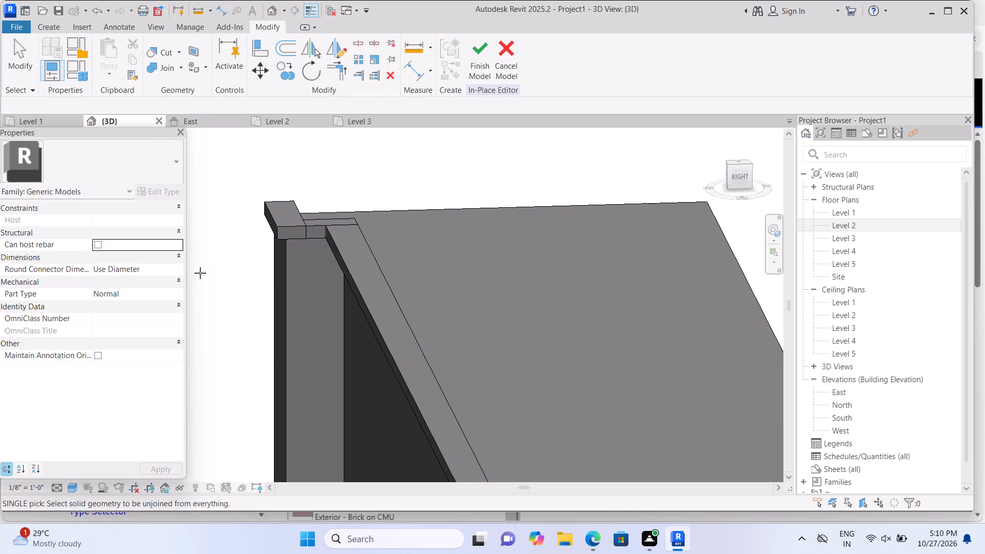
Examine the parapet block's front corner where the cap strips meet, close up and in context.
{"action": "scroll", "coordinate": [284, 262], "scroll_direction": "up", "scroll_amount": 1}
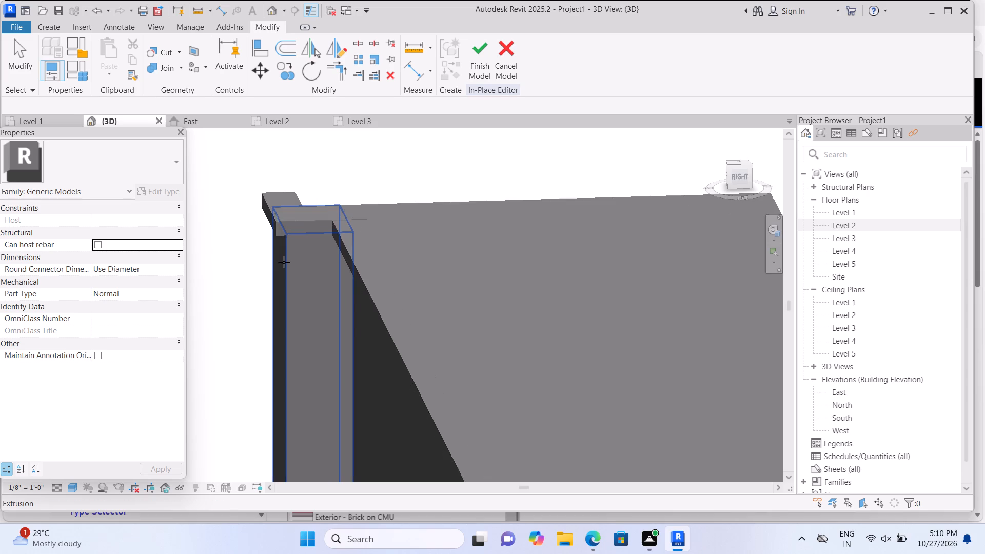
{"action": "scroll", "coordinate": [286, 261], "scroll_direction": "up", "scroll_amount": 2}
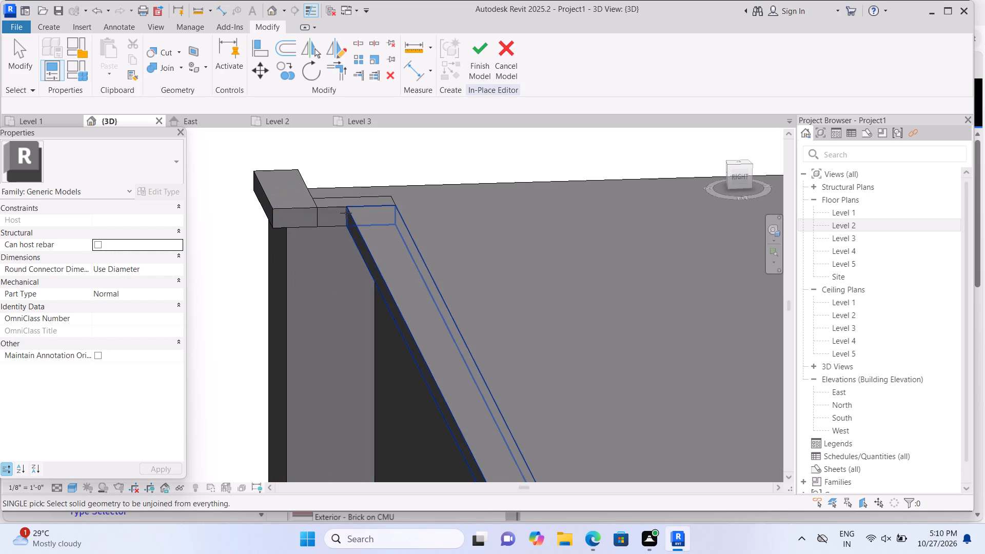
{"action": "scroll", "coordinate": [339, 205], "scroll_direction": "up", "scroll_amount": 3}
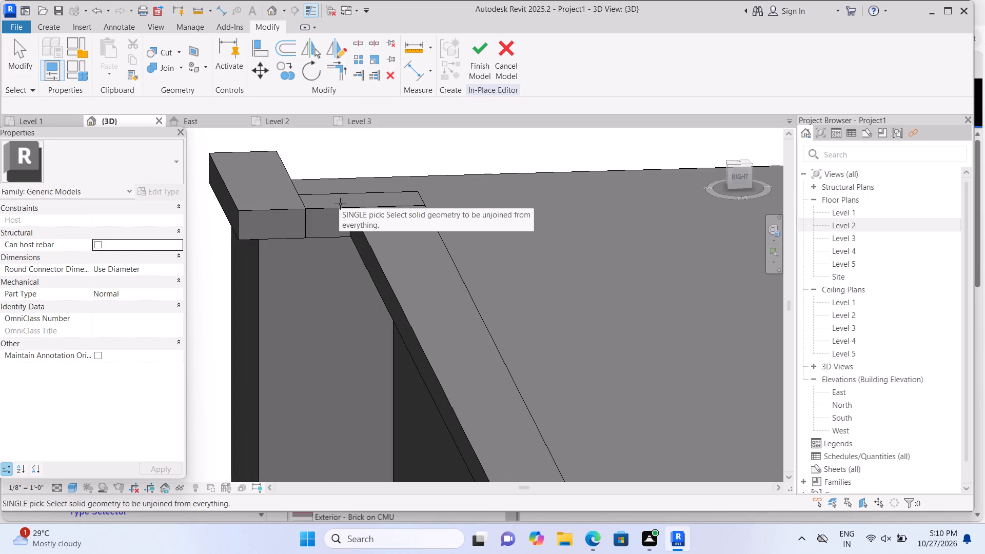
{"action": "scroll", "coordinate": [340, 204], "scroll_direction": "down", "scroll_amount": 14}
{"action": "scroll", "coordinate": [342, 210], "scroll_direction": "up", "scroll_amount": 1}
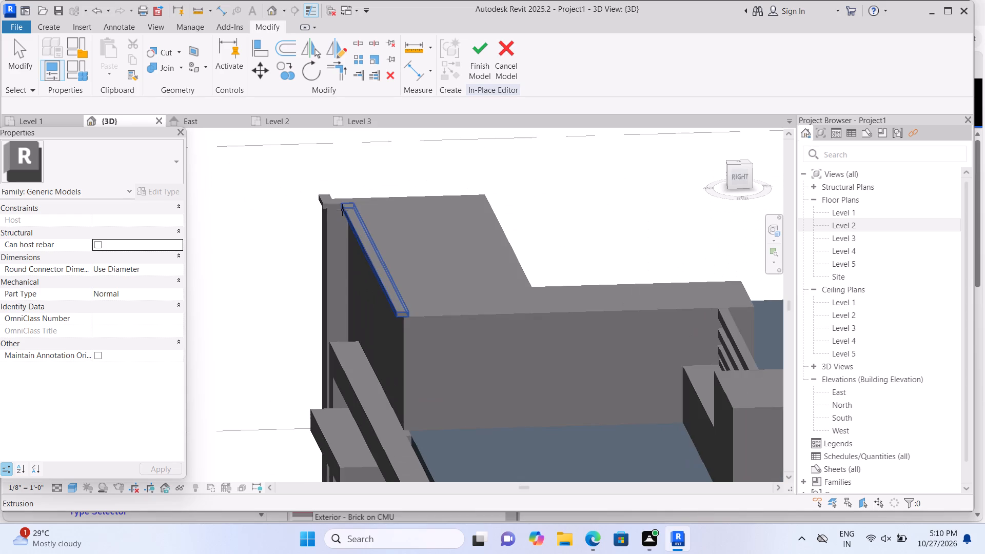
{"action": "scroll", "coordinate": [342, 210], "scroll_direction": "up", "scroll_amount": 4}
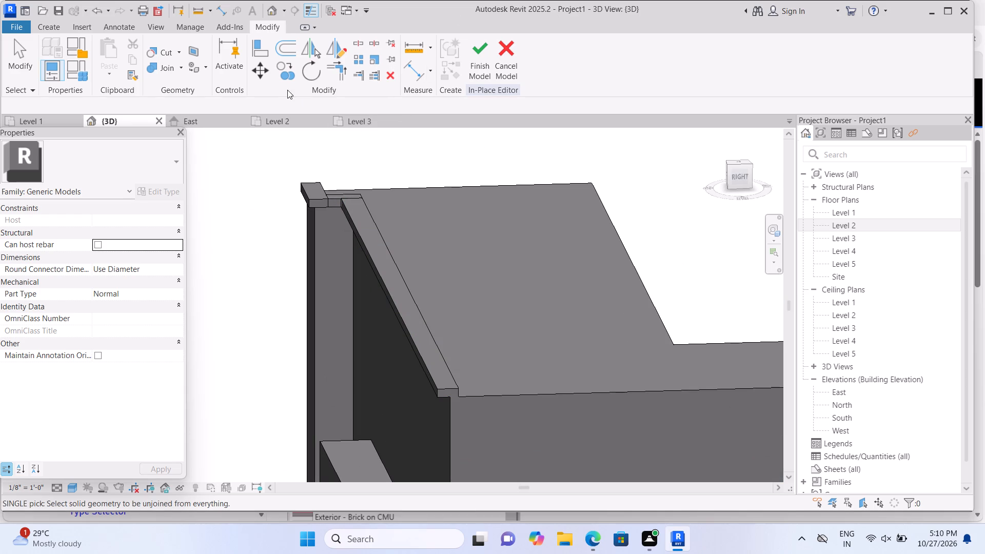
Create an extrusion on the parapet block's top face from a narrow rectangle about 12' long, along the edge from the side cap strip's end to the barred notch.
{"action": "left_click", "coordinate": [56, 27]}
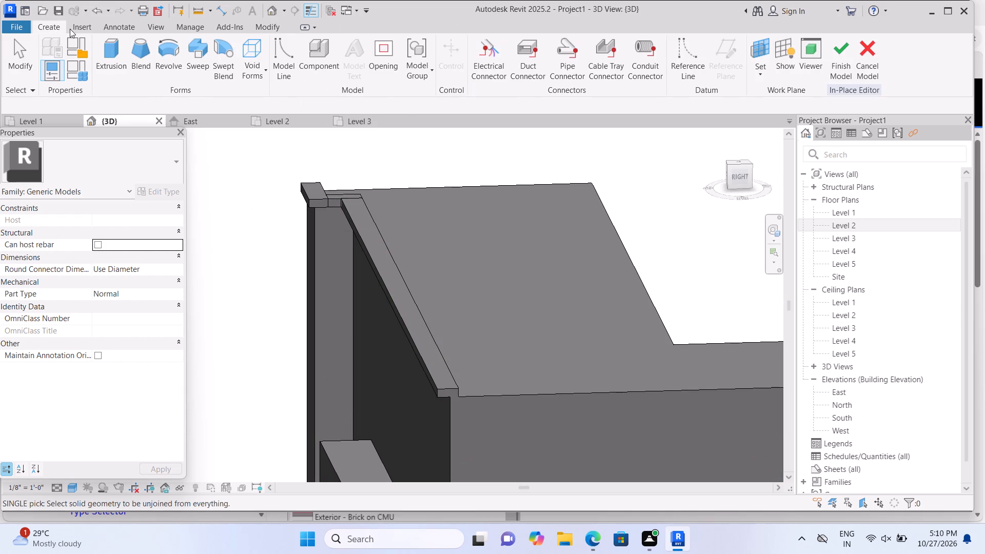
{"action": "left_click", "coordinate": [112, 46]}
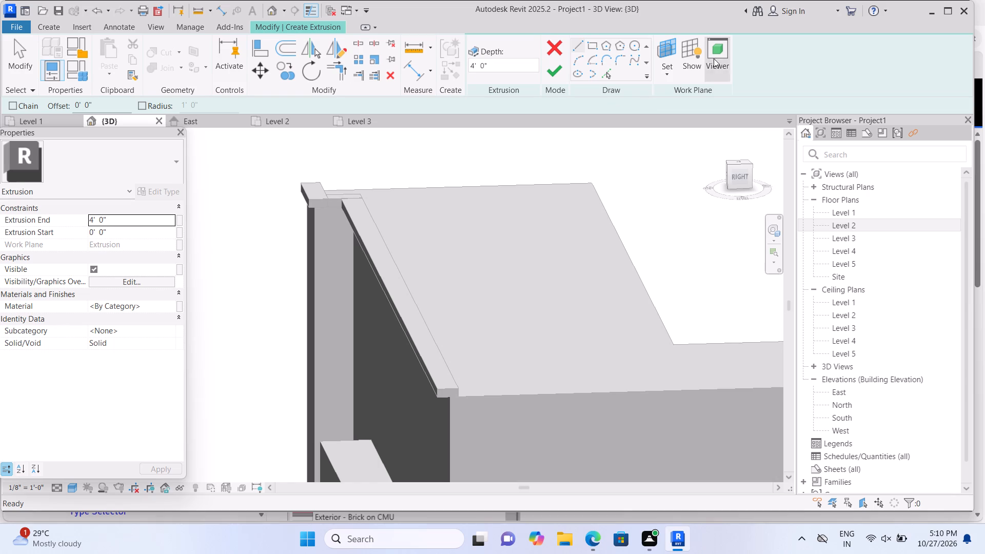
{"action": "left_click", "coordinate": [662, 76]}
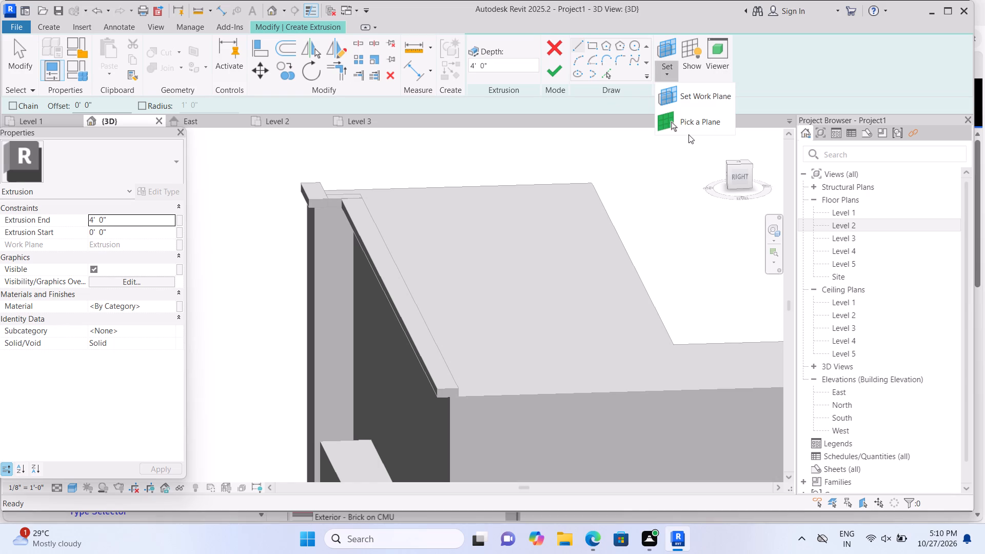
{"action": "left_click", "coordinate": [689, 132]}
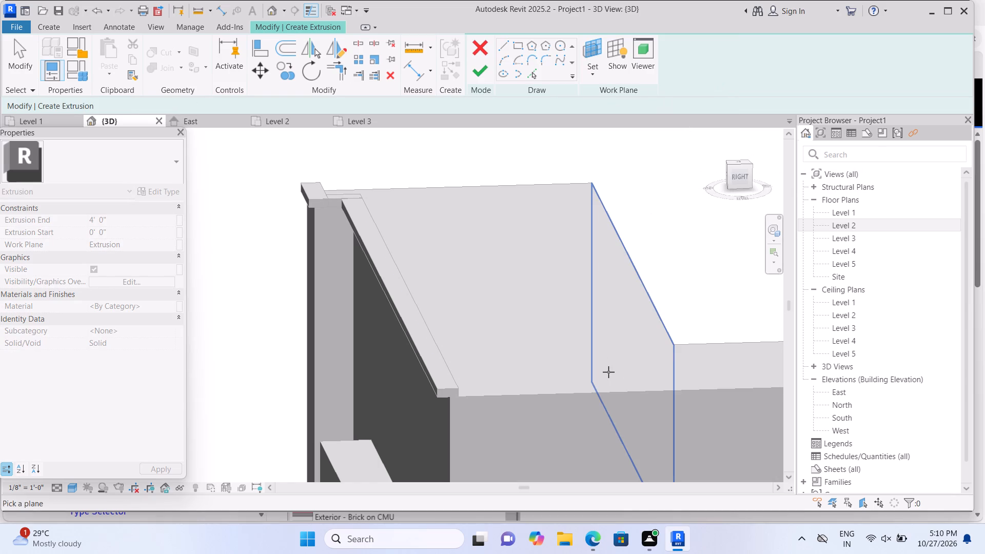
{"action": "left_click", "coordinate": [608, 372]}
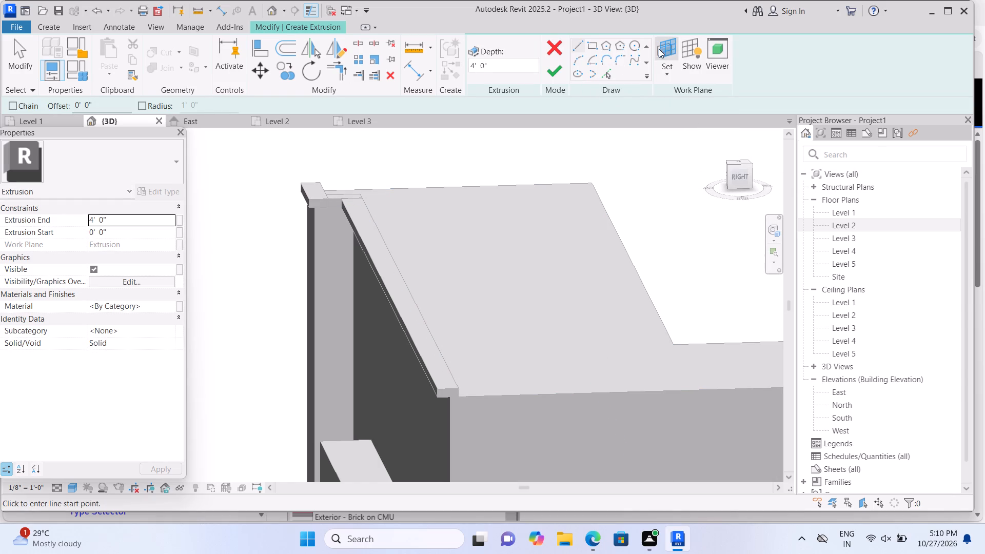
{"action": "left_click", "coordinate": [586, 47]}
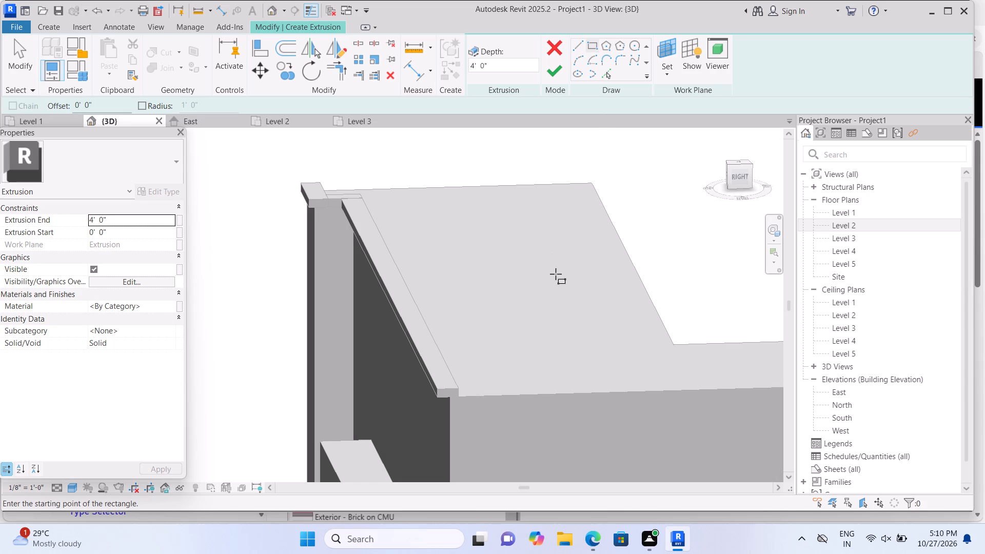
{"action": "left_click", "coordinate": [459, 398]}
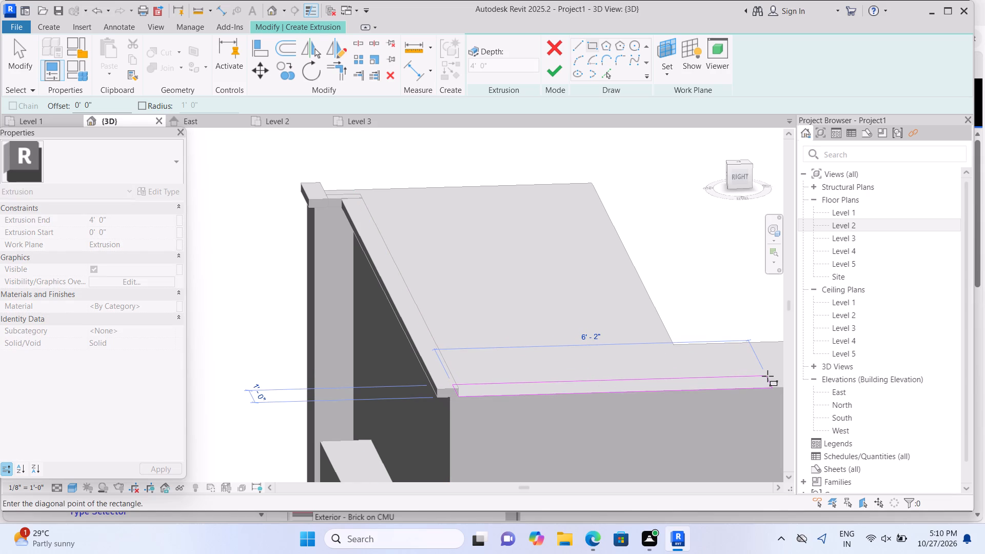
{"action": "middle_click_drag", "start_coordinate": [766, 375], "coordinate": [574, 399]}
{"action": "scroll", "coordinate": [574, 399], "scroll_direction": "down", "scroll_amount": 2}
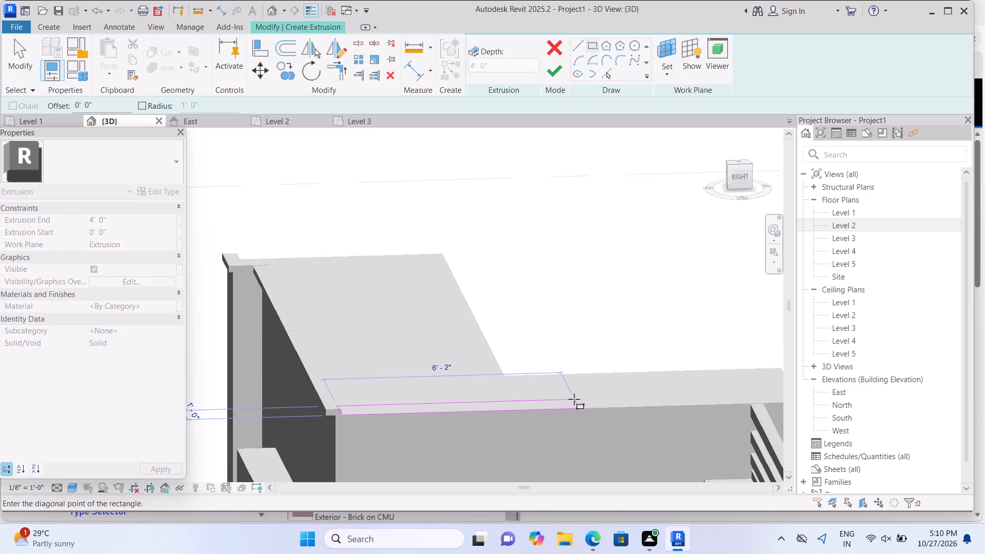
{"action": "scroll", "coordinate": [574, 399], "scroll_direction": "down", "scroll_amount": 3}
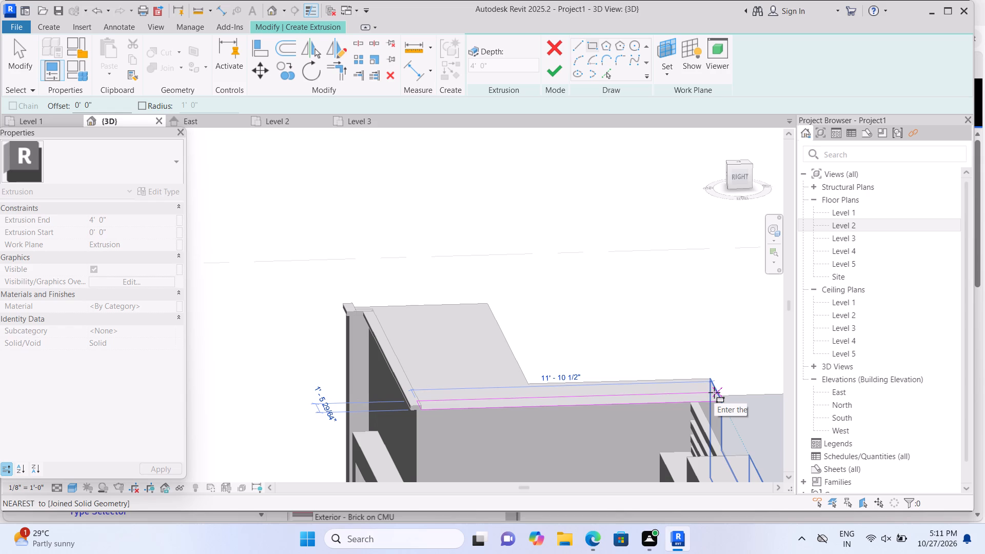
{"action": "left_click", "coordinate": [720, 393]}
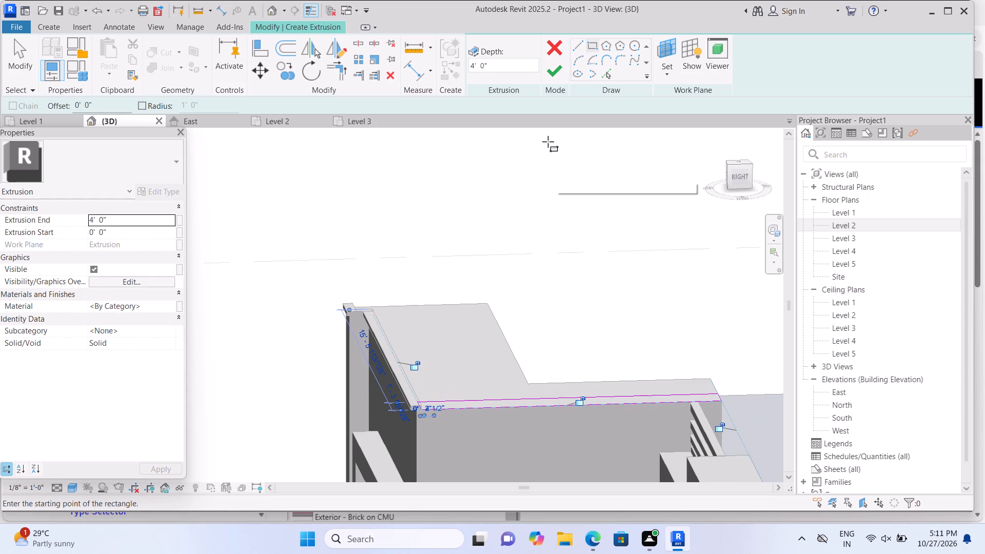
{"action": "left_click", "coordinate": [561, 69]}
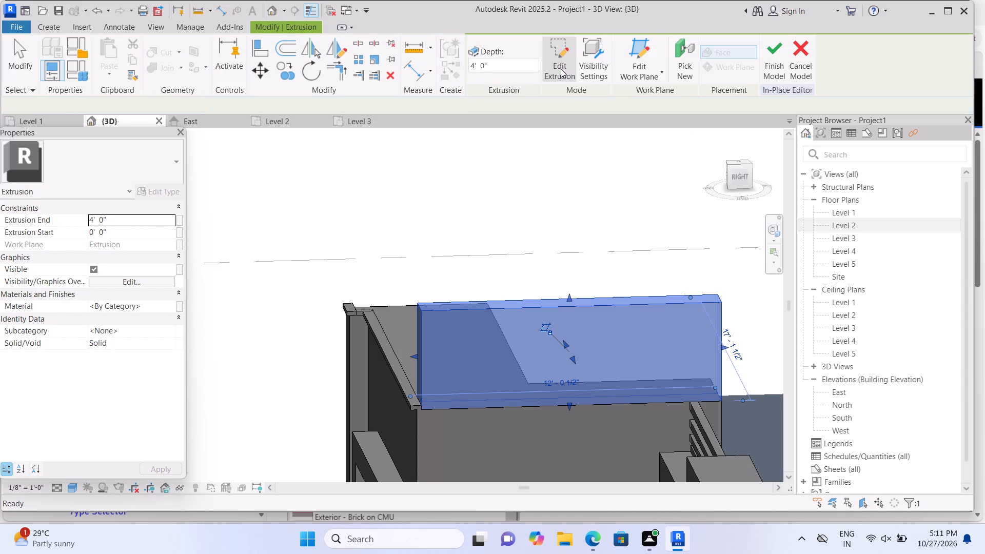
Set the extrusion end of the new cap strip along the barred-notch edge to 2".
{"action": "left_click", "coordinate": [154, 219]}
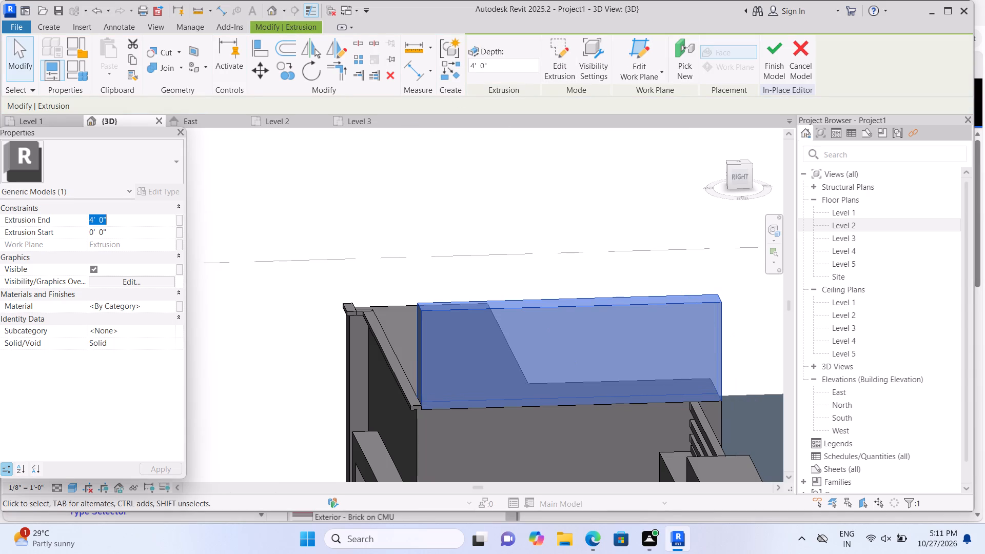
{"action": "key", "text": "BackSpace"}
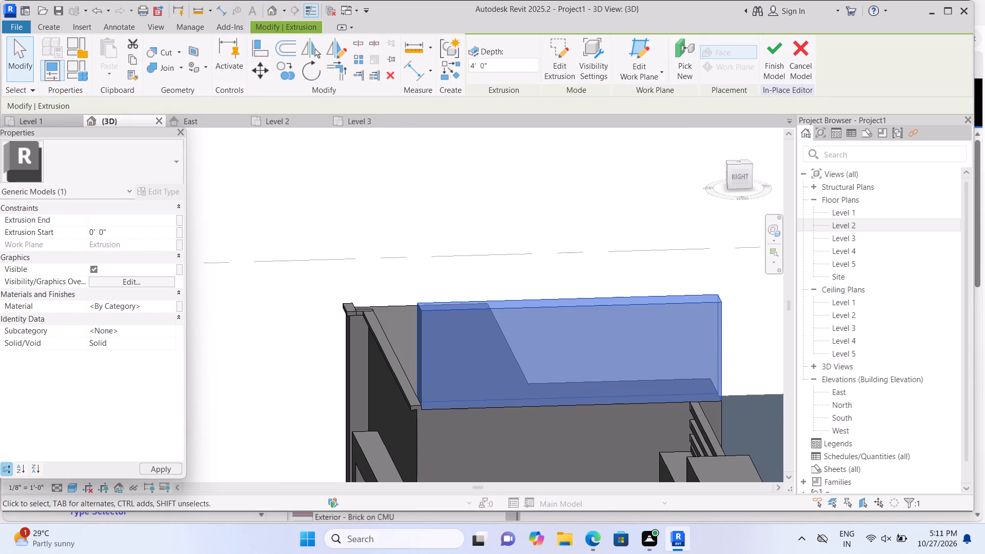
{"action": "type", "text": "2\""}
{"action": "key", "text": "Return"}
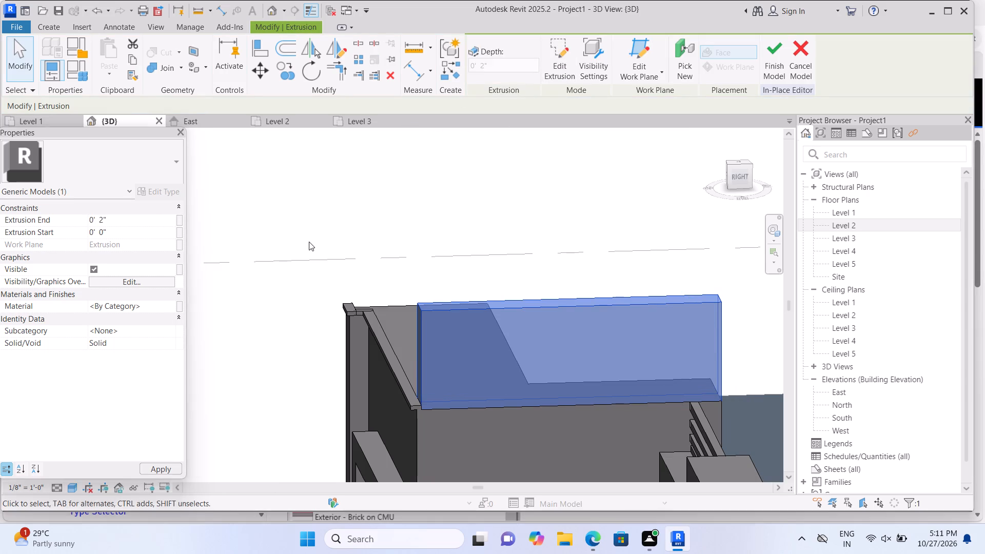
{"action": "scroll", "coordinate": [298, 395], "scroll_direction": "up", "scroll_amount": 2}
{"action": "left_click", "coordinate": [297, 395]}
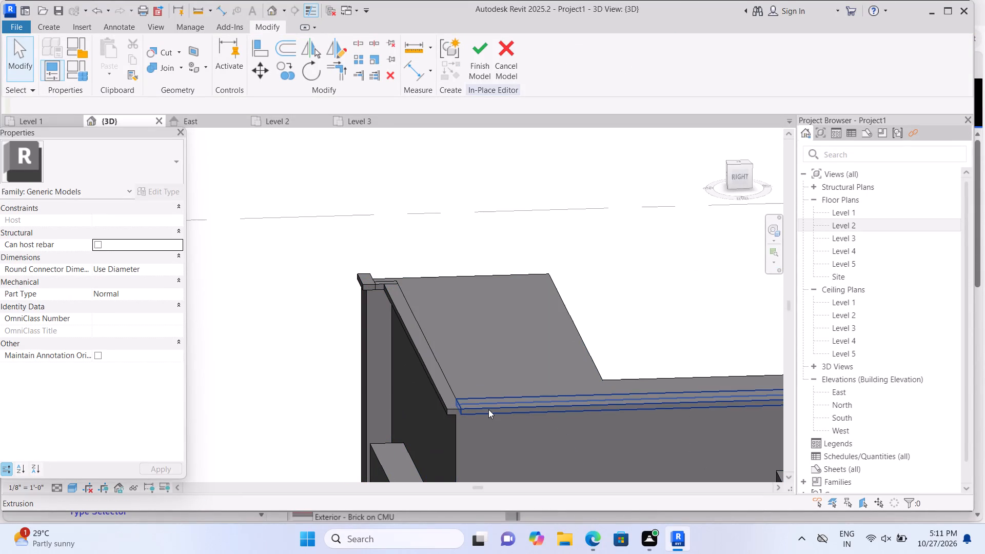
Stretch the new cap strip's outer long edge outward so it overhangs the parapet block's wall face.
{"action": "left_click", "coordinate": [488, 409]}
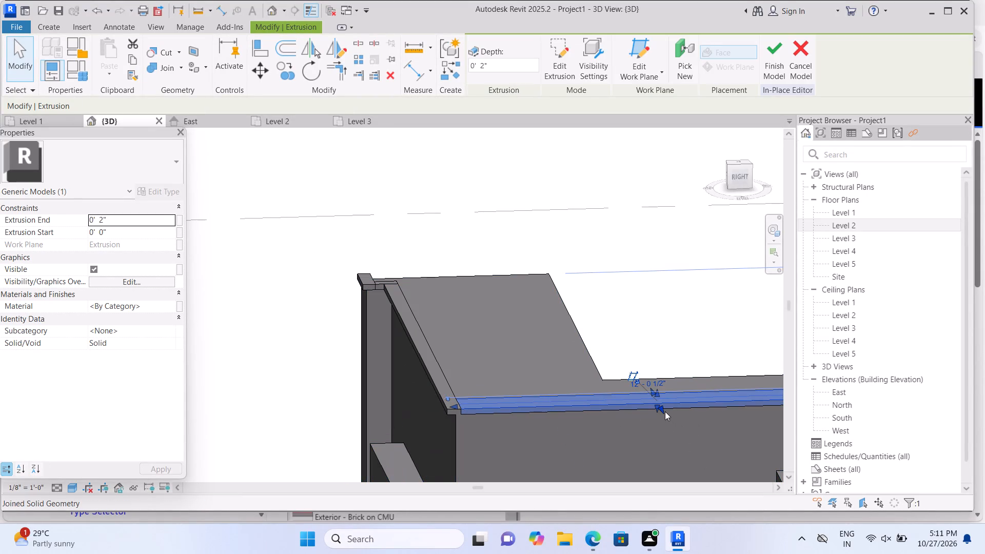
{"action": "left_click", "coordinate": [660, 407]}
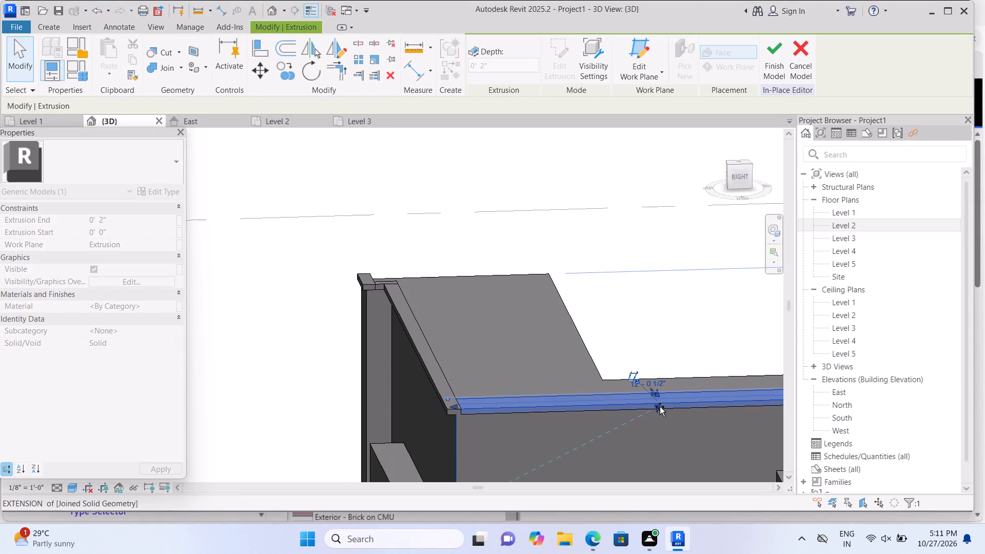
{"action": "left_click", "coordinate": [660, 407]}
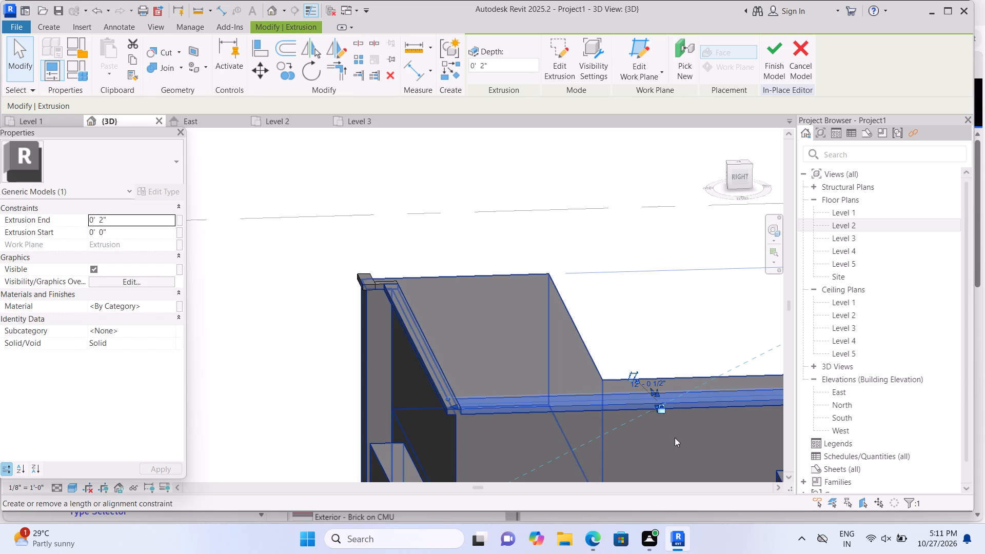
{"action": "middle_click_drag", "start_coordinate": [669, 438], "coordinate": [533, 370]}
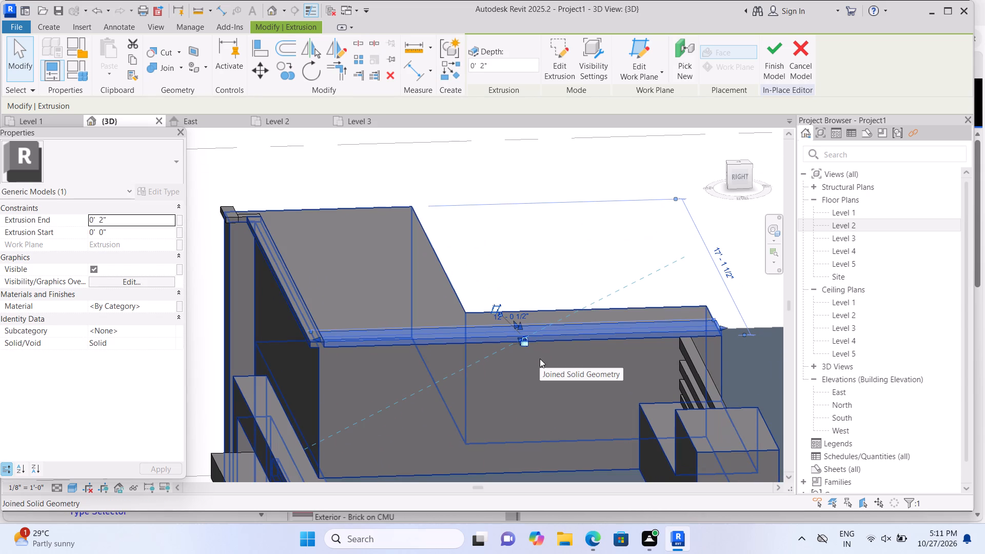
{"action": "key", "text": "Escape"}
{"action": "left_click", "coordinate": [525, 337]}
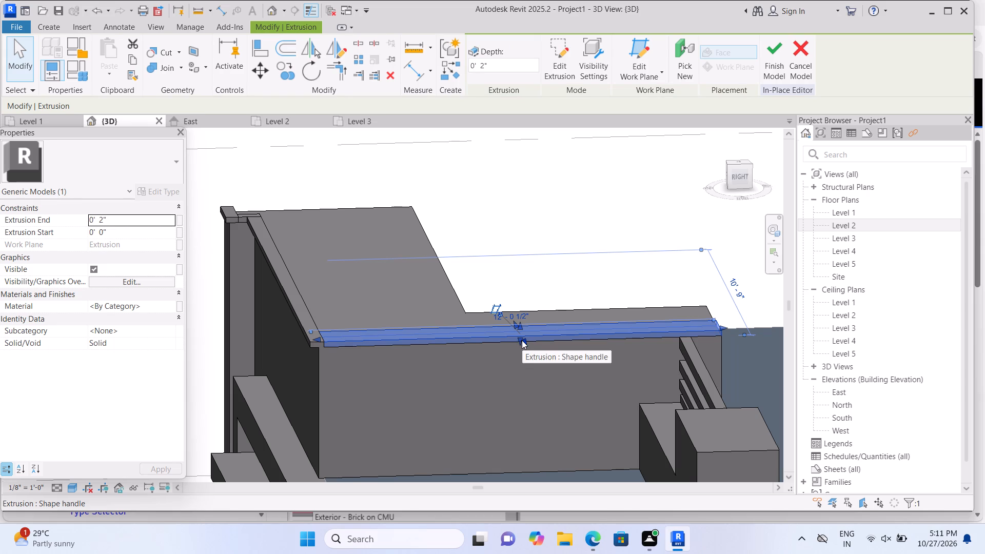
{"action": "left_click_drag", "start_coordinate": [520, 339], "coordinate": [528, 342]}
{"action": "double_click", "coordinate": [528, 342]}
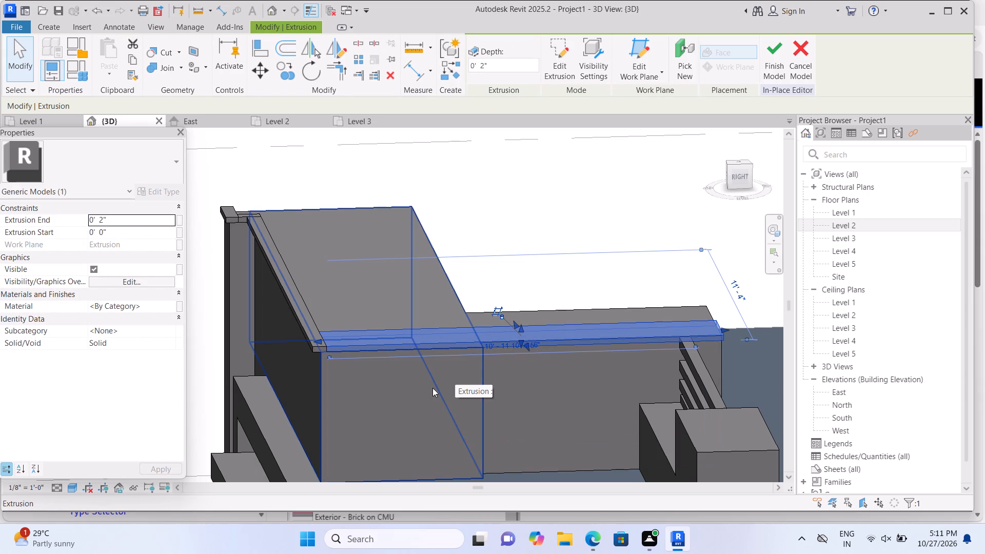
{"action": "key", "text": "Escape"}
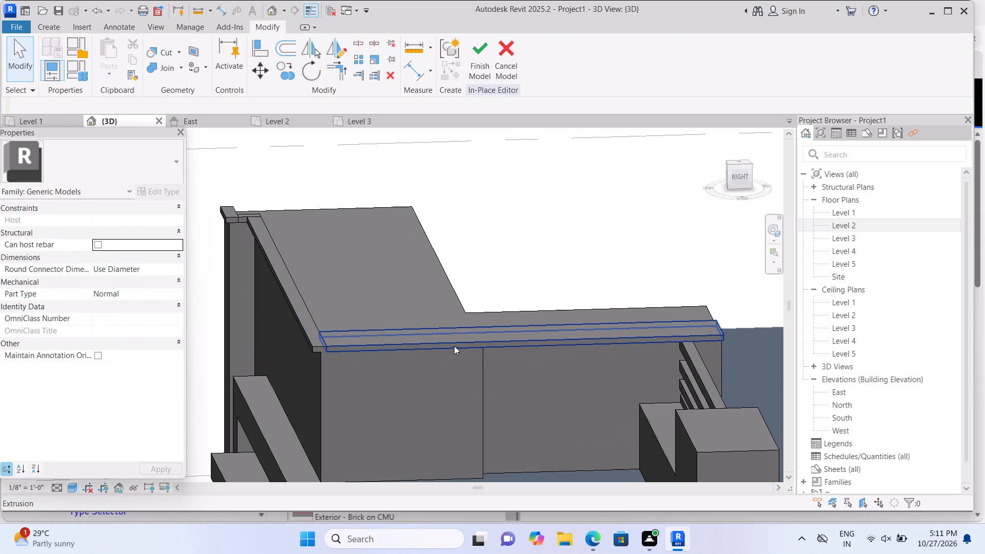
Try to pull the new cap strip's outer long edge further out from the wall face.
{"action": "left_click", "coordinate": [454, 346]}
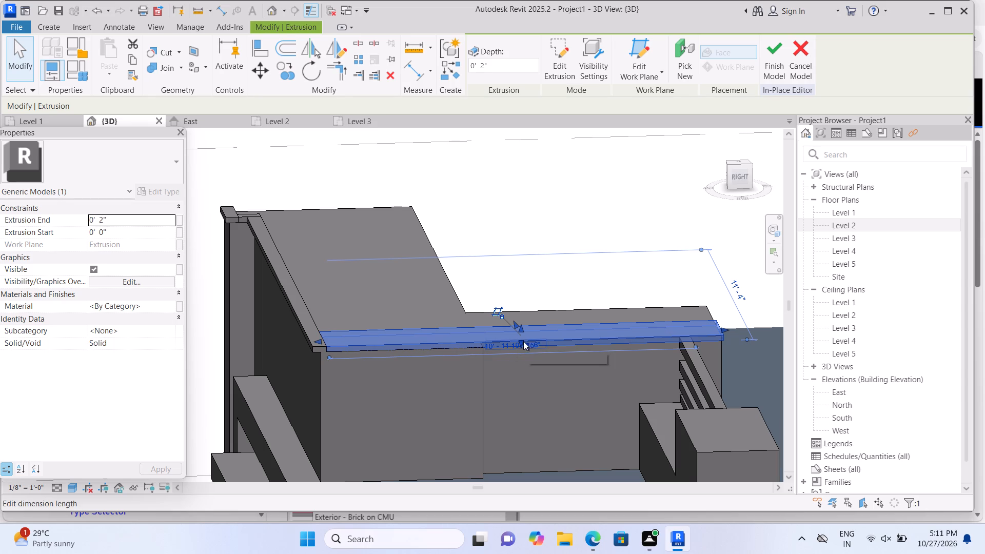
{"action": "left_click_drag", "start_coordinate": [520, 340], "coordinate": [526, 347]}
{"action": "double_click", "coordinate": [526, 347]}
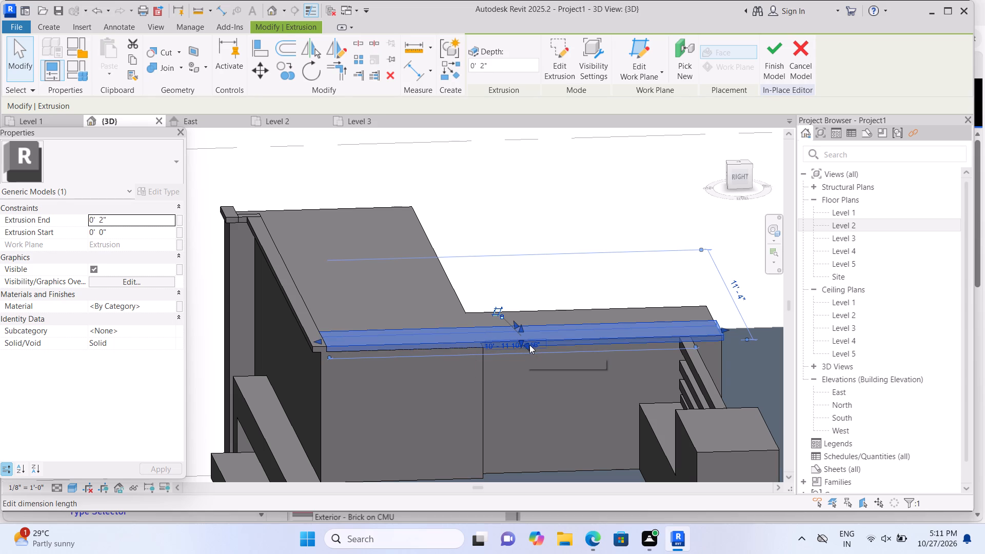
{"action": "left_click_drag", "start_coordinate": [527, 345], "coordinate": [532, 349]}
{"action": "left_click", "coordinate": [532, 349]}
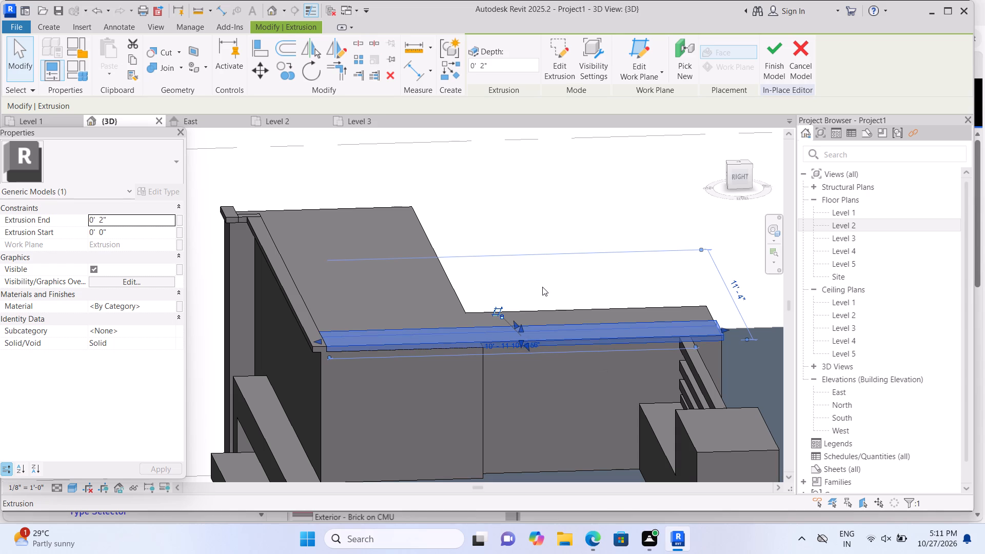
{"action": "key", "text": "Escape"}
Lengthen the side cap strip to 17' 11" by stretching its end outward at the corner with the new strip.
{"action": "scroll", "coordinate": [417, 351], "scroll_direction": "up", "scroll_amount": 1}
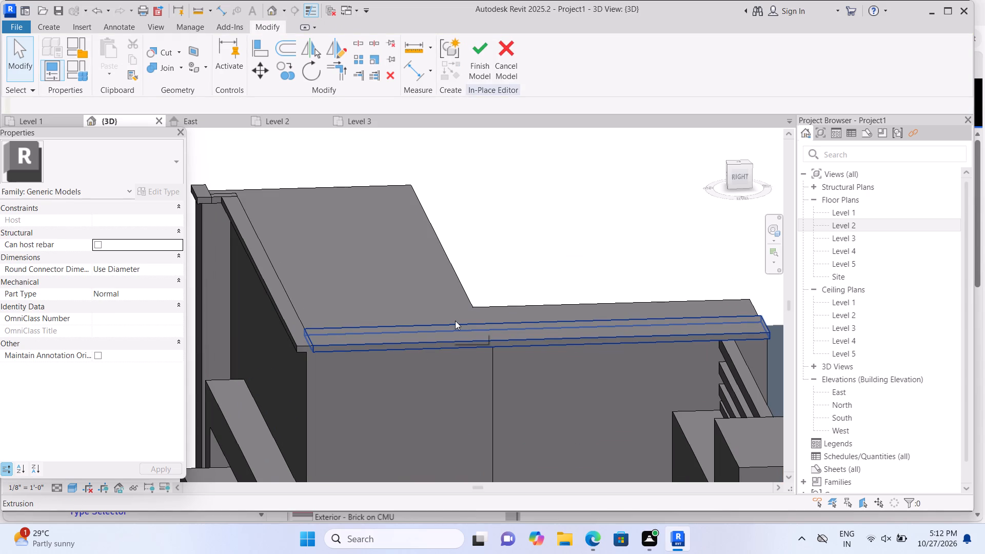
{"action": "left_click", "coordinate": [301, 342]}
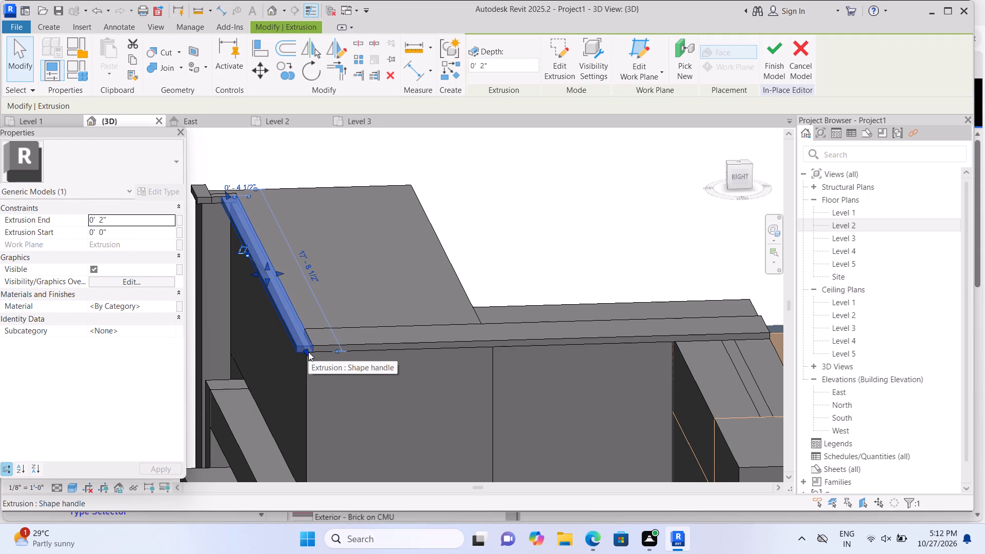
{"action": "left_click", "coordinate": [306, 349]}
{"action": "double_click", "coordinate": [306, 349]}
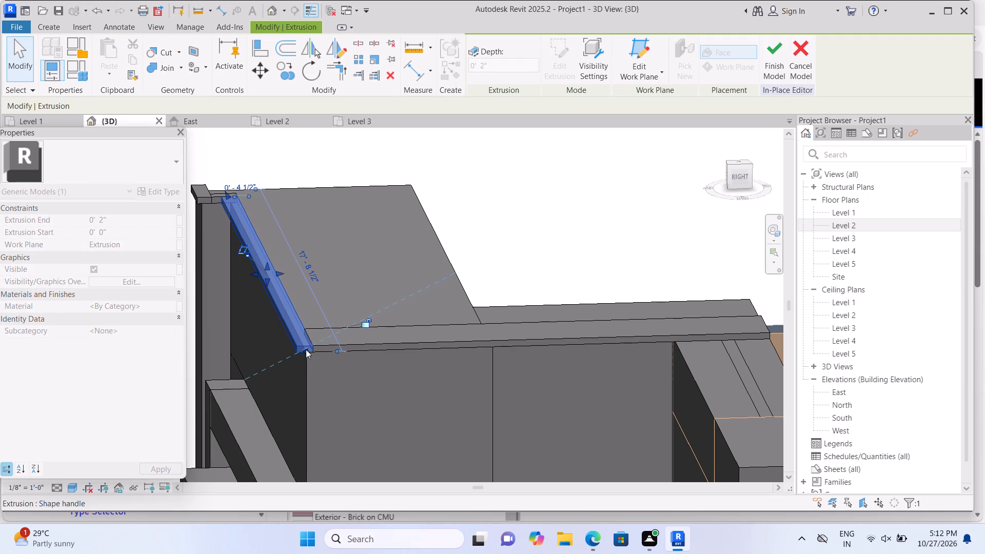
{"action": "left_click", "coordinate": [306, 351]}
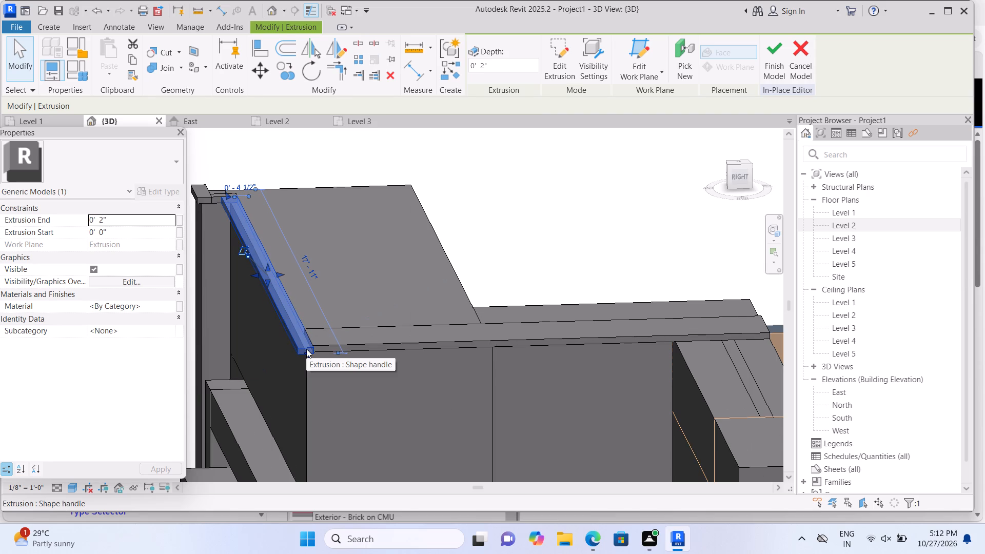
{"action": "left_click", "coordinate": [604, 165]}
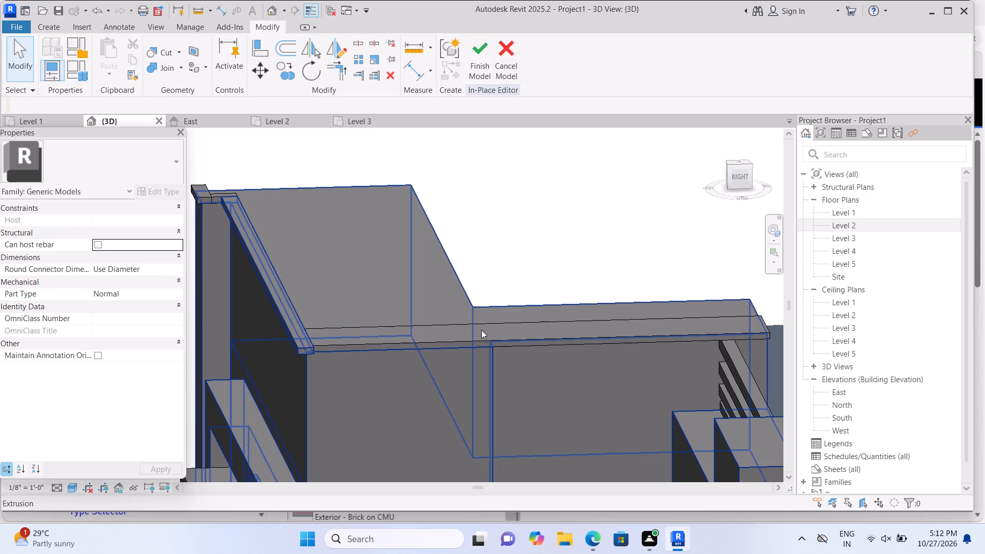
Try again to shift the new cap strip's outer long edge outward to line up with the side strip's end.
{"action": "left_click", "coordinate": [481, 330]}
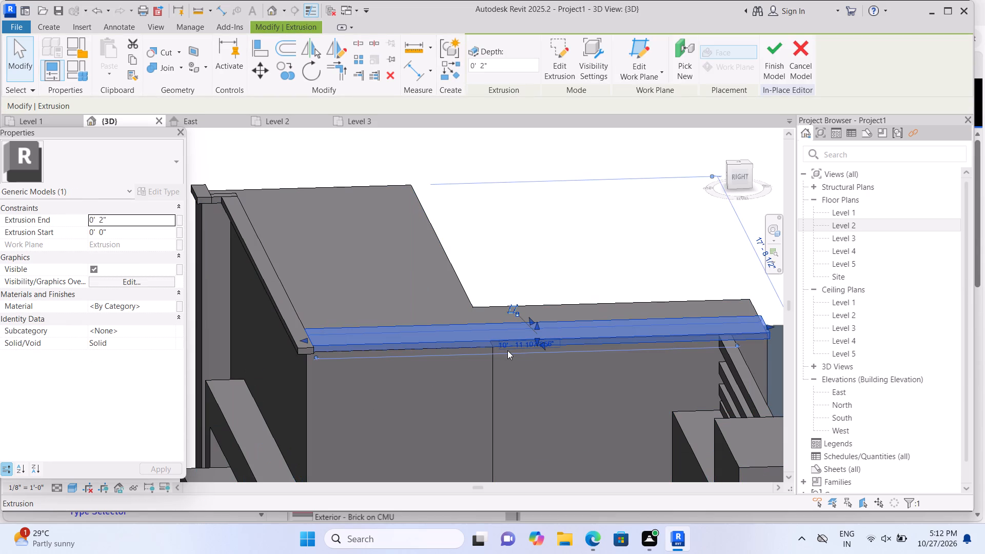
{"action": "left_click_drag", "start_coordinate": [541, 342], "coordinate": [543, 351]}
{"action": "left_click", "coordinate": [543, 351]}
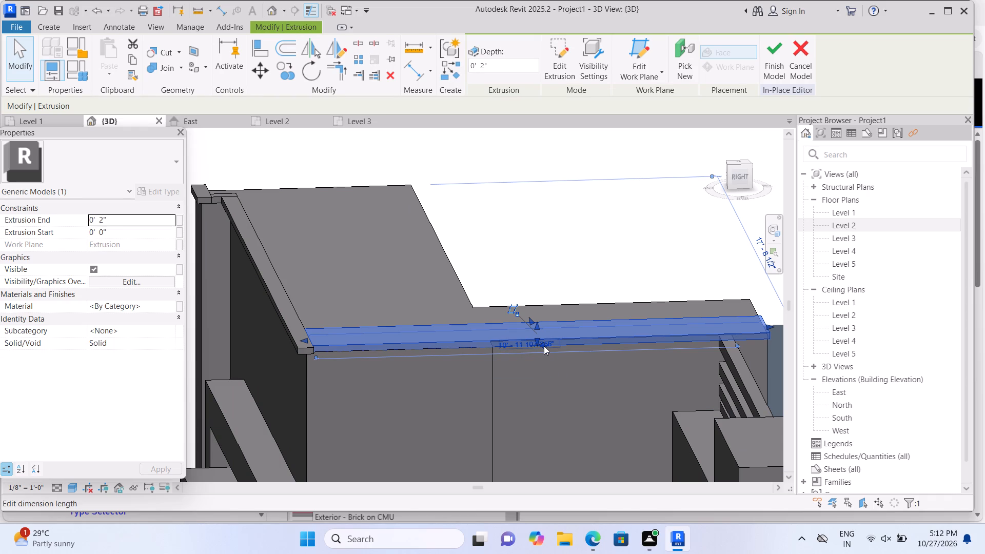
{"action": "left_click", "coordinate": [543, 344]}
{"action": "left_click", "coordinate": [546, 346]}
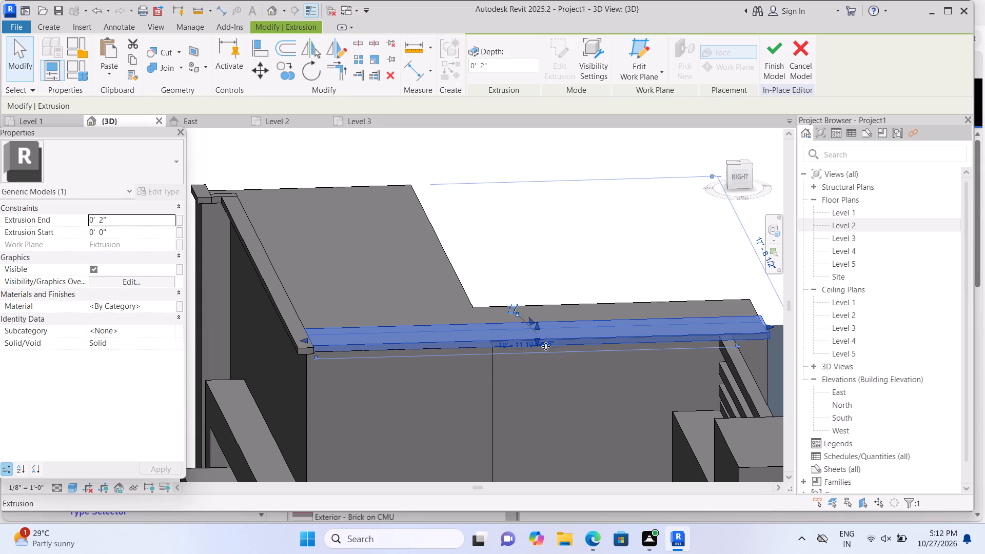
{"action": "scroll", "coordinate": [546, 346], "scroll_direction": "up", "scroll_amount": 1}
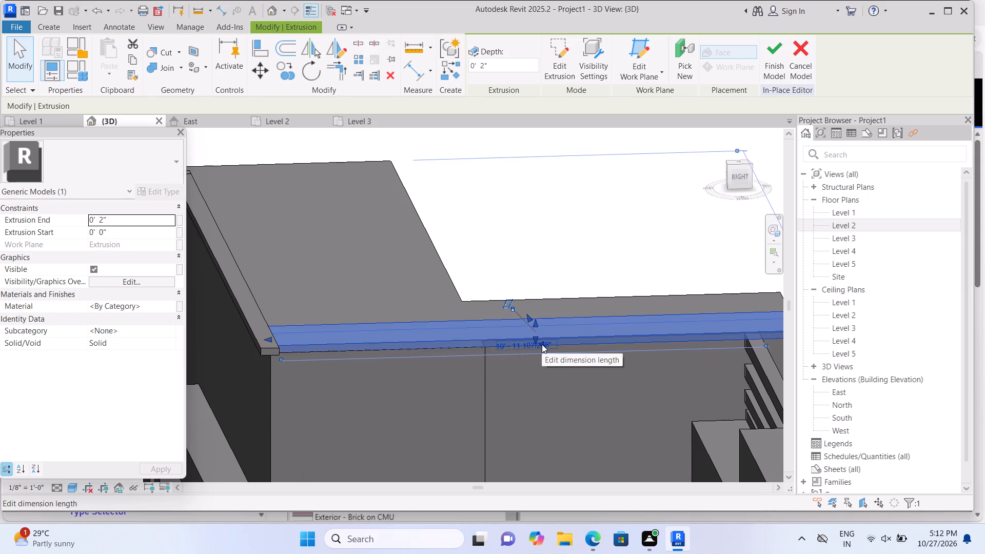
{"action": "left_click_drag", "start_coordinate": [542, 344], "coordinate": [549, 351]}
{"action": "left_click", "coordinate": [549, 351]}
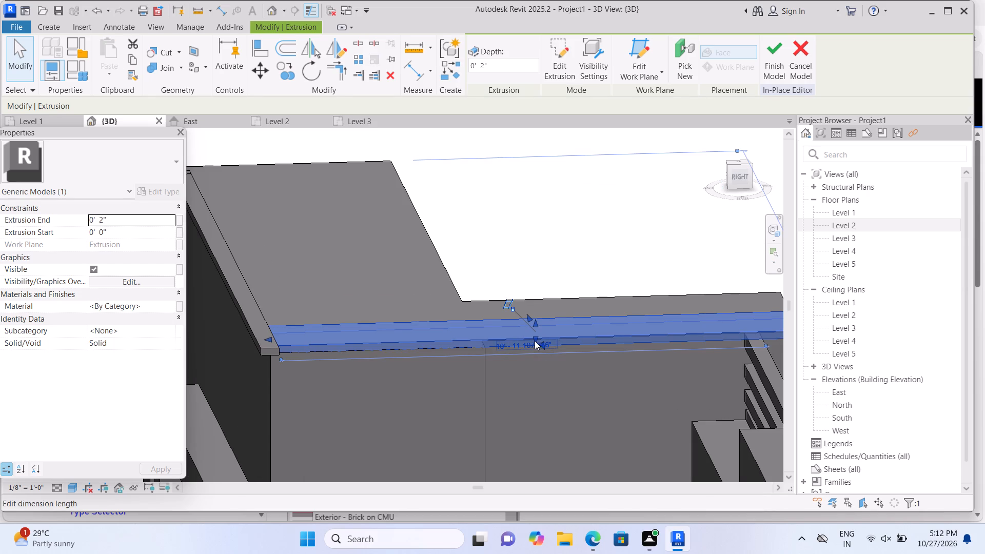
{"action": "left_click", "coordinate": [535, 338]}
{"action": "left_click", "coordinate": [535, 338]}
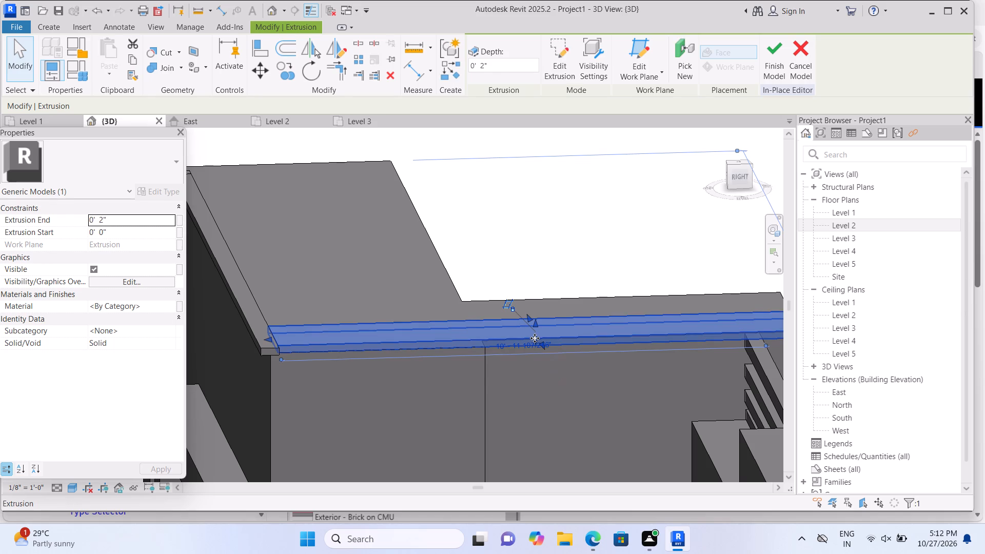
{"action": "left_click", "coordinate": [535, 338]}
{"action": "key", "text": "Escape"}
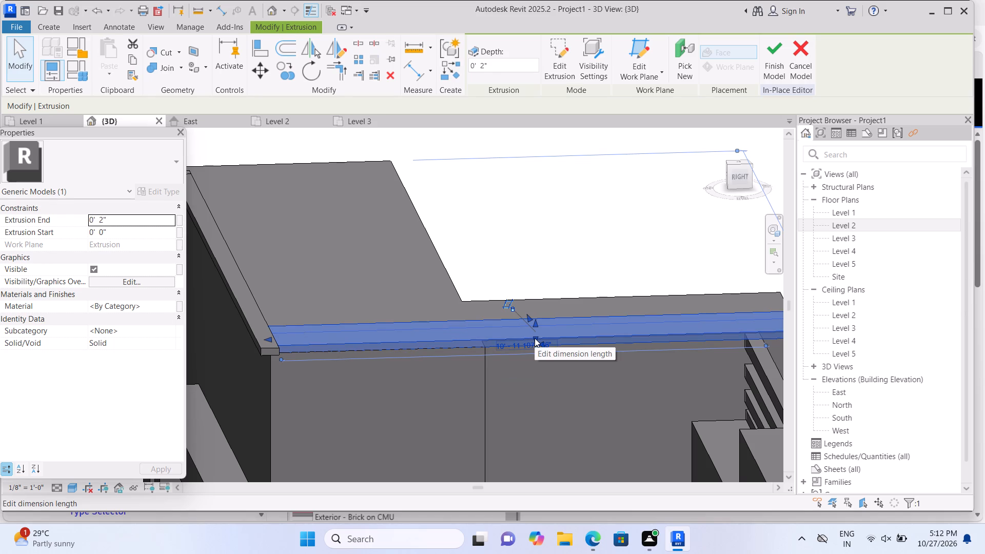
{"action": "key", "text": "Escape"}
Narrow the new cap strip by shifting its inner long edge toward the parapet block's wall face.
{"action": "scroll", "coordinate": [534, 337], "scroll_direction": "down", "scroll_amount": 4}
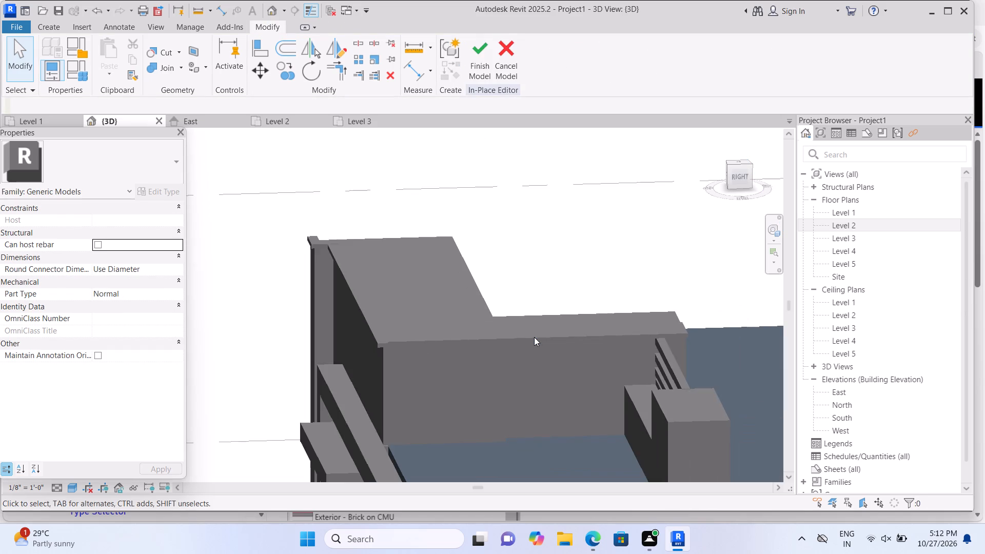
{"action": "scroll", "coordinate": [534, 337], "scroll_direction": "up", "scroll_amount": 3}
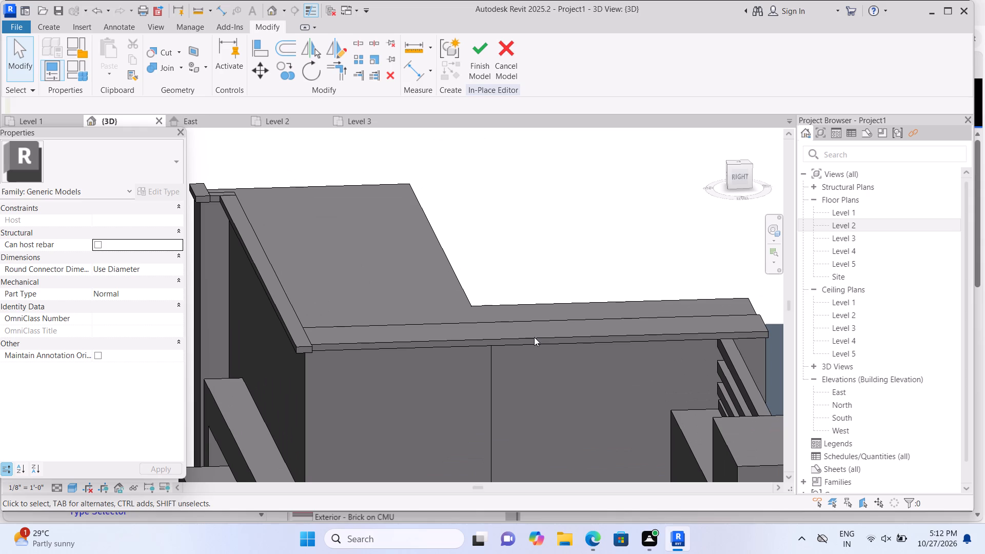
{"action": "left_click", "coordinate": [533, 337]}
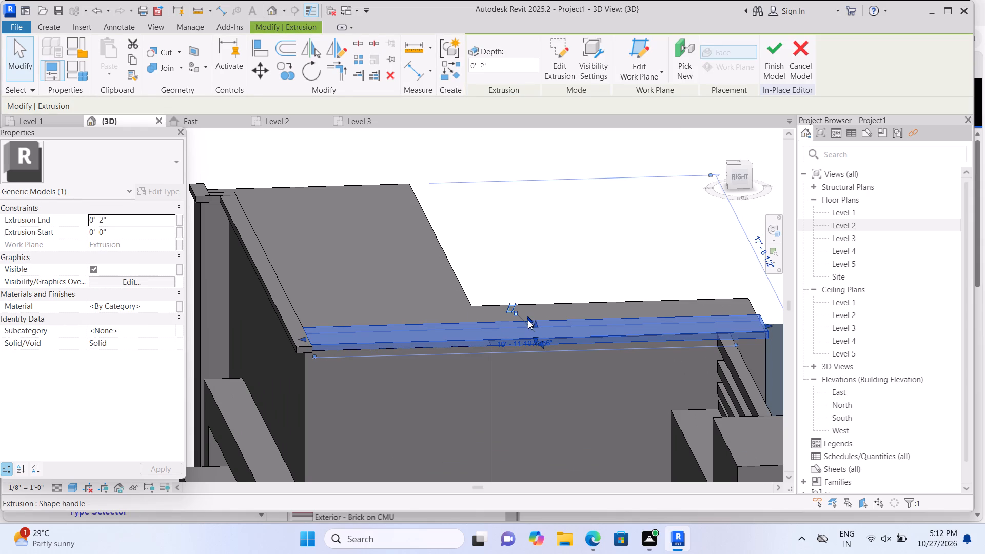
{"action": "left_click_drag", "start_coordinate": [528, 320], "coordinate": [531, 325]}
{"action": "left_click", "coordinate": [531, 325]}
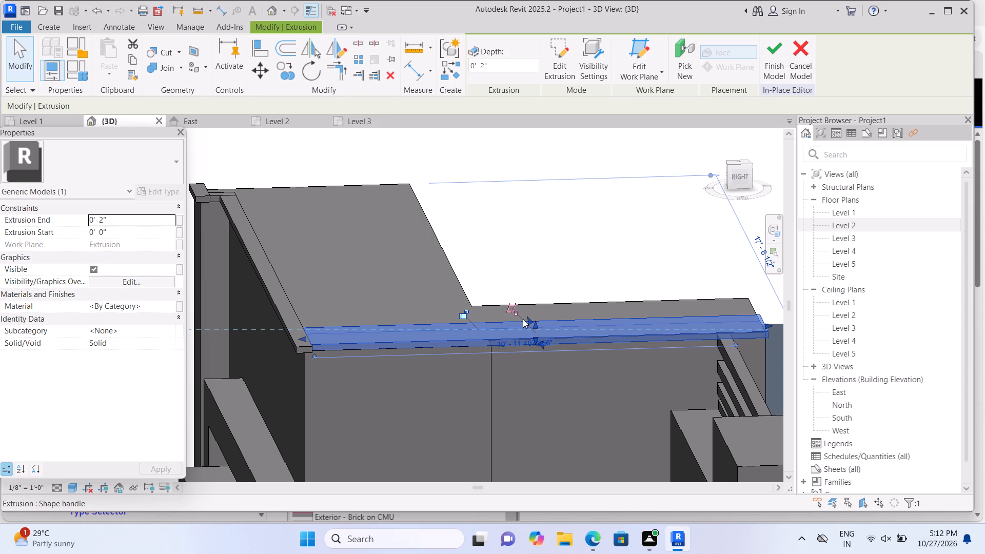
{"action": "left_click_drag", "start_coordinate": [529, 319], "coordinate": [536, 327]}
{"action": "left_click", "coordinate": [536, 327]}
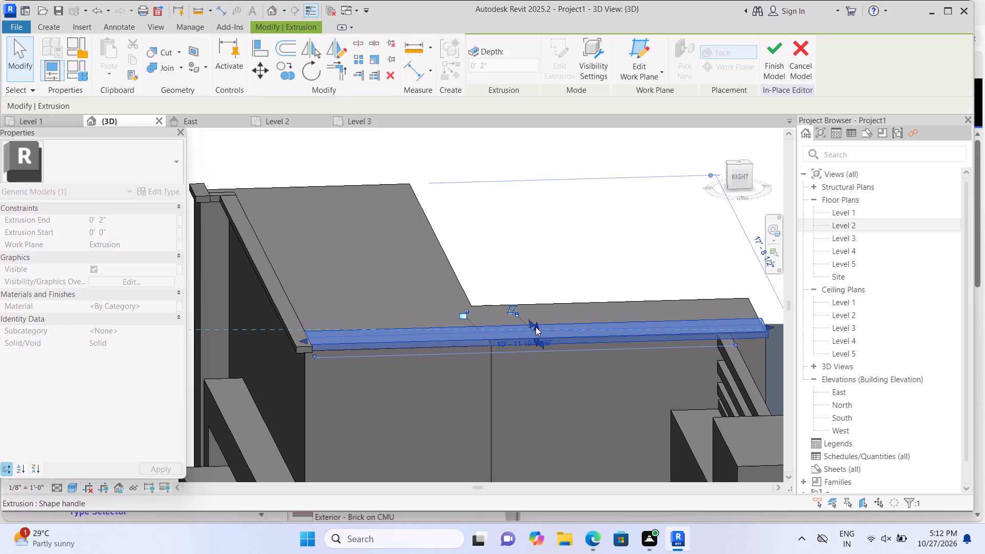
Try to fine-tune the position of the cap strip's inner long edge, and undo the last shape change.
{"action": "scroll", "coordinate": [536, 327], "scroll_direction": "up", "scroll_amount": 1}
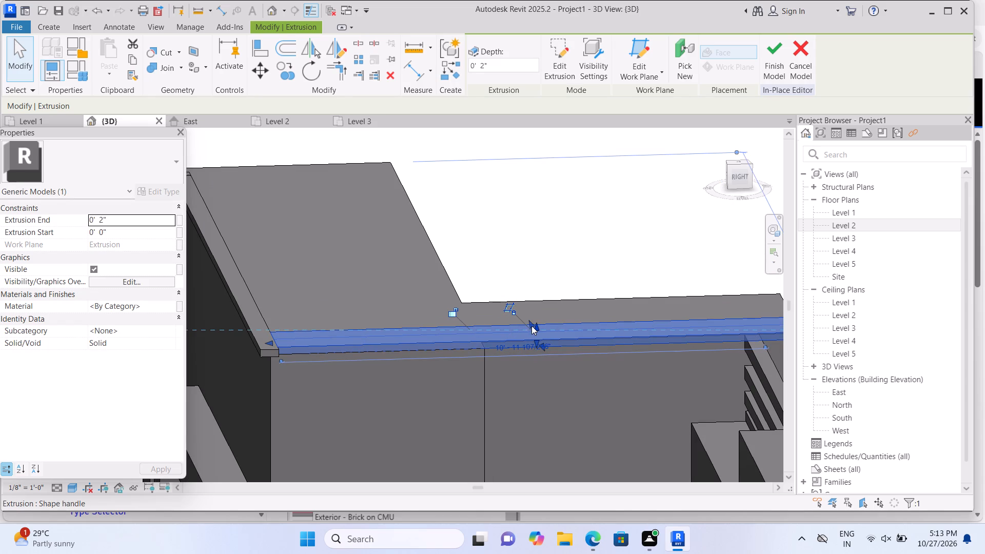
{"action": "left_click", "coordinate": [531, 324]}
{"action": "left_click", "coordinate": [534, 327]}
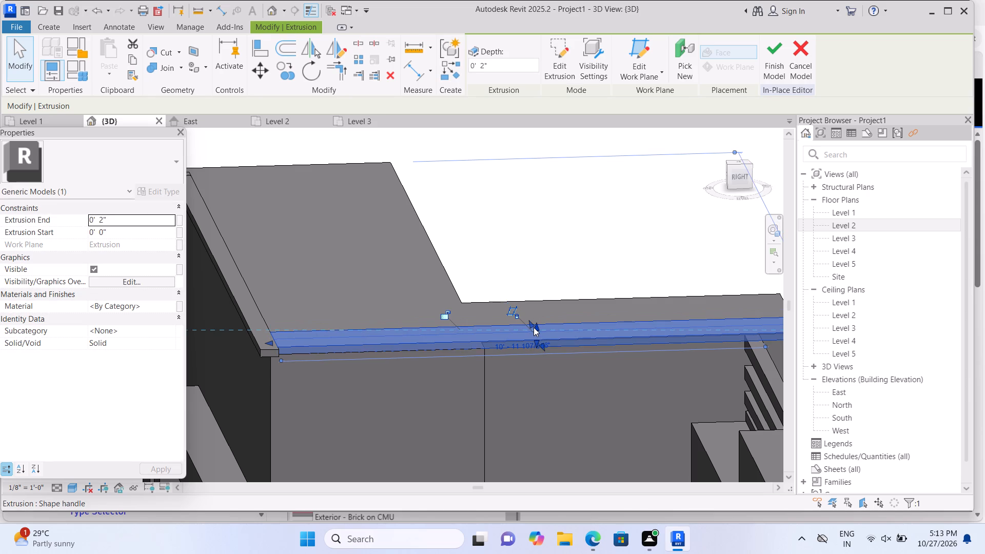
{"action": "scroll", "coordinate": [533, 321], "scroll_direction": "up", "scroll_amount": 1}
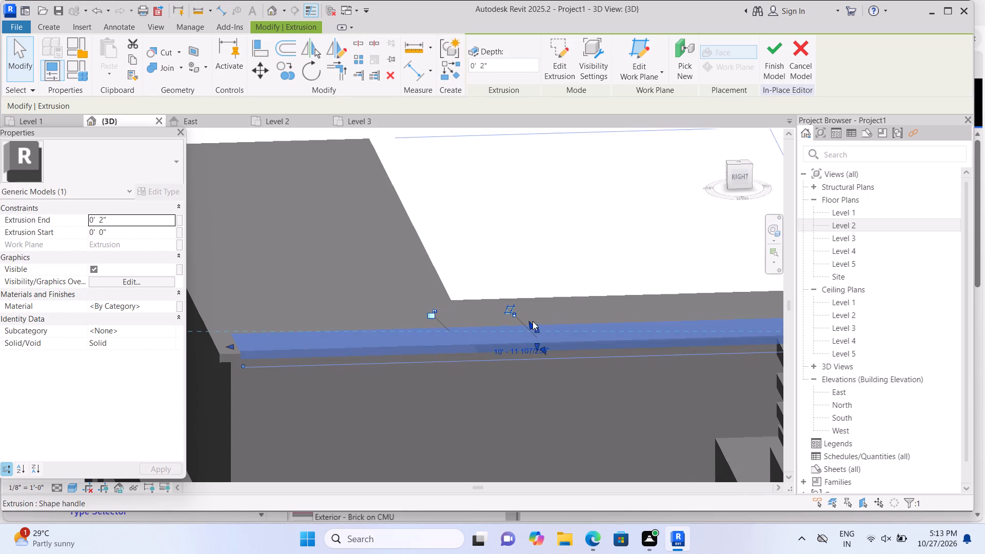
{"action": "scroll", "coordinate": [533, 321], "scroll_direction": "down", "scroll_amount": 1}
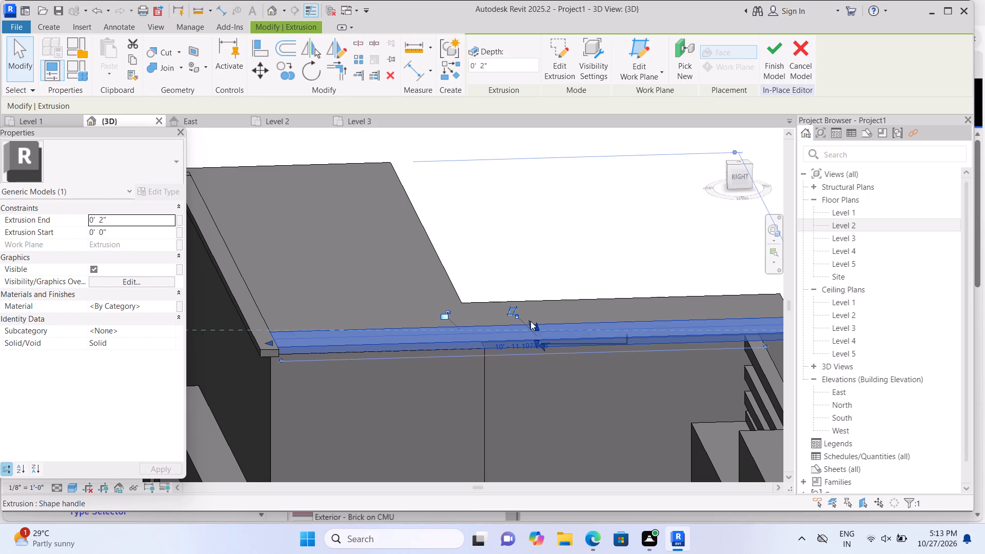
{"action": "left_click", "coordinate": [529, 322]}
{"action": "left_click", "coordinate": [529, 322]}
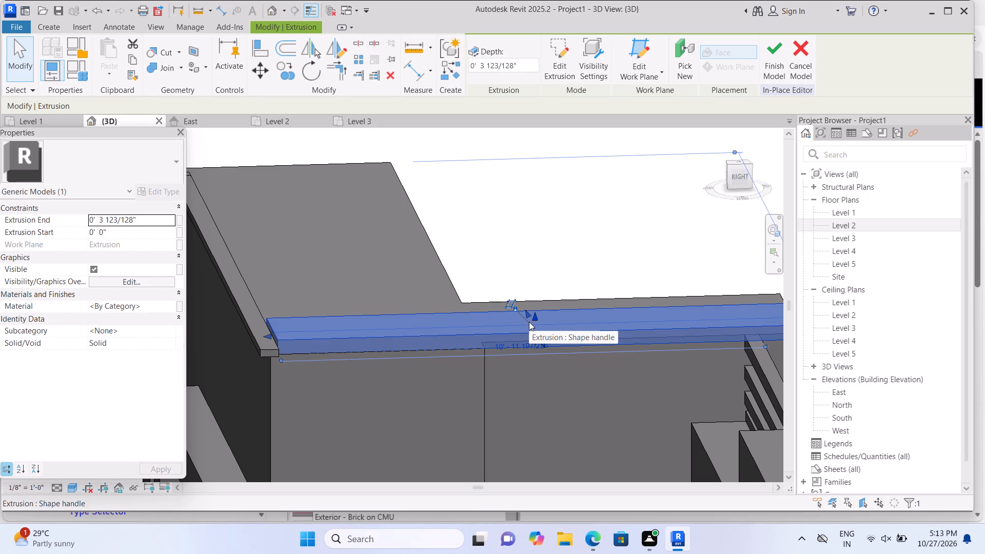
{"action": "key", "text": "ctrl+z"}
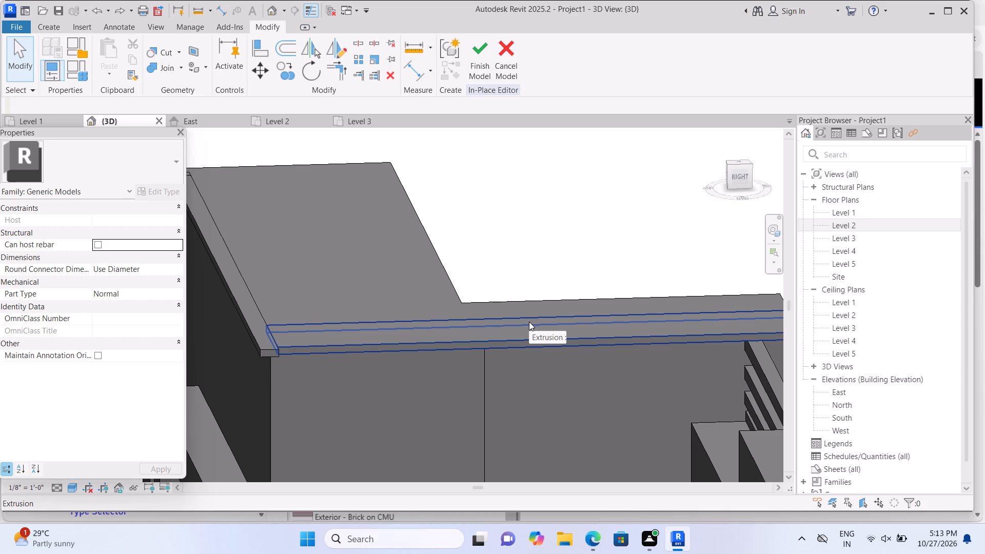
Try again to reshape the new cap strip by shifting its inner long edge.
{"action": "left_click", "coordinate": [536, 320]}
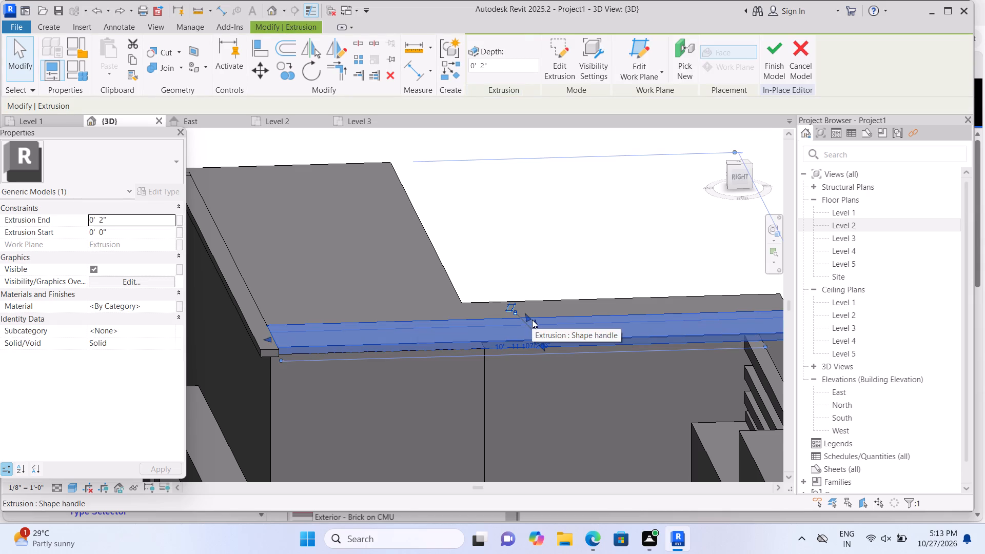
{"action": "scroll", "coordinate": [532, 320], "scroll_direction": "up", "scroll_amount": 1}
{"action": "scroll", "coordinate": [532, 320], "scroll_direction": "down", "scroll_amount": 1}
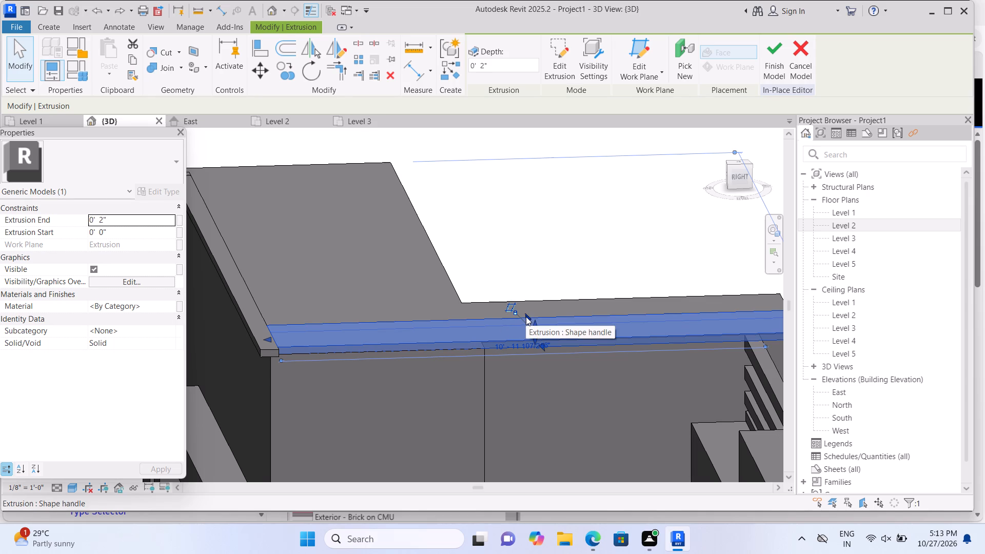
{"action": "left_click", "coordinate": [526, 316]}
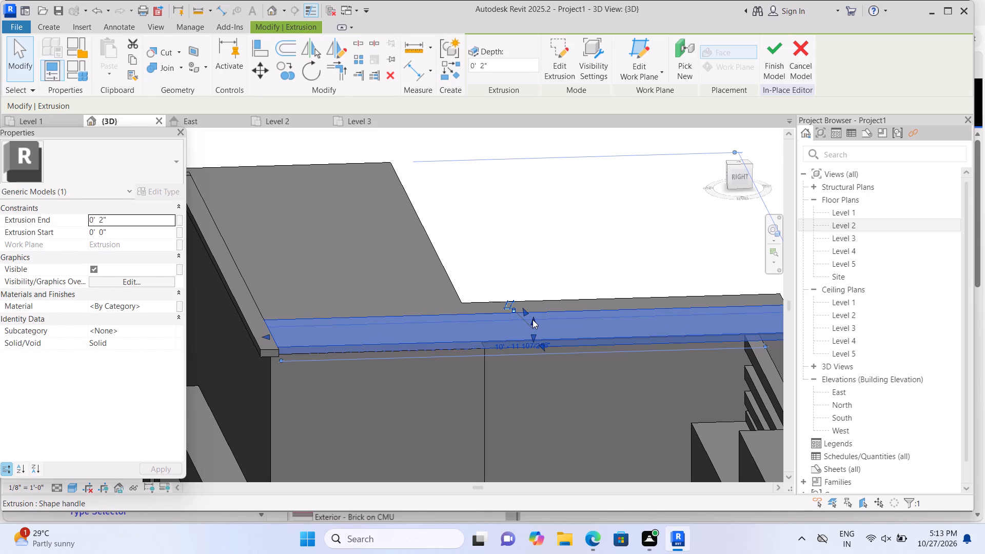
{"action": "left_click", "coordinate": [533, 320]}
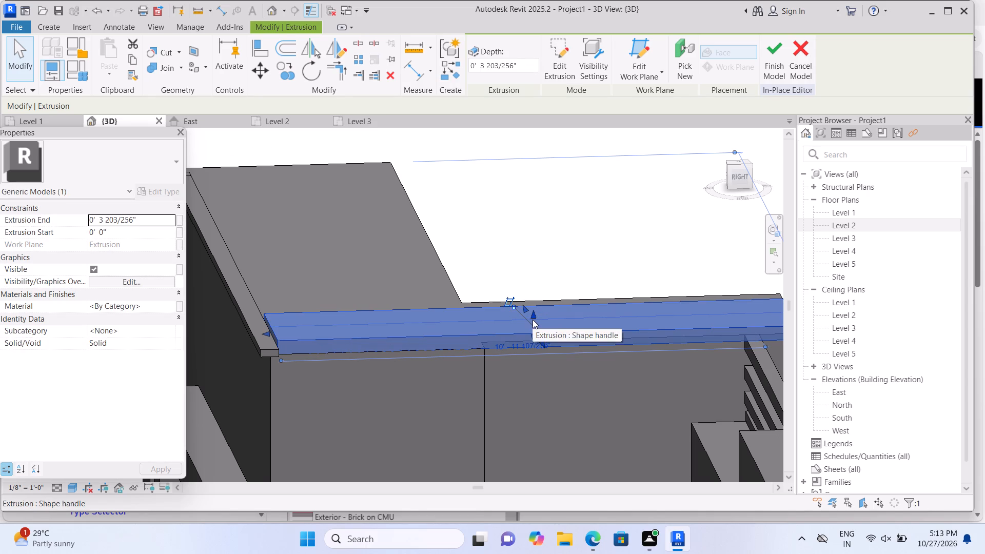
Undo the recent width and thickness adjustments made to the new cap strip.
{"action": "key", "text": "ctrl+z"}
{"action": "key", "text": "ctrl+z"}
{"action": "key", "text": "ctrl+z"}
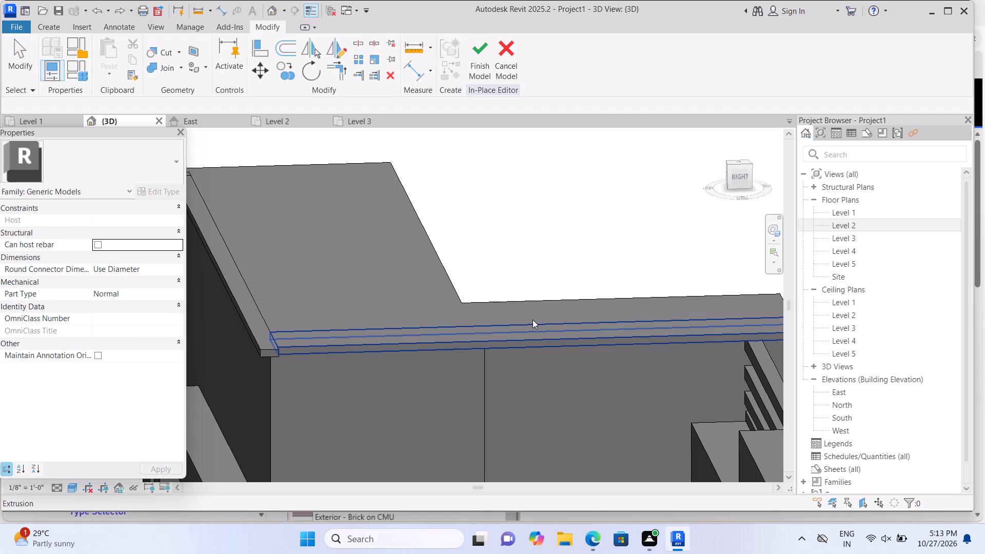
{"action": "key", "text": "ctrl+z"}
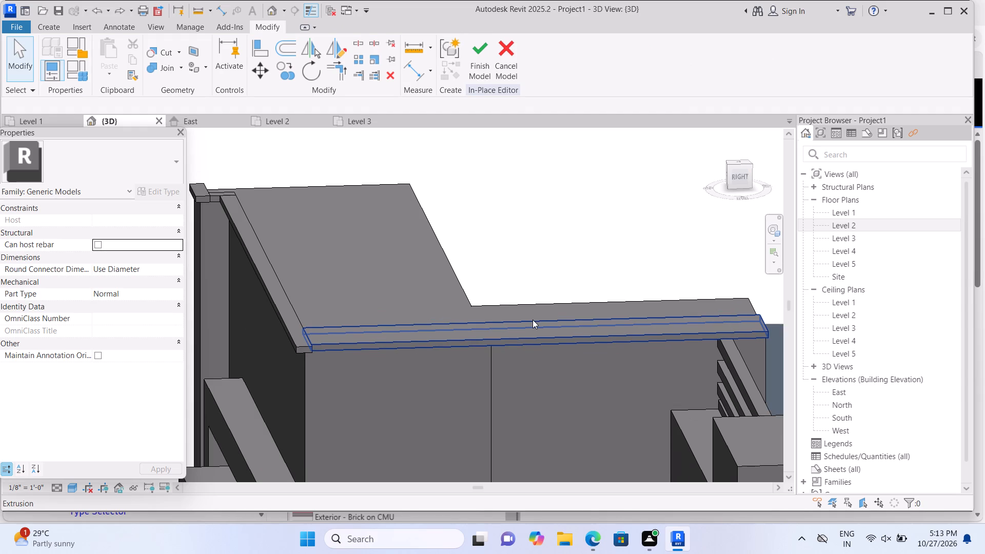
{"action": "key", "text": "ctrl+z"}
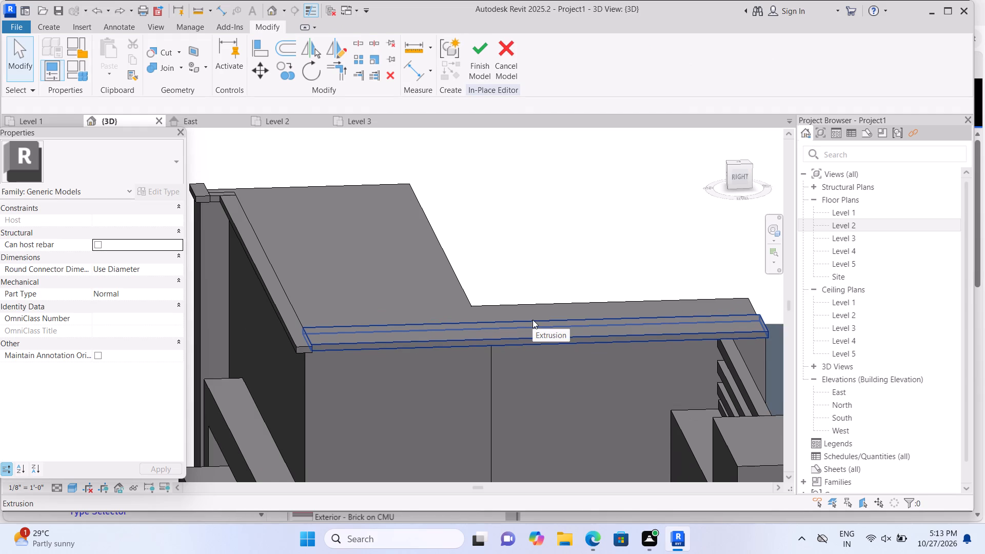
Narrow the new 2" cap strip by shifting its inner long edge toward the parapet block's wall face.
{"action": "scroll", "coordinate": [533, 320], "scroll_direction": "up", "scroll_amount": 1}
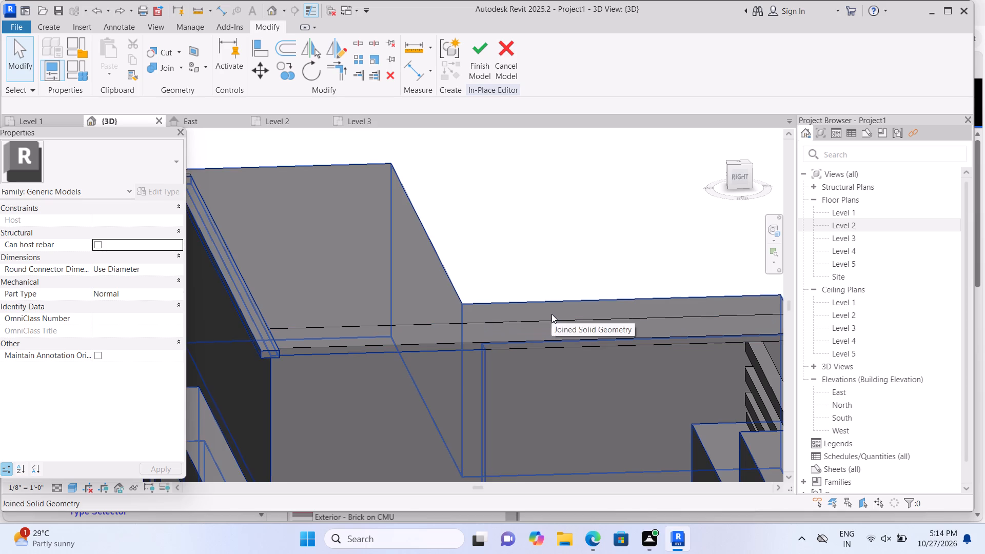
{"action": "left_click", "coordinate": [558, 337]}
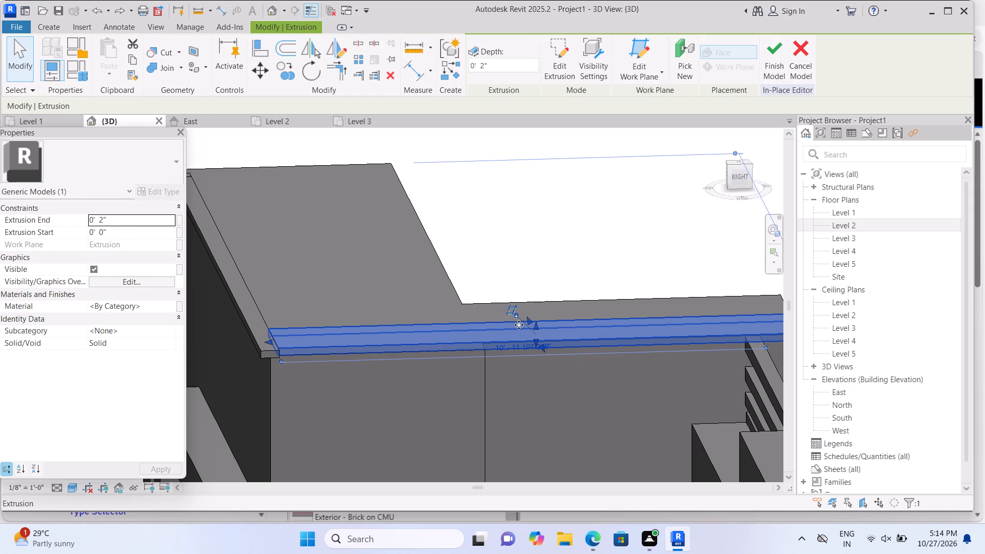
{"action": "left_click_drag", "start_coordinate": [528, 319], "coordinate": [536, 332]}
{"action": "left_click", "coordinate": [536, 332]}
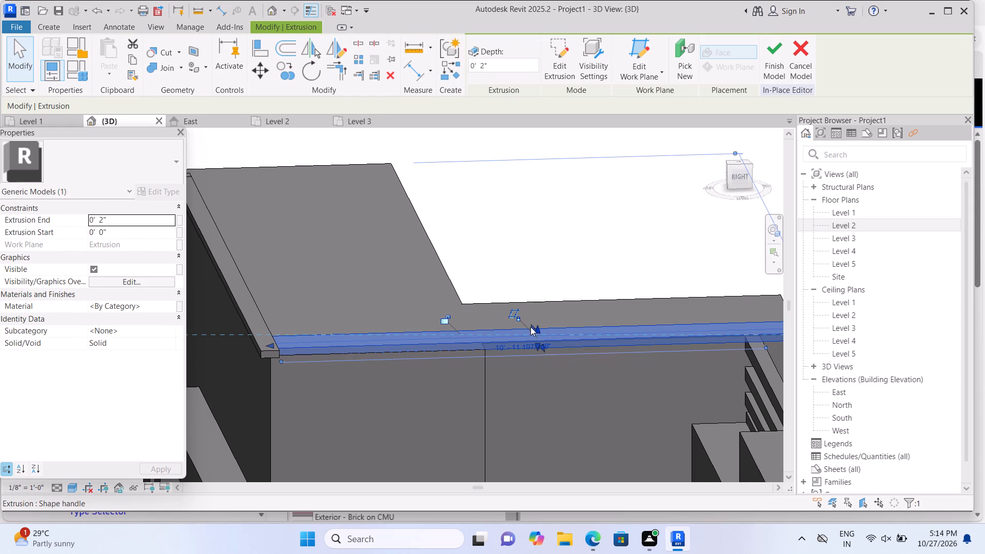
{"action": "left_click_drag", "start_coordinate": [531, 326], "coordinate": [537, 333]}
{"action": "left_click", "coordinate": [537, 333]}
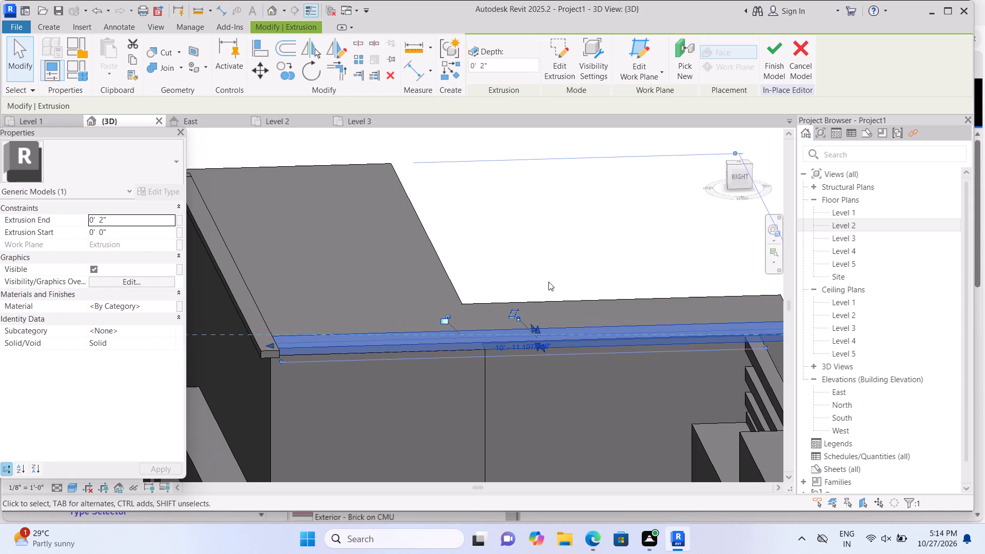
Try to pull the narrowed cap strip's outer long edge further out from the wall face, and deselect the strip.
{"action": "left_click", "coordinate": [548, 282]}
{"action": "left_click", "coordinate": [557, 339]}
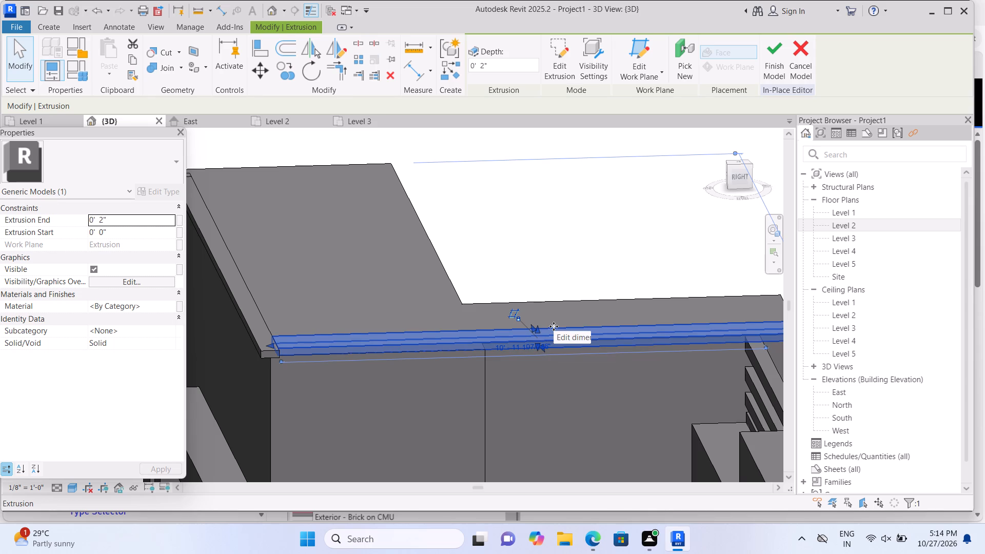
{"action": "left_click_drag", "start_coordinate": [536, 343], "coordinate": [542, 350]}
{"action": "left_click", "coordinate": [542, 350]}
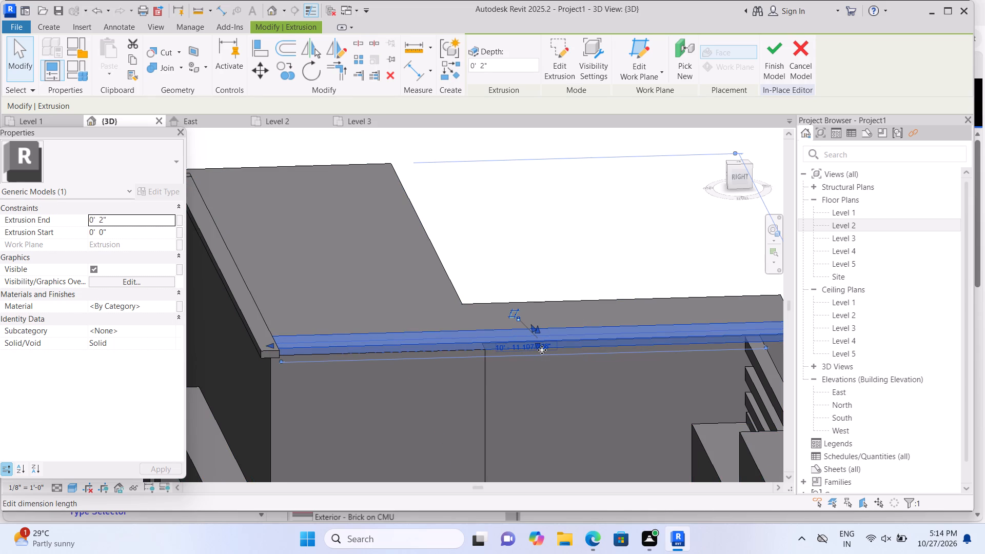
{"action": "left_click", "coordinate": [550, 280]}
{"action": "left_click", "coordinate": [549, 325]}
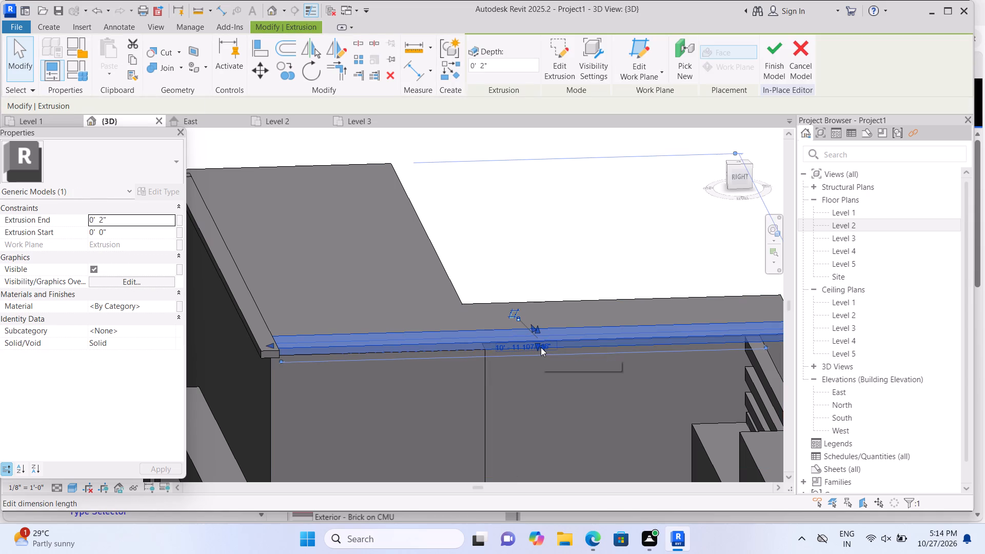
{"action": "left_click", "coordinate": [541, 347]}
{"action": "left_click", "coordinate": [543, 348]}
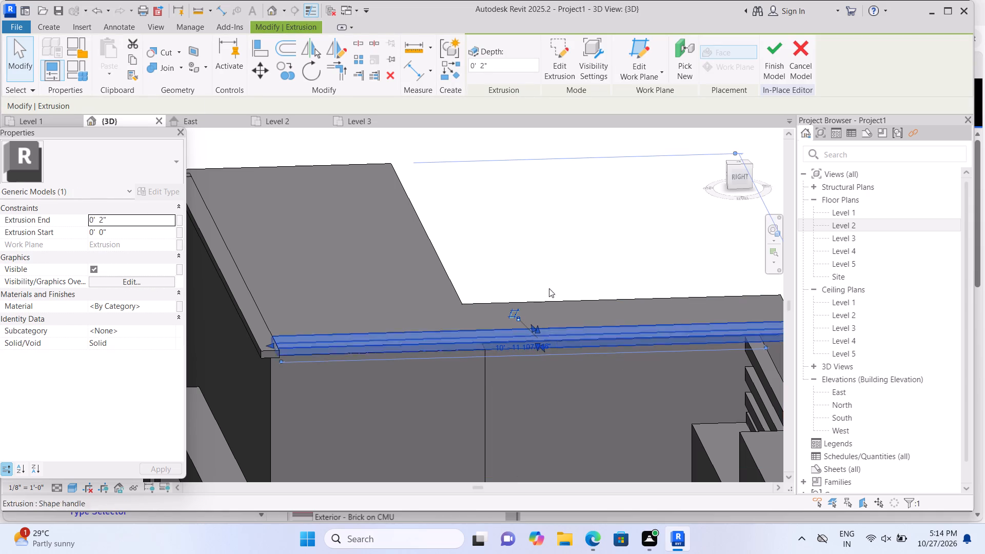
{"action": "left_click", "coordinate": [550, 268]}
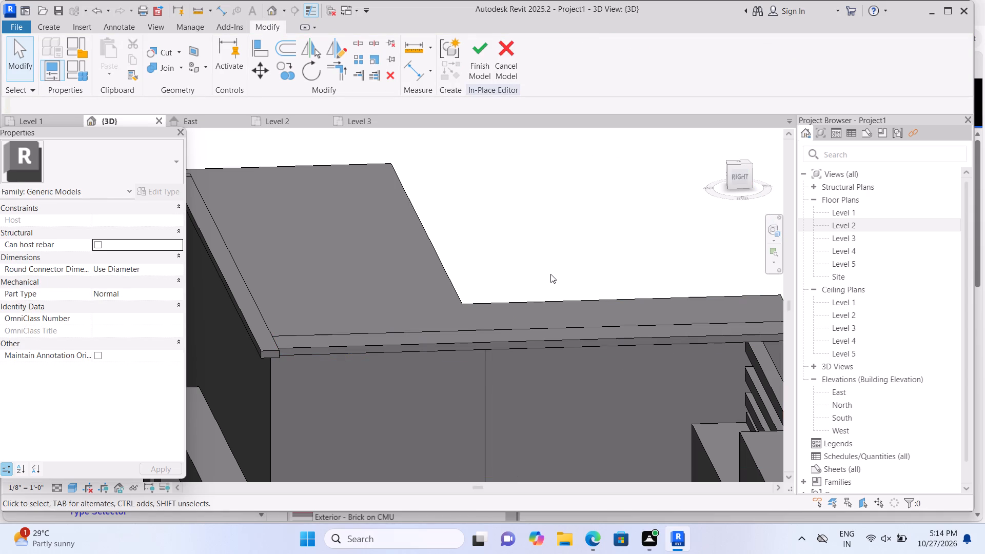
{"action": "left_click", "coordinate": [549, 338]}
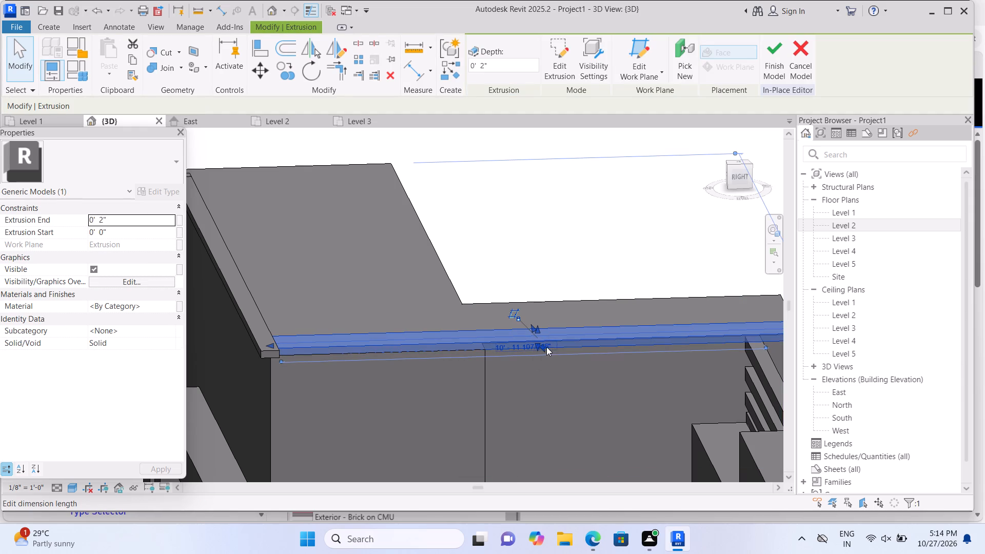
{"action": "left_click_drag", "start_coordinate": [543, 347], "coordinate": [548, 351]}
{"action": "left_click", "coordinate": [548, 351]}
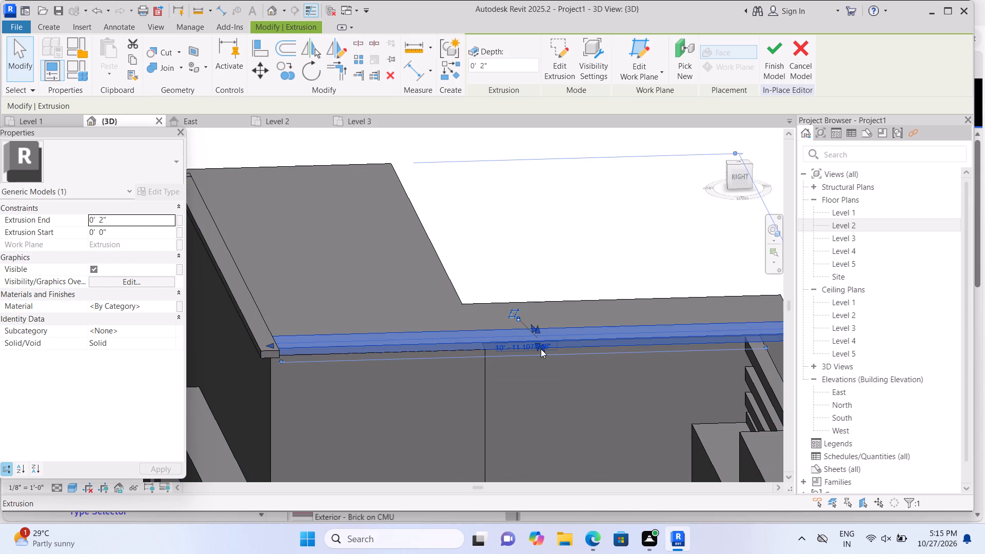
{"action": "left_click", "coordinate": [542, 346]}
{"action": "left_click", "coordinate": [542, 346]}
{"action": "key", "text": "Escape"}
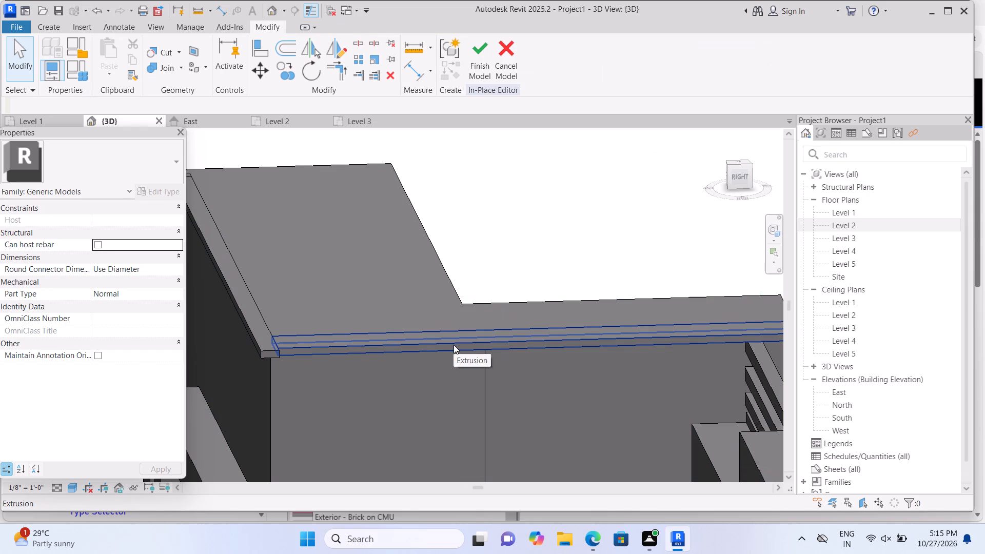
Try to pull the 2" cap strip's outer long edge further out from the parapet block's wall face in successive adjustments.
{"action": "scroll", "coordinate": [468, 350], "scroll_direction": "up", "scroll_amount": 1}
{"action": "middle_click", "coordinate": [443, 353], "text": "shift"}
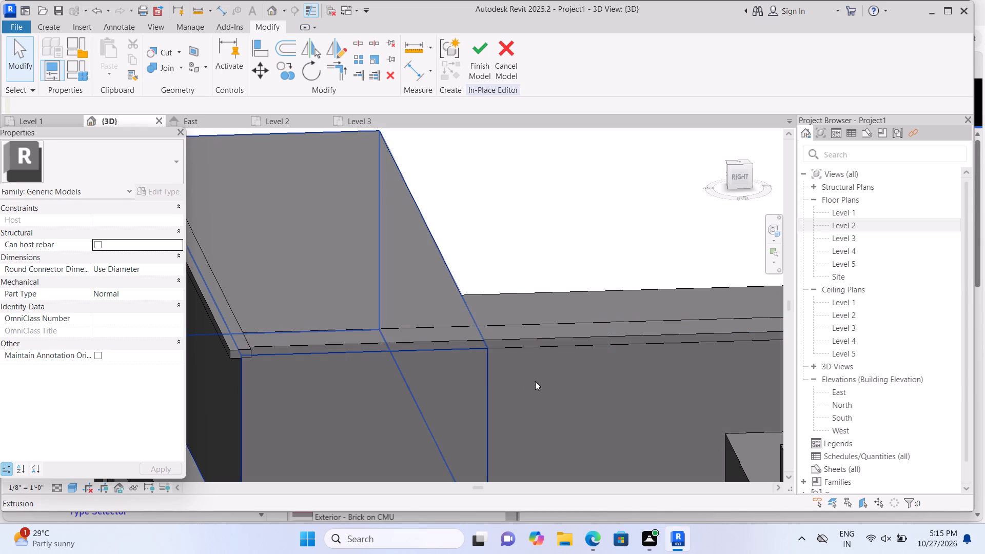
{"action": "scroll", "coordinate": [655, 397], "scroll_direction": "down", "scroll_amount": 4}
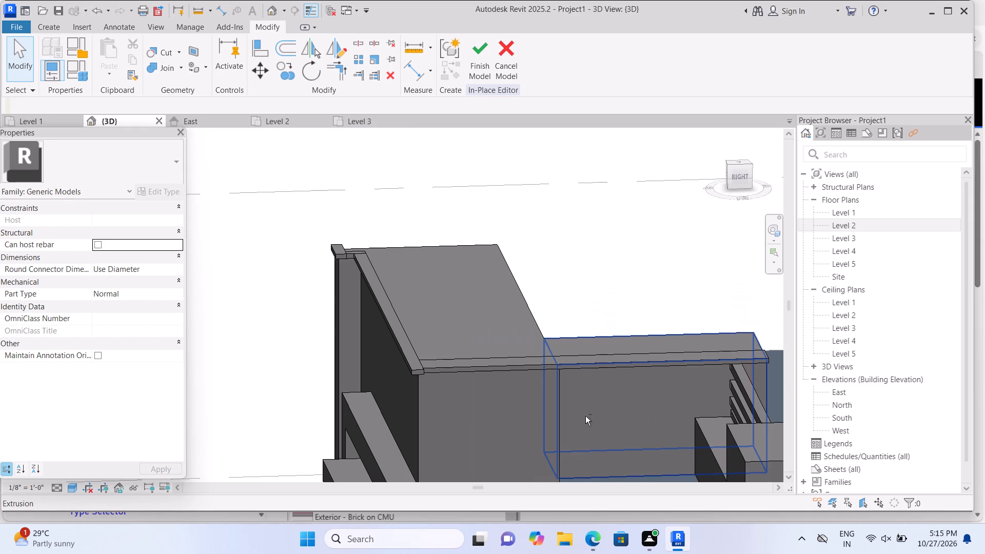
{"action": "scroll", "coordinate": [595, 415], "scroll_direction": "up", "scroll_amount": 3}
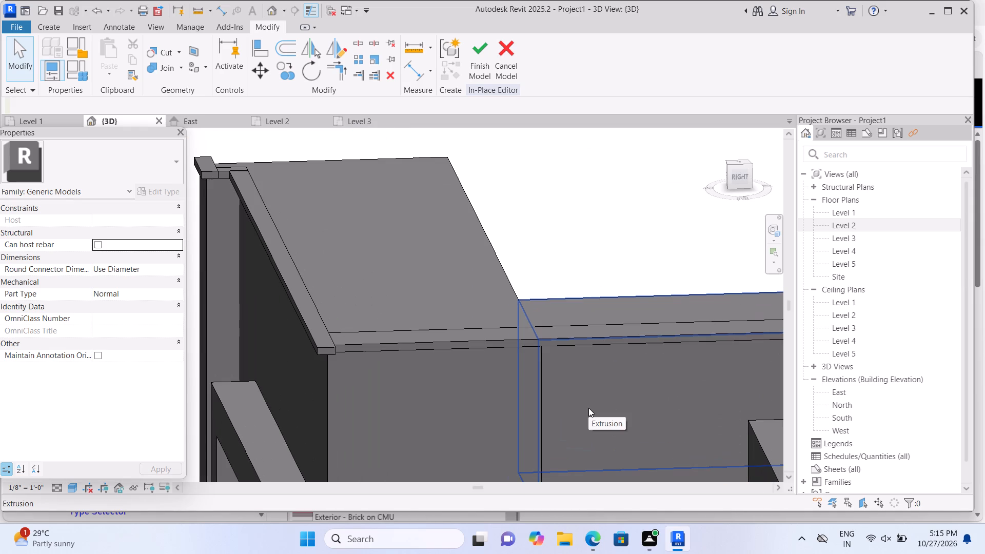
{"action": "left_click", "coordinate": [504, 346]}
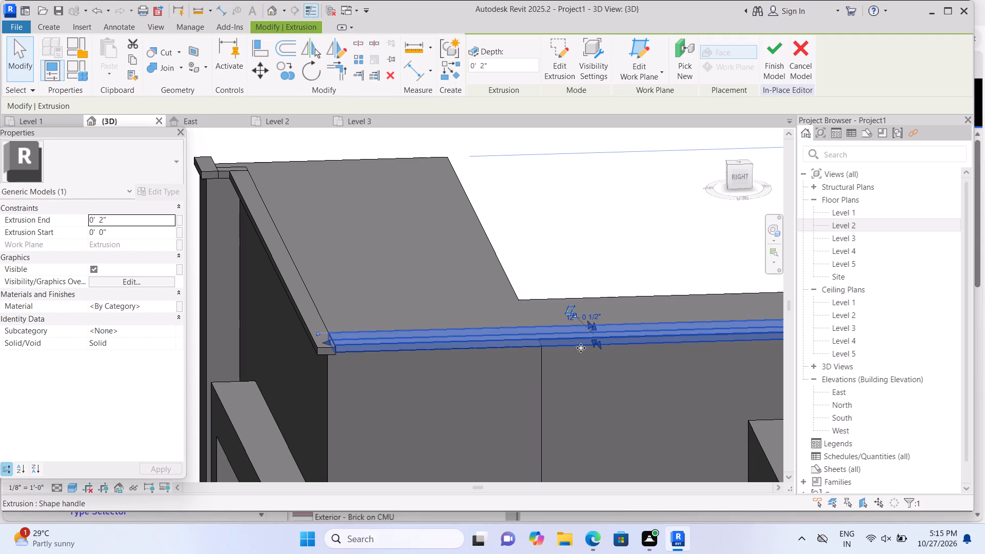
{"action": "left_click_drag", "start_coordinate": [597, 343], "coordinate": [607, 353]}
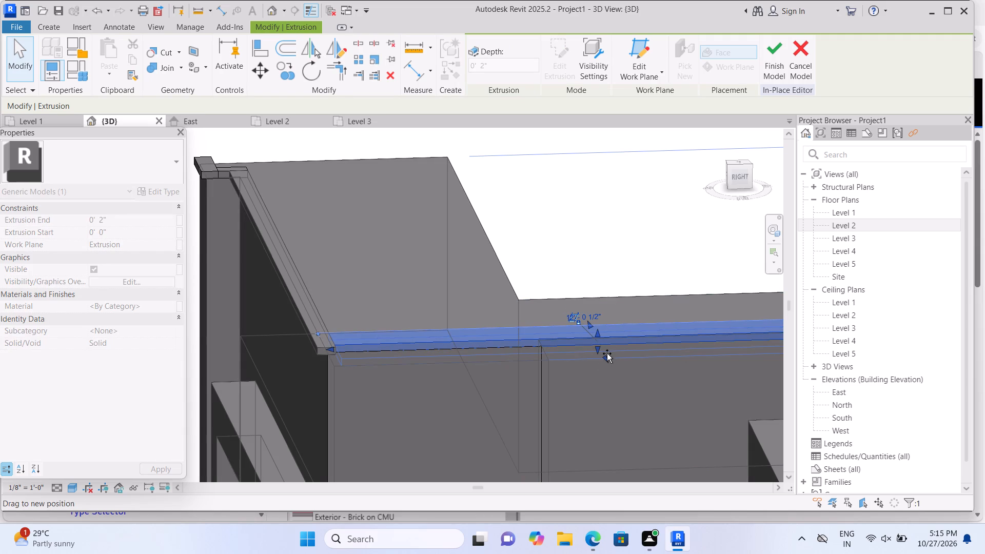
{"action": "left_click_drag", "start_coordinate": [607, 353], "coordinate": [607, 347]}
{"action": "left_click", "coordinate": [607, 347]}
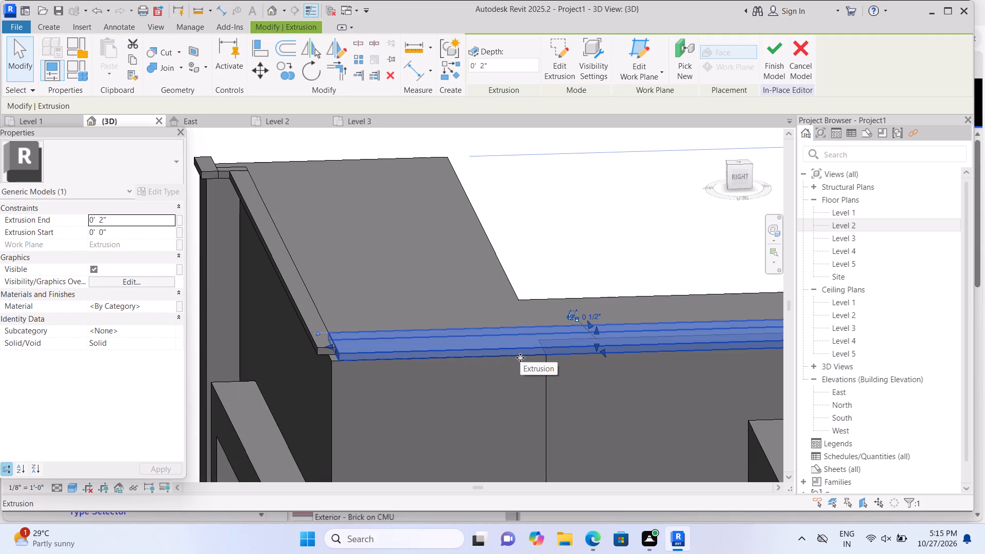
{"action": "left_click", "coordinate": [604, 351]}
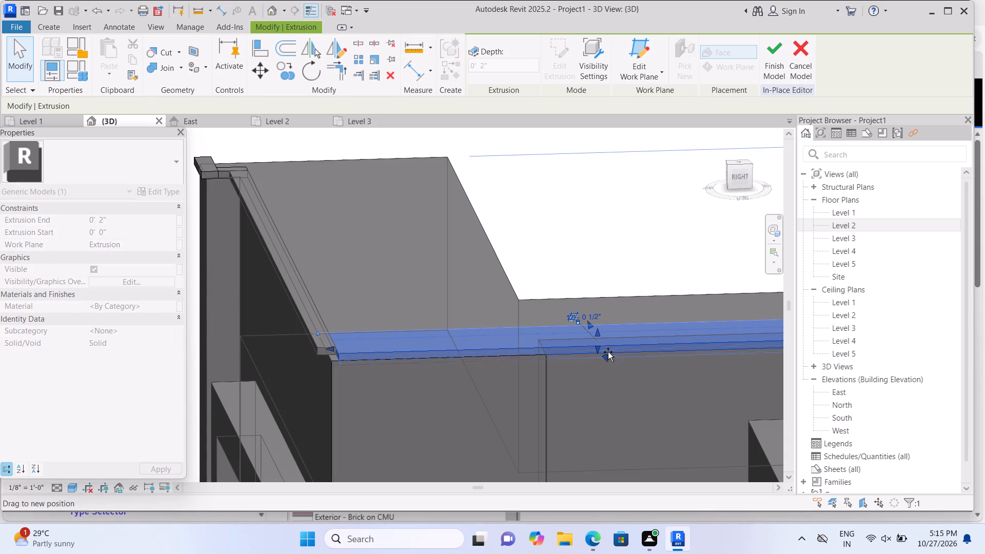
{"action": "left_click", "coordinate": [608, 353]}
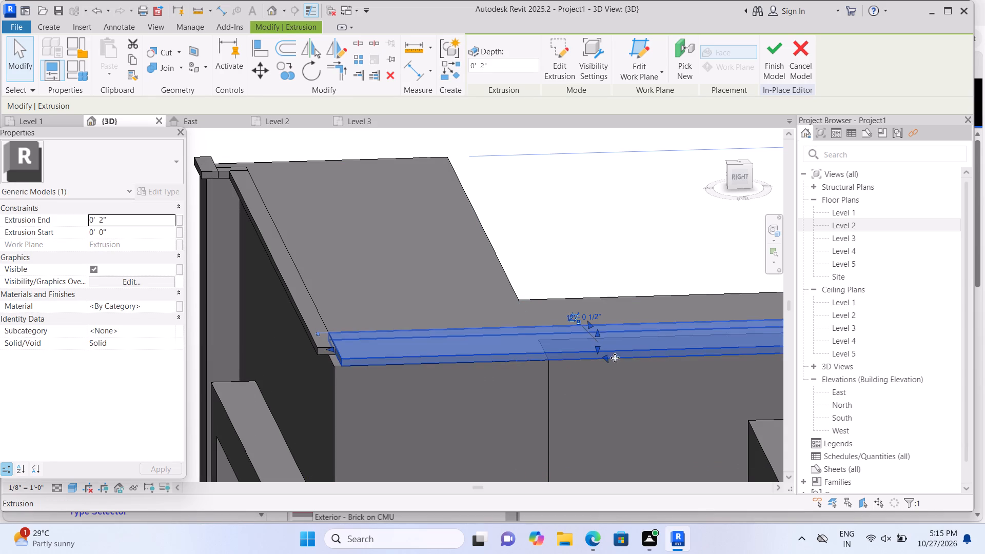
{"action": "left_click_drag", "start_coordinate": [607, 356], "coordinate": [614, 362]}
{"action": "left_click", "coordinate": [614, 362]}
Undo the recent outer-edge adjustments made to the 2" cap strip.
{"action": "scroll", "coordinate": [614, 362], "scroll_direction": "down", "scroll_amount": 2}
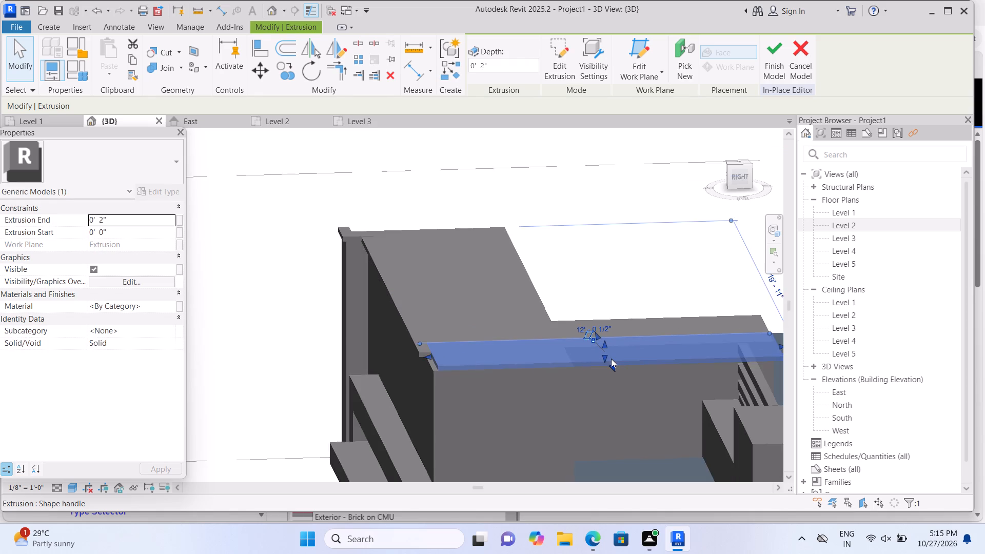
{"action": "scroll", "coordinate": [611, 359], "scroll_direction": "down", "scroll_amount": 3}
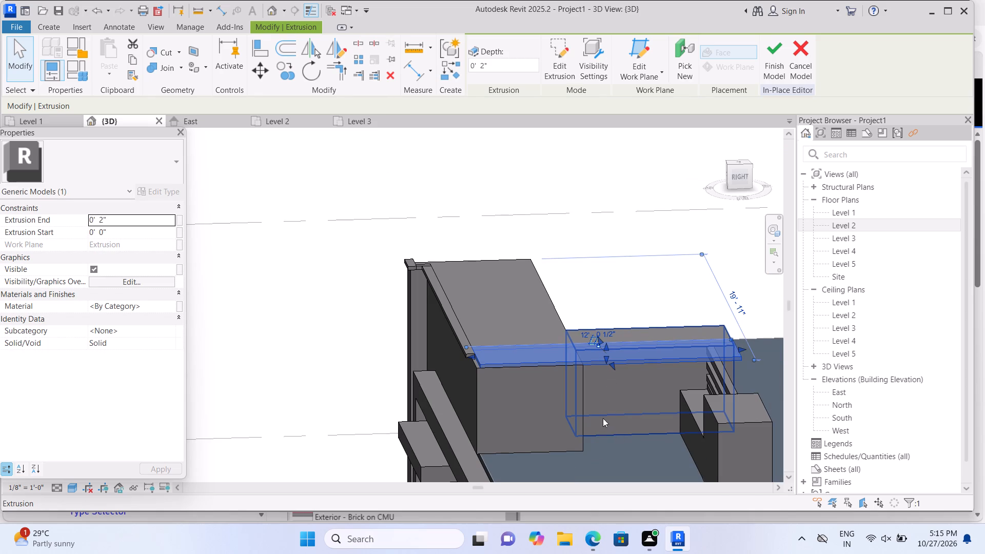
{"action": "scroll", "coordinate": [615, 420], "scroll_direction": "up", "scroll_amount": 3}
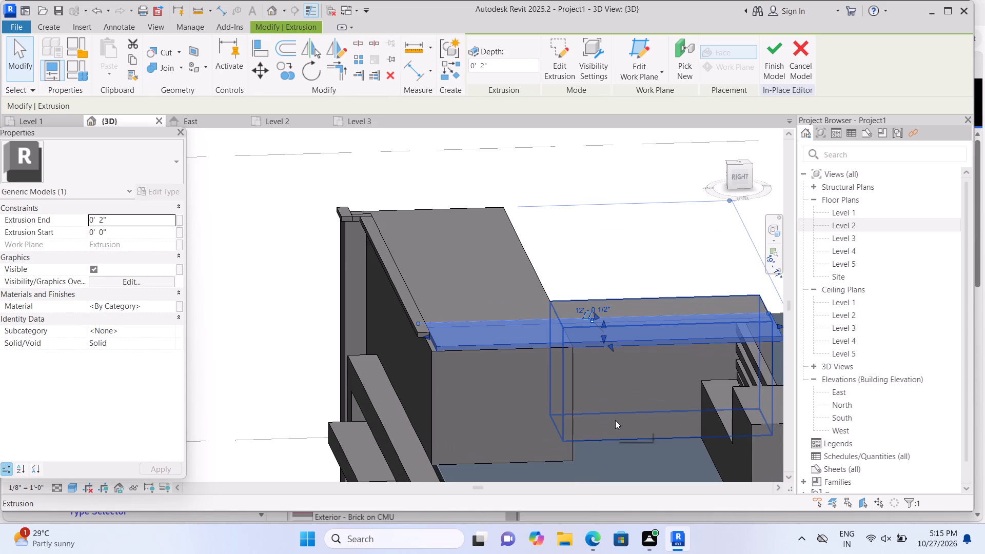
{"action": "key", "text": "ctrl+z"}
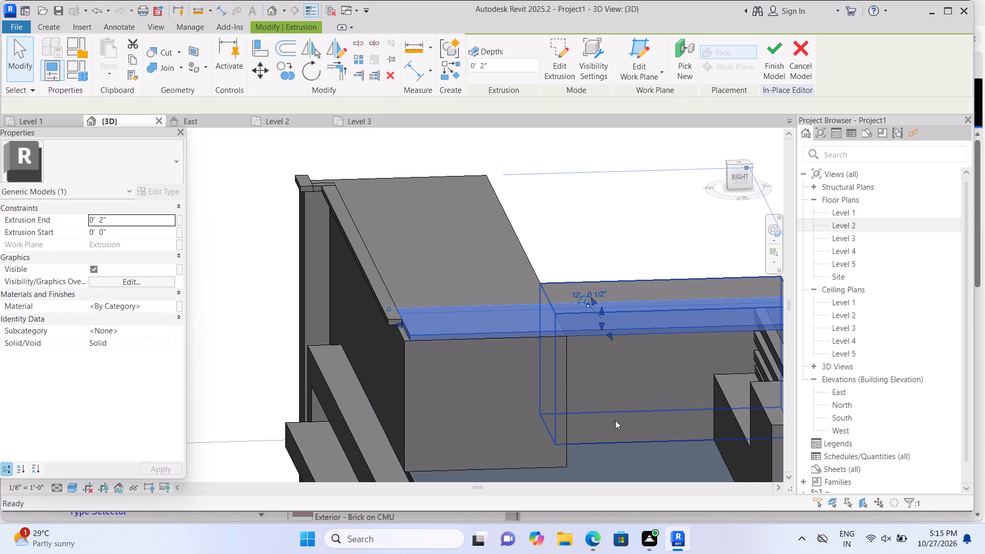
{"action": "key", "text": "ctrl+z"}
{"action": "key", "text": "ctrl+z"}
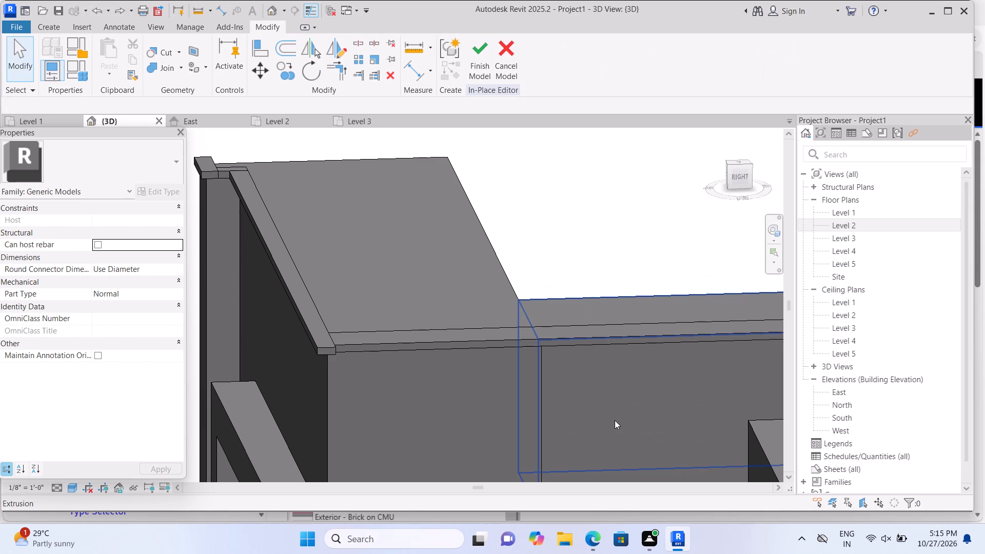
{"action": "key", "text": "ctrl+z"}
Return to the overall isometric view of the house and select the 2" cap strip on the rooftop parapet block.
{"action": "scroll", "coordinate": [616, 407], "scroll_direction": "down", "scroll_amount": 5}
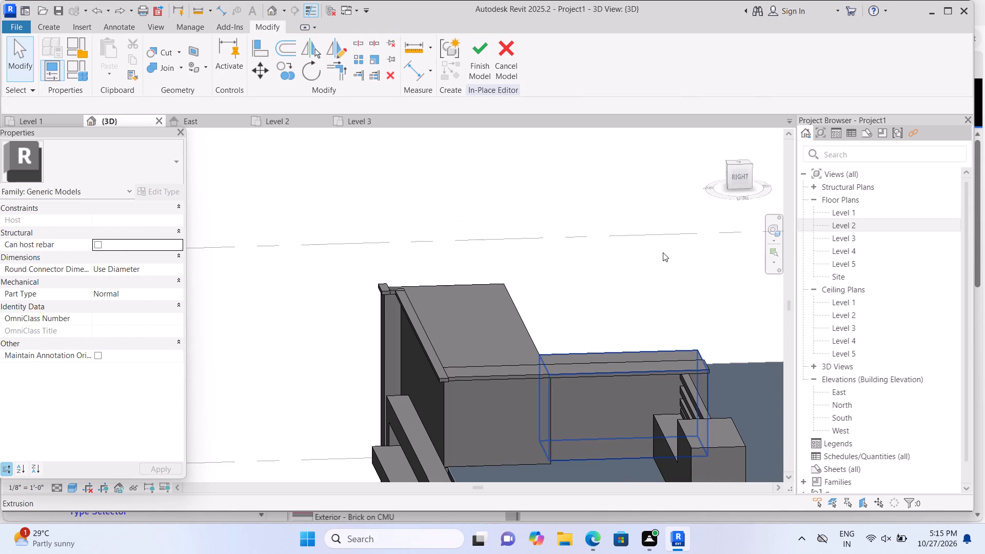
{"action": "left_click", "coordinate": [716, 136]}
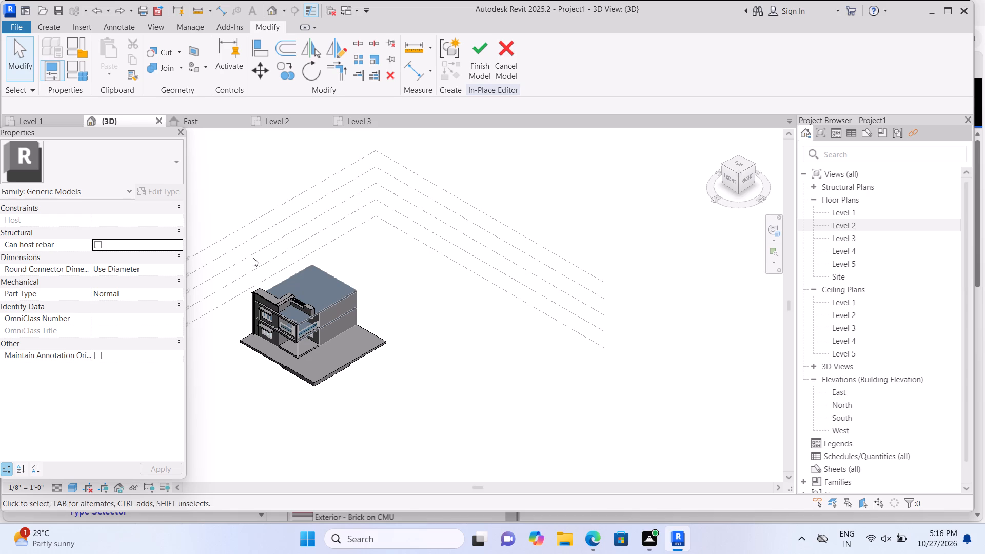
{"action": "scroll", "coordinate": [279, 346], "scroll_direction": "up", "scroll_amount": 8}
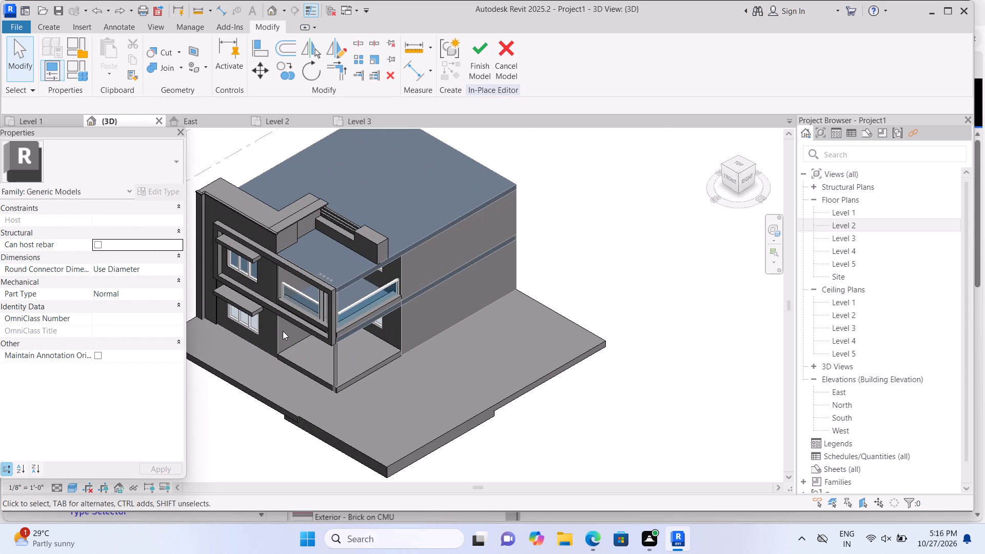
{"action": "middle_click", "coordinate": [287, 330]}
{"action": "scroll", "coordinate": [287, 330], "scroll_direction": "up", "scroll_amount": 1}
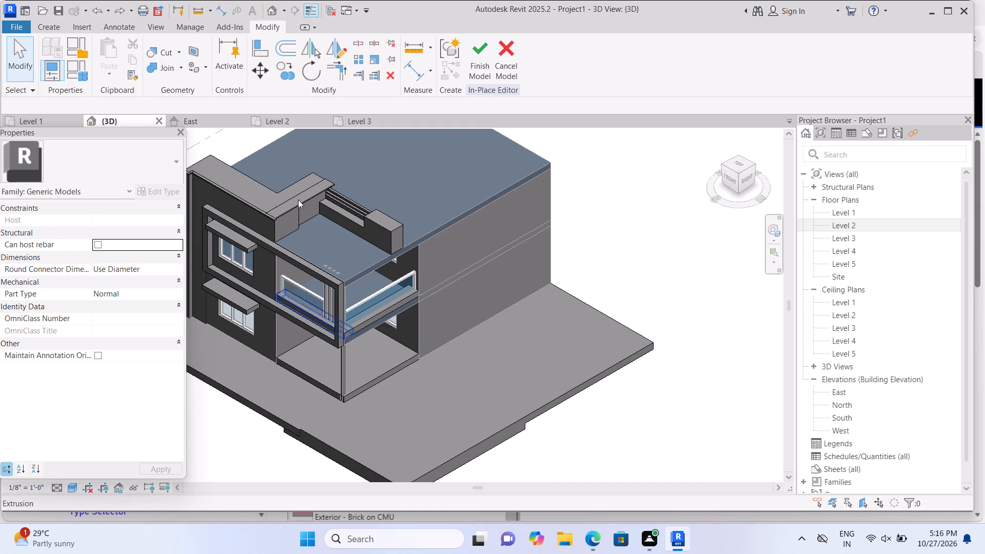
{"action": "scroll", "coordinate": [291, 167], "scroll_direction": "up", "scroll_amount": 5}
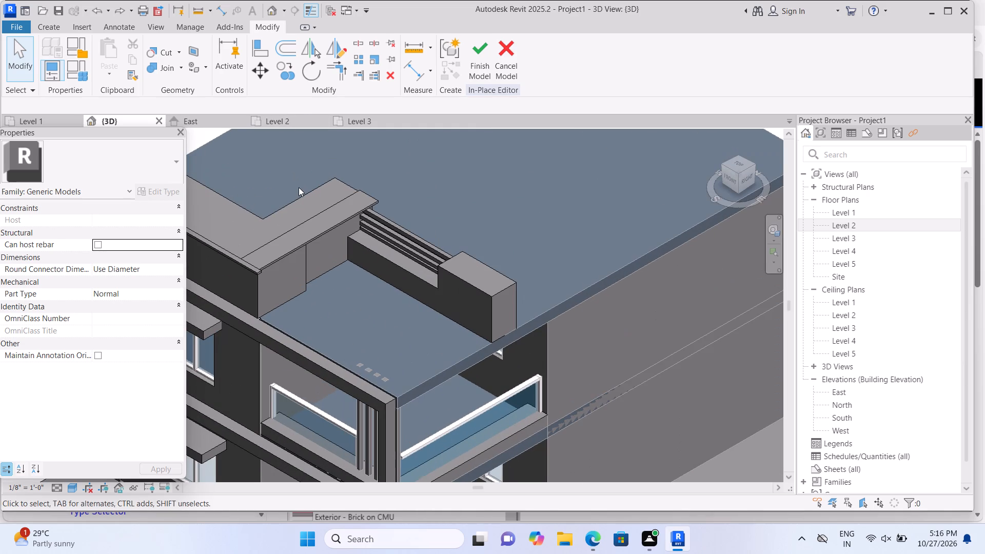
{"action": "left_click", "coordinate": [310, 220]}
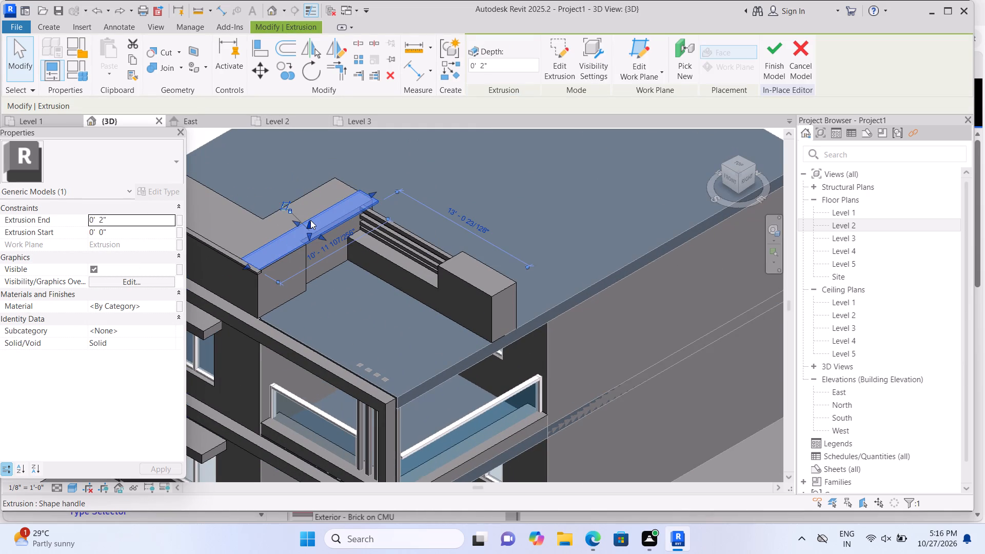
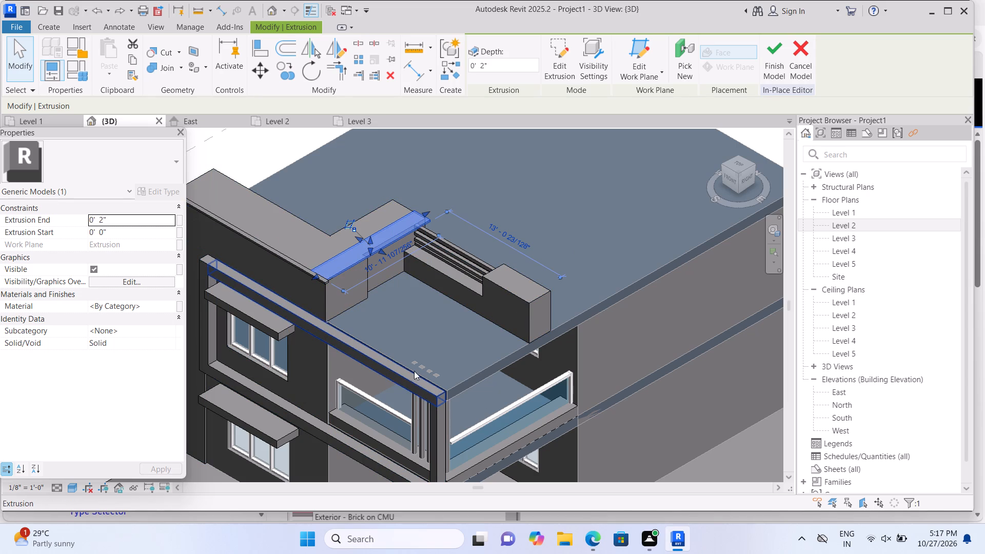
Pull the 2" cap strip's inner long edge outward, narrowing the strip to about 2 1/2" wide along the parapet block's edge.
{"action": "scroll", "coordinate": [359, 275], "scroll_direction": "up", "scroll_amount": 1}
{"action": "middle_click_drag", "start_coordinate": [363, 278], "coordinate": [389, 309]}
{"action": "scroll", "coordinate": [372, 268], "scroll_direction": "up", "scroll_amount": 4}
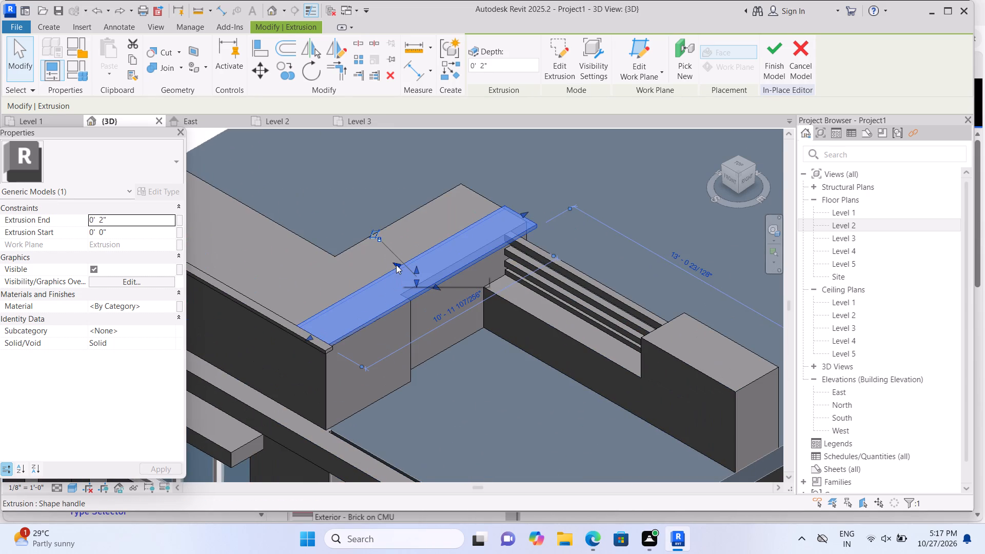
{"action": "left_click_drag", "start_coordinate": [396, 265], "coordinate": [419, 284]}
{"action": "left_click", "coordinate": [419, 284]}
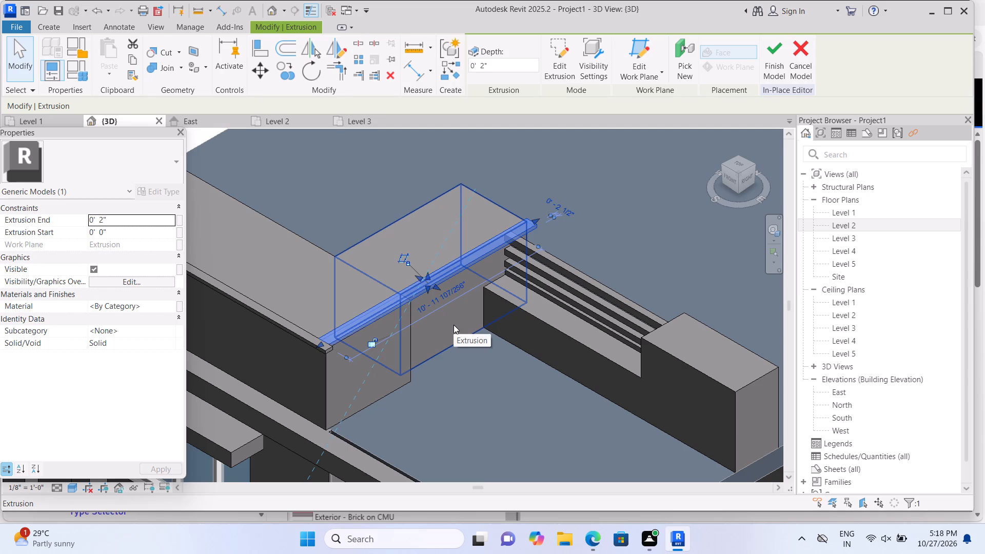
{"action": "left_click", "coordinate": [446, 367]}
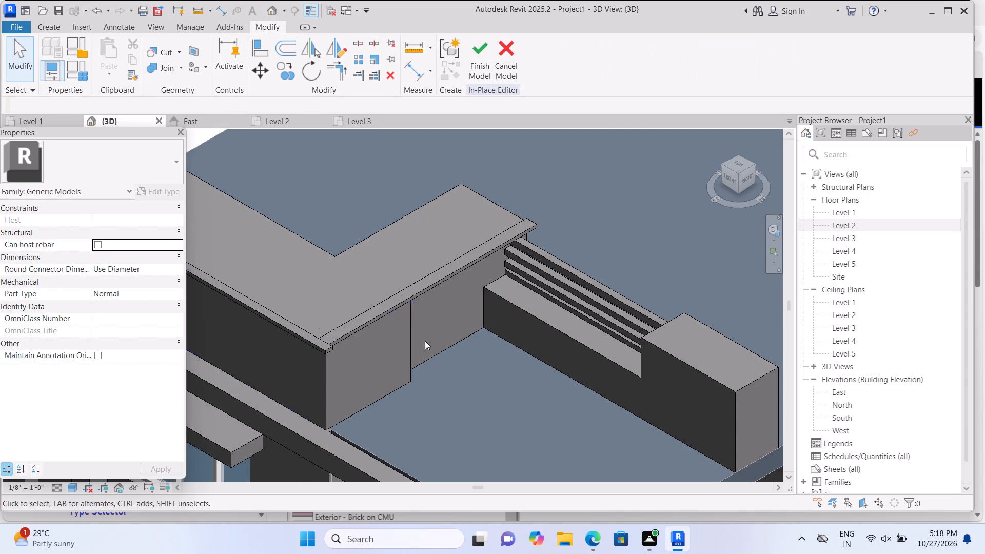
Extend the side cap strip's outer long edge beyond the wall face, making the strip about 4 1/2" wide.
{"action": "left_click", "coordinate": [382, 313]}
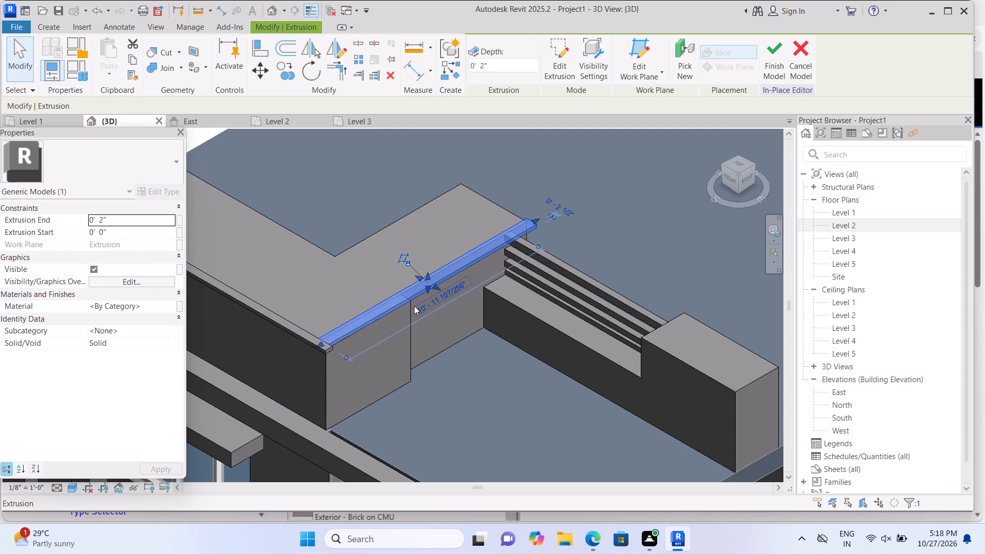
{"action": "left_click", "coordinate": [436, 286]}
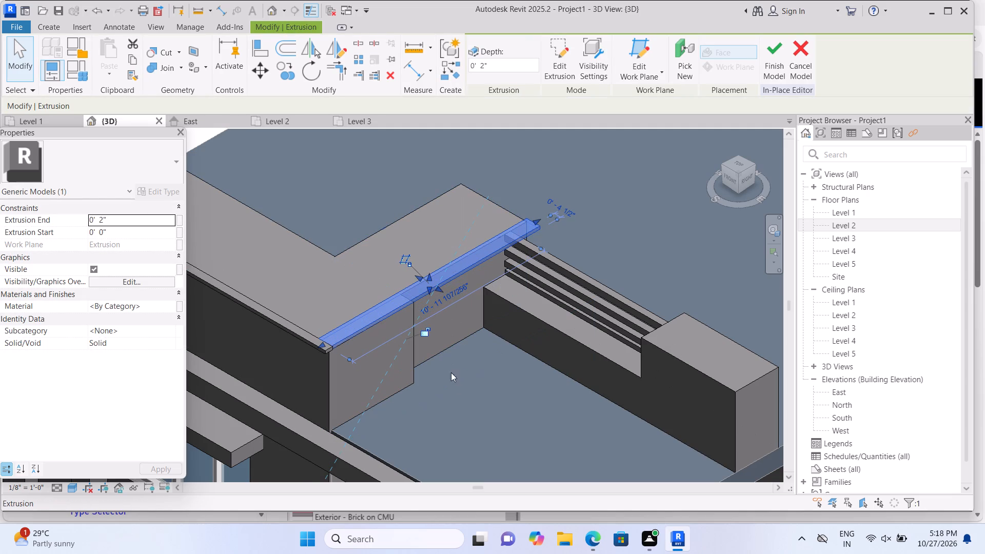
{"action": "left_click", "coordinate": [457, 383]}
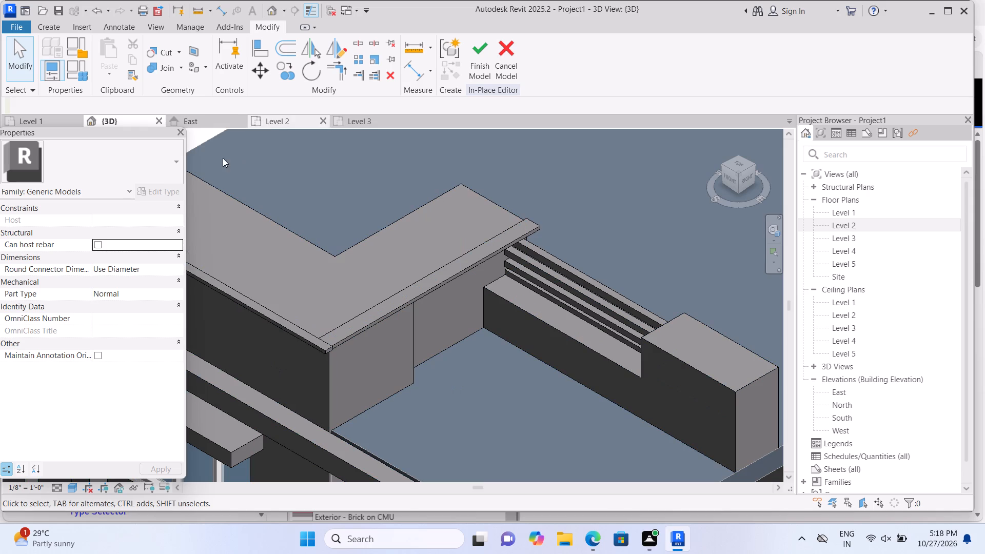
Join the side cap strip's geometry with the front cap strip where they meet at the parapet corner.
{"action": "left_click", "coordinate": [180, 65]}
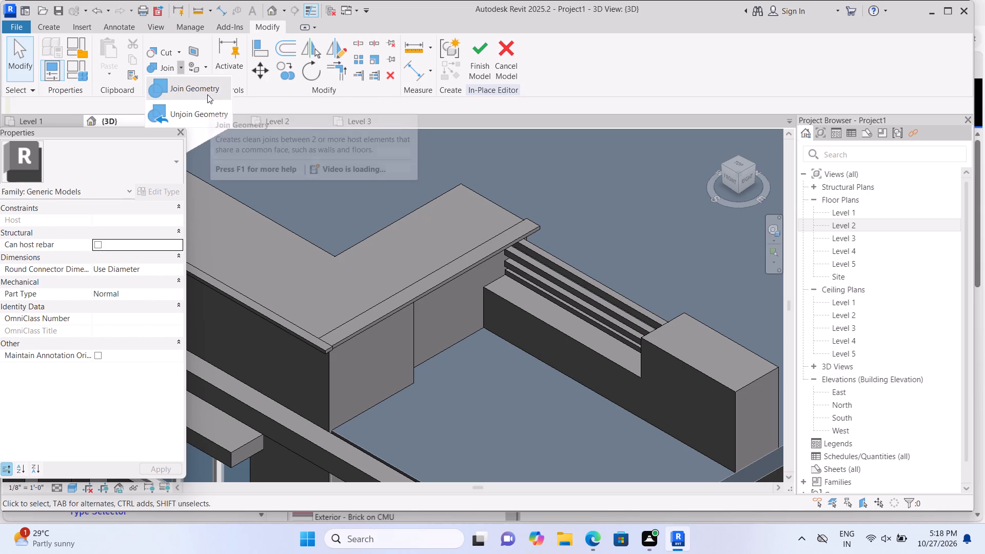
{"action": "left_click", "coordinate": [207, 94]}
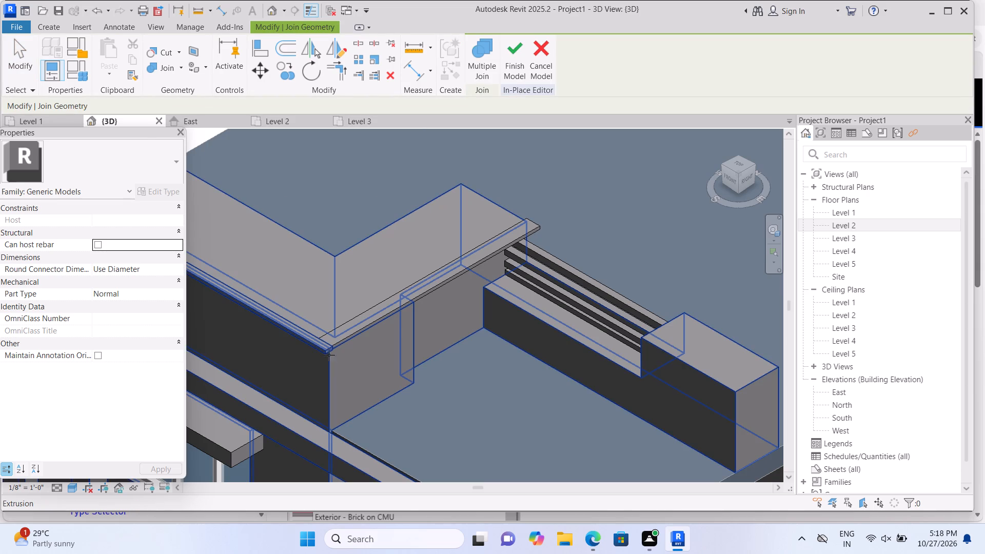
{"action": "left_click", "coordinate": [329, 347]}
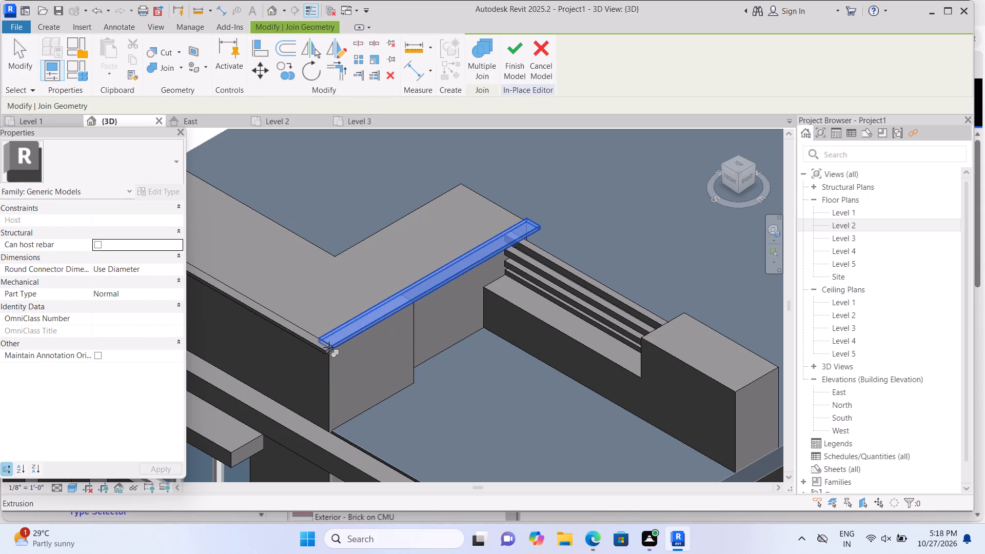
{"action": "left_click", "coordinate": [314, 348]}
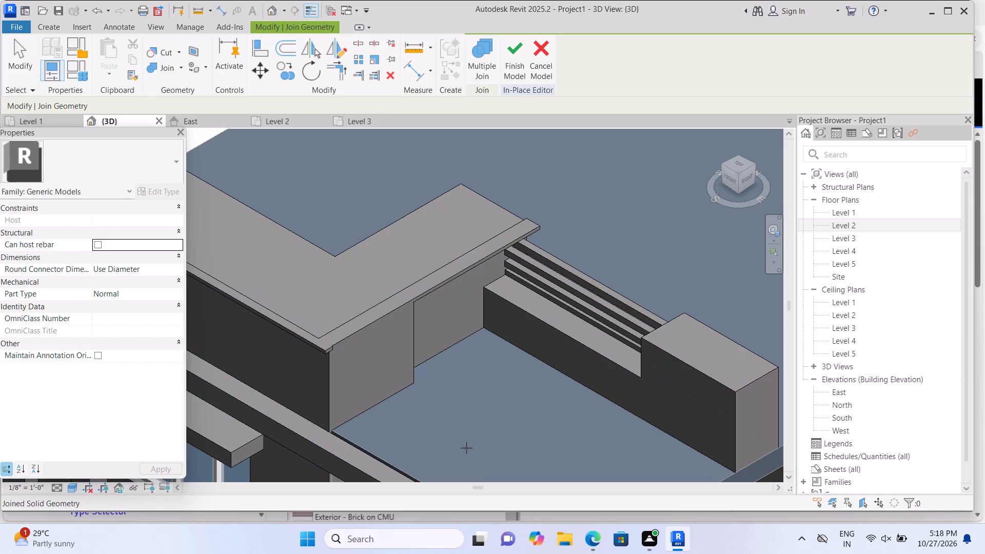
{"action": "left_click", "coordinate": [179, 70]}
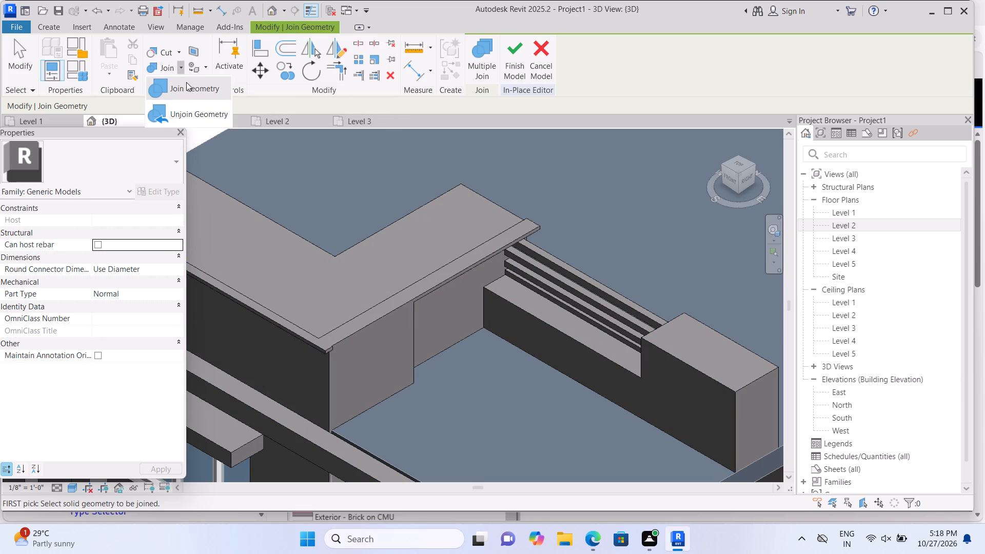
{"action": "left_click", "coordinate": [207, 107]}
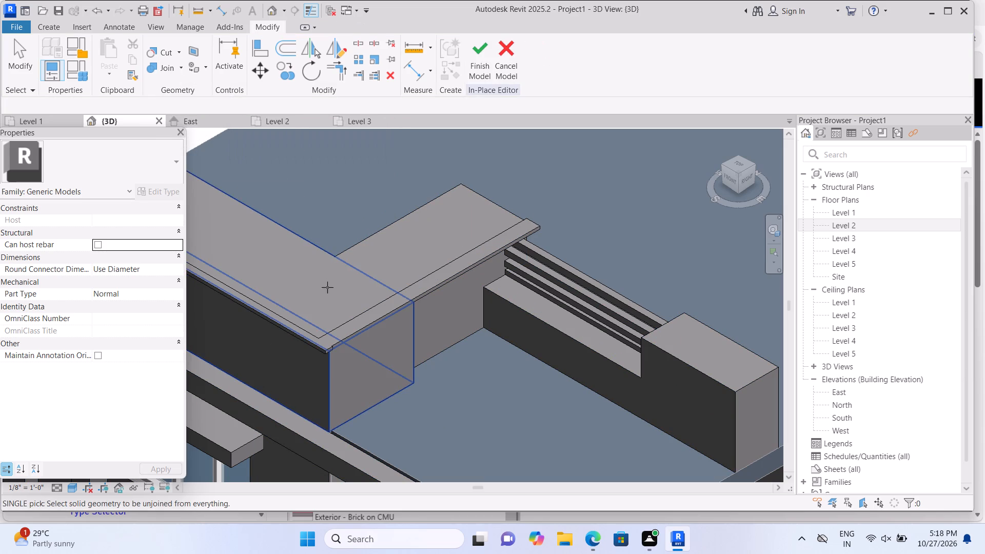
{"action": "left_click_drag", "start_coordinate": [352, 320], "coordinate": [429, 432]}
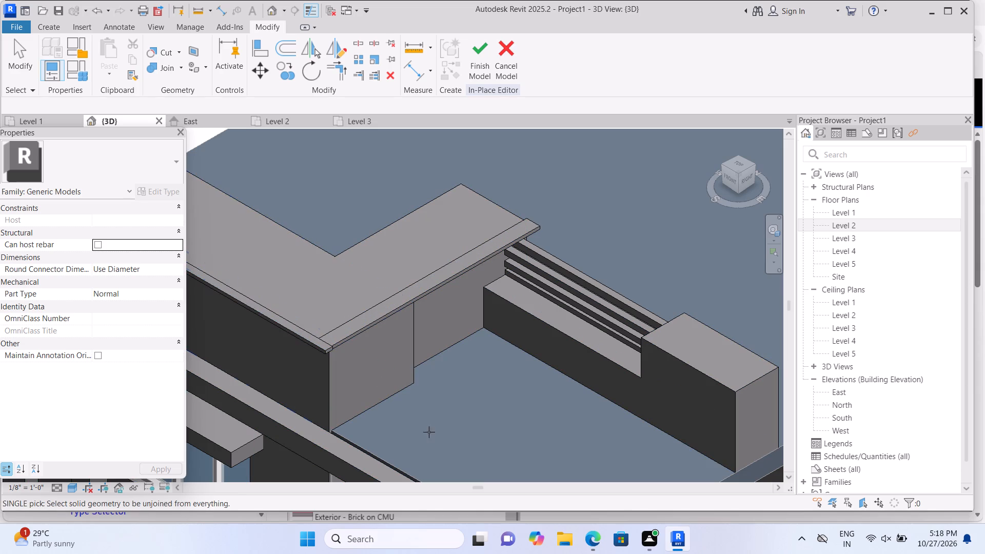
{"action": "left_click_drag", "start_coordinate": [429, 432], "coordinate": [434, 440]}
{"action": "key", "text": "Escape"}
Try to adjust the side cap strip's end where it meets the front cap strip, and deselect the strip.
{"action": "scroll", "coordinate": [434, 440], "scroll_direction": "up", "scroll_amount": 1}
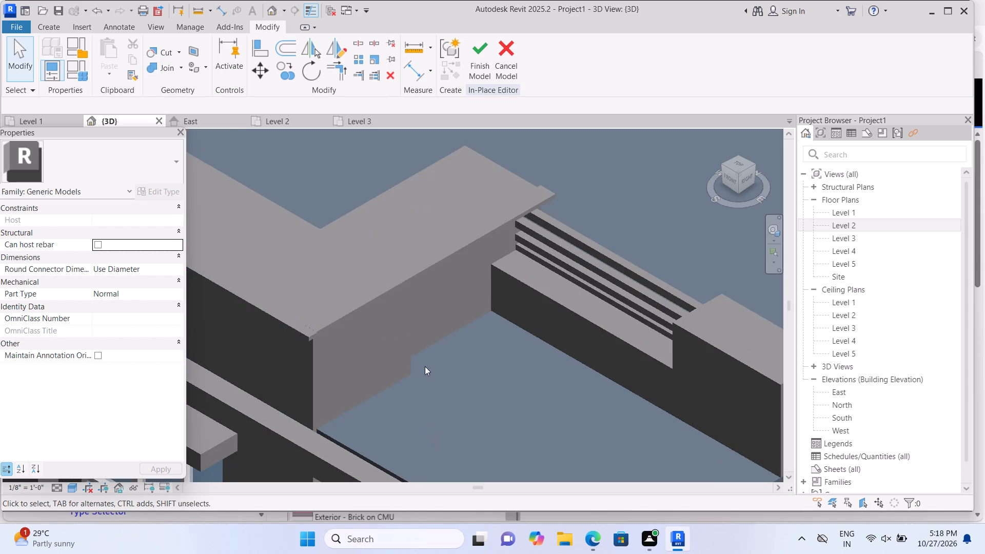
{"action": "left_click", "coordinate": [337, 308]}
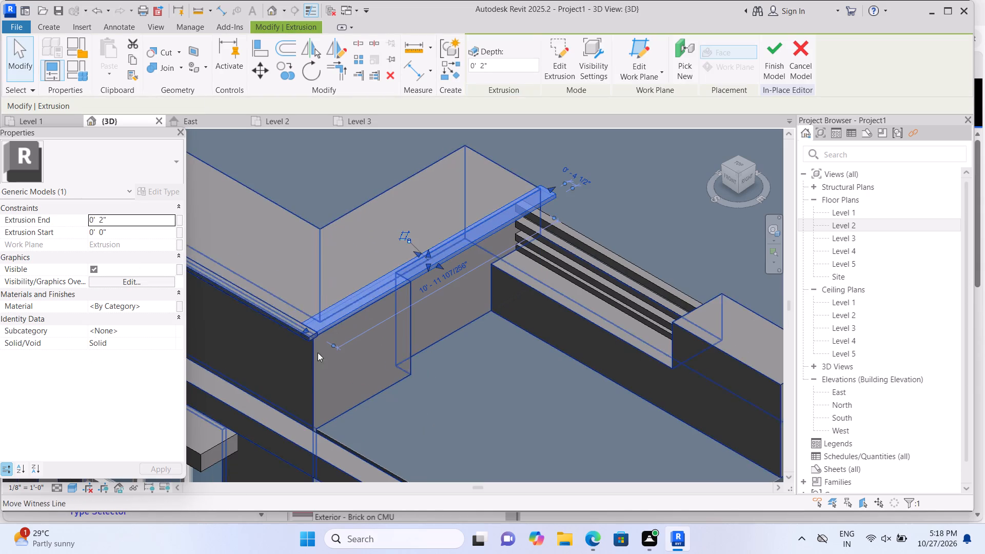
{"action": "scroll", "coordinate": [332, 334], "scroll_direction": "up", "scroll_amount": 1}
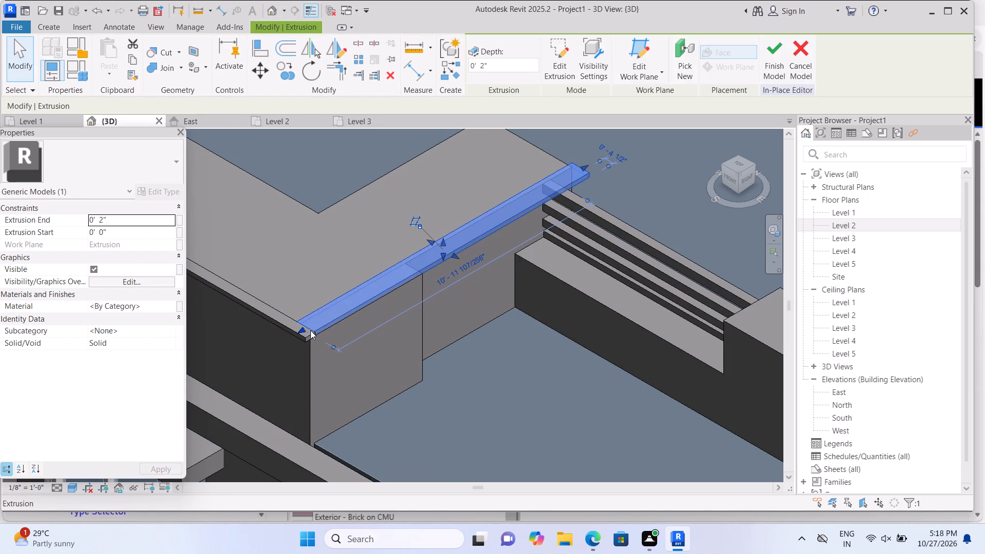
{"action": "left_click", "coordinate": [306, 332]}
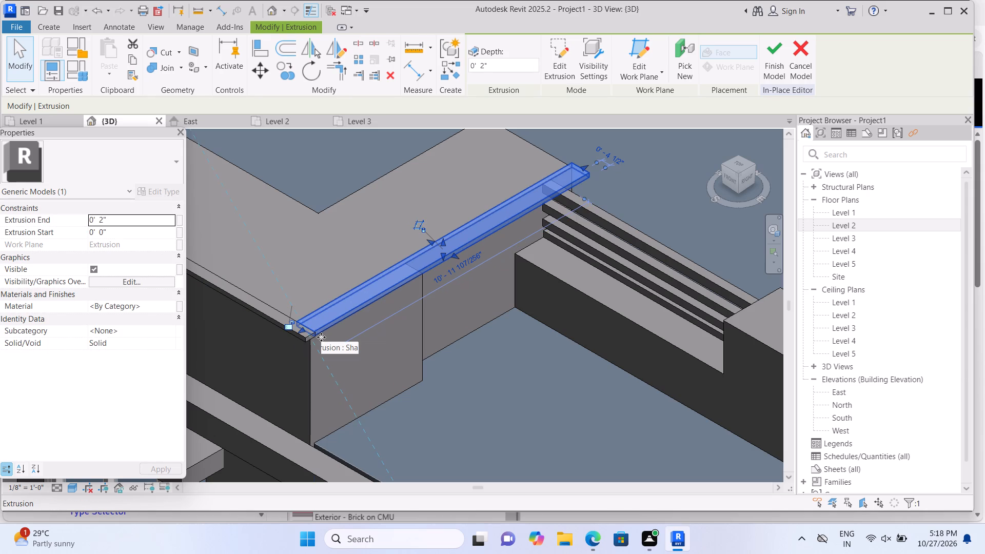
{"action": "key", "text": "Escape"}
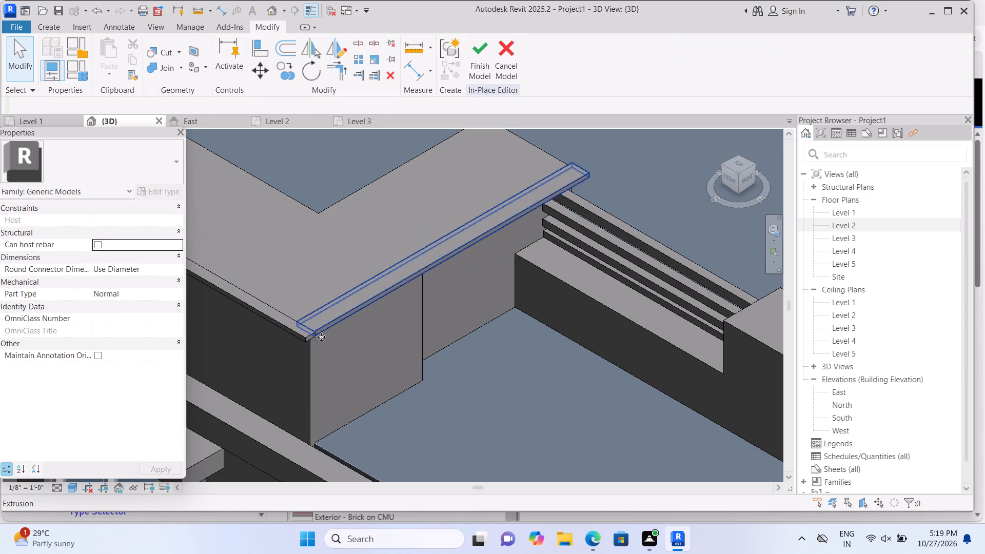
Adjust the front cap strip's end at the parapet corner so it sits flush with the side cap strip's outer face.
{"action": "left_click", "coordinate": [293, 332]}
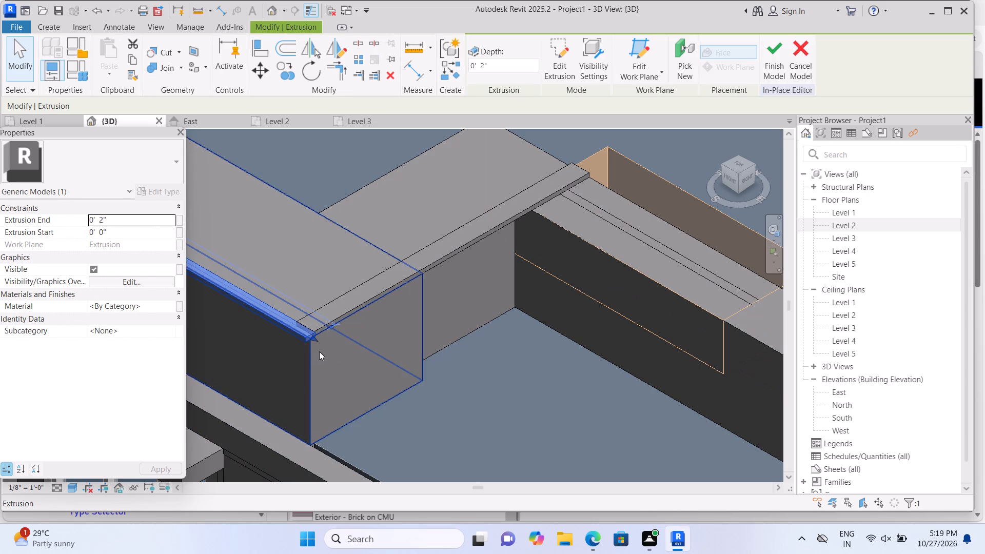
{"action": "scroll", "coordinate": [311, 340], "scroll_direction": "up", "scroll_amount": 8}
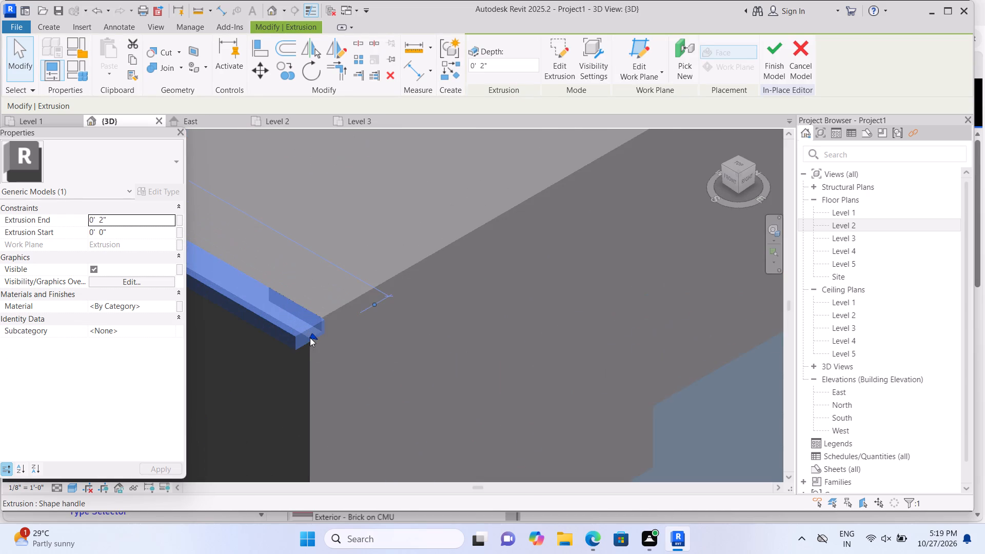
{"action": "scroll", "coordinate": [310, 338], "scroll_direction": "up", "scroll_amount": 1}
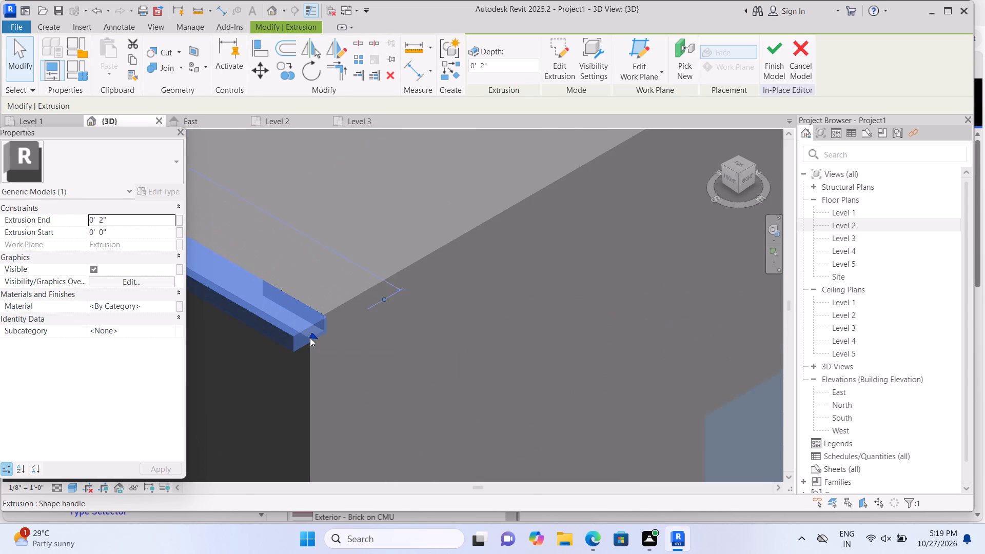
{"action": "scroll", "coordinate": [310, 338], "scroll_direction": "up", "scroll_amount": 2}
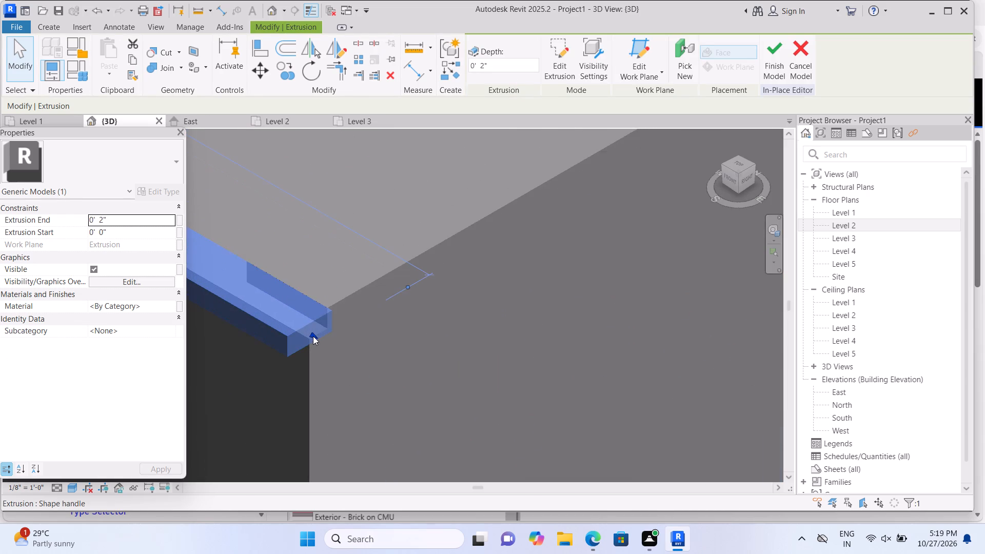
{"action": "left_click_drag", "start_coordinate": [313, 334], "coordinate": [308, 327]}
{"action": "left_click", "coordinate": [308, 327]}
{"action": "left_click", "coordinate": [348, 353]}
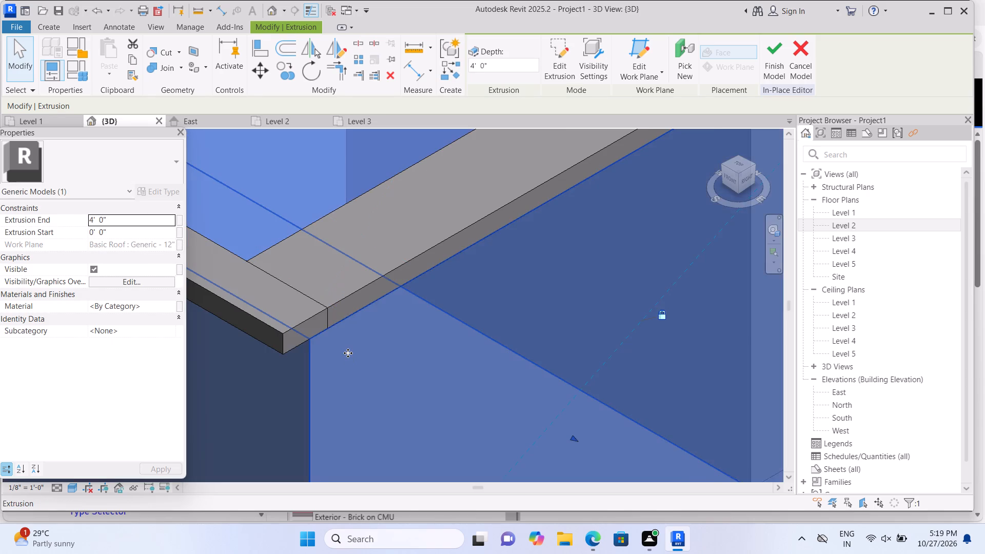
{"action": "scroll", "coordinate": [348, 353], "scroll_direction": "down", "scroll_amount": 2}
{"action": "key", "text": "Escape"}
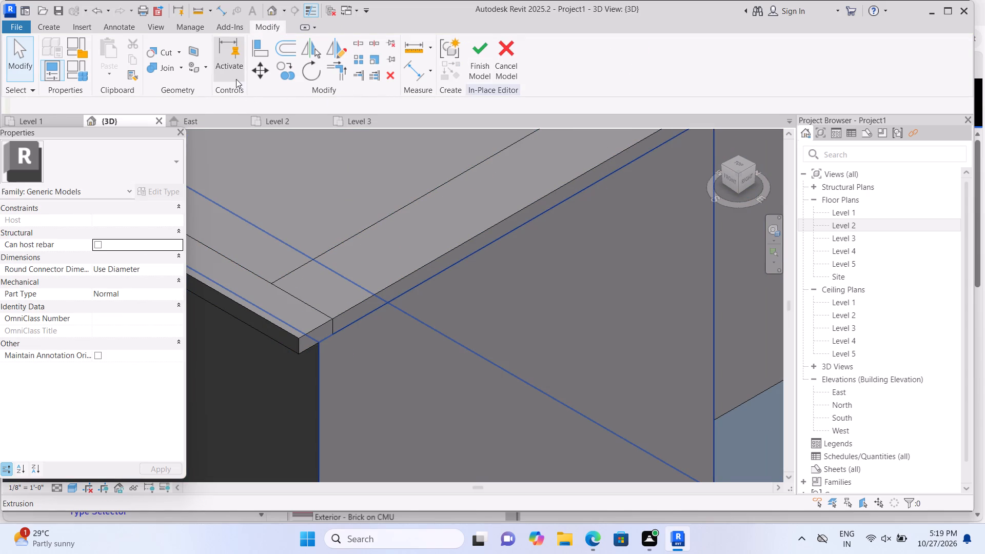
Join the side cap strip's geometry with the front cap strip at the parapet corner.
{"action": "left_click", "coordinate": [178, 65]}
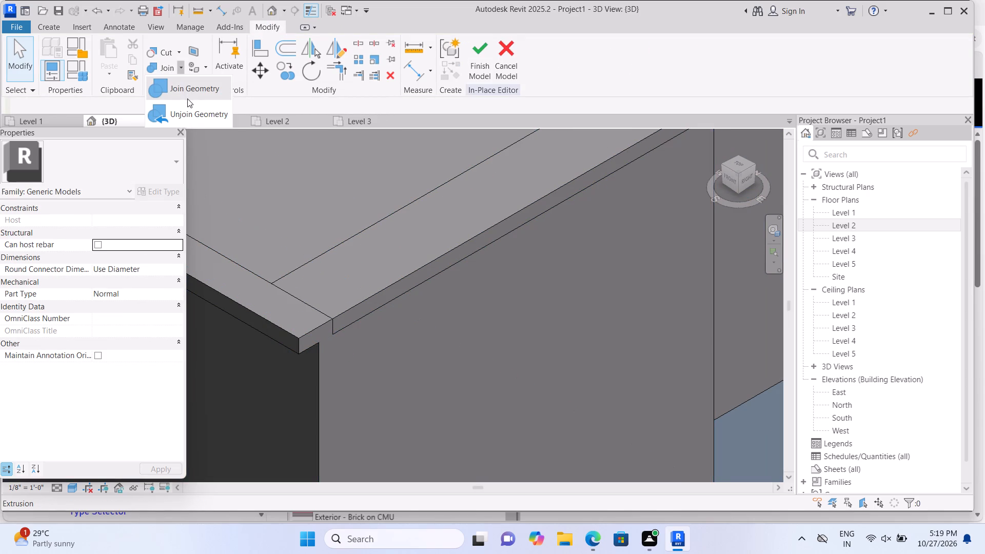
{"action": "left_click", "coordinate": [191, 95]}
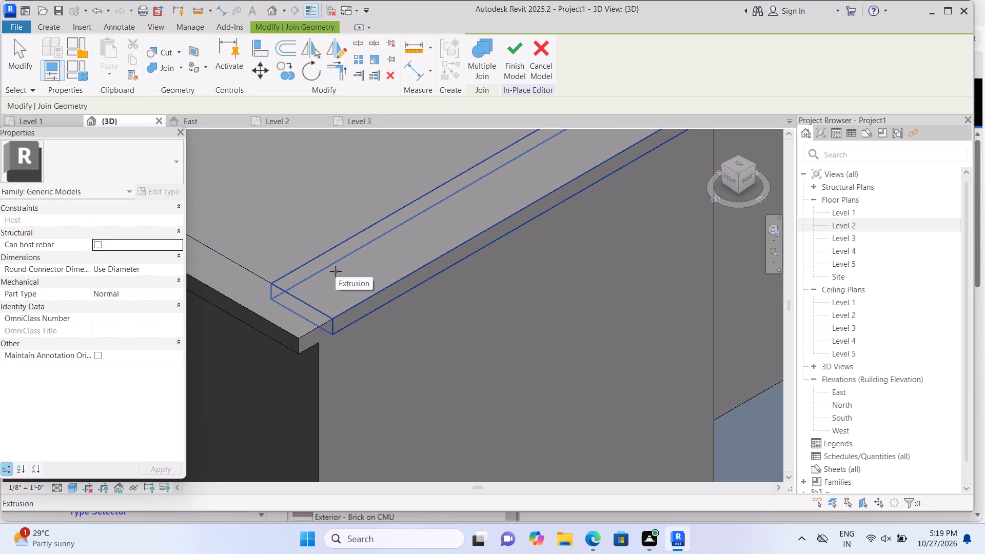
{"action": "left_click", "coordinate": [336, 271]}
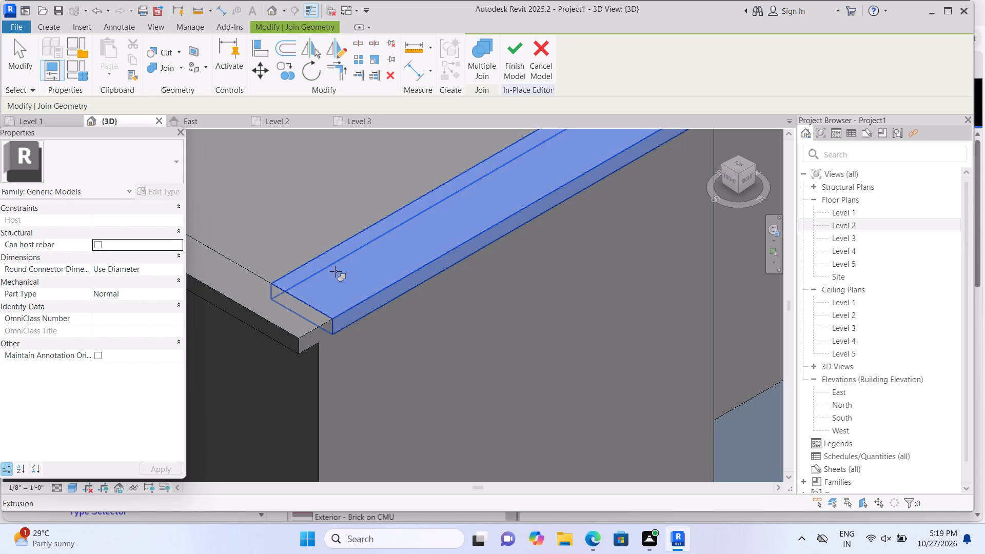
{"action": "left_click", "coordinate": [301, 306]}
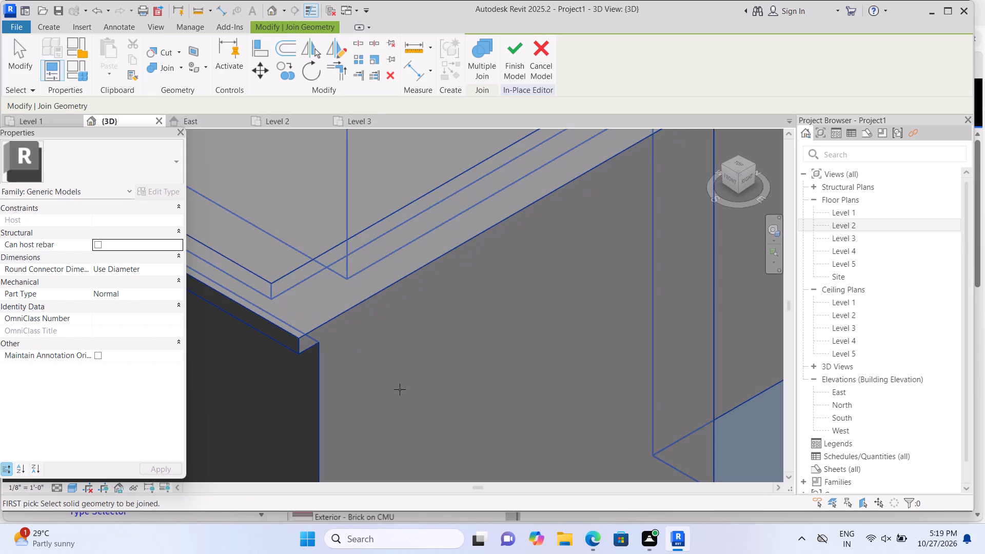
{"action": "key", "text": "Escape"}
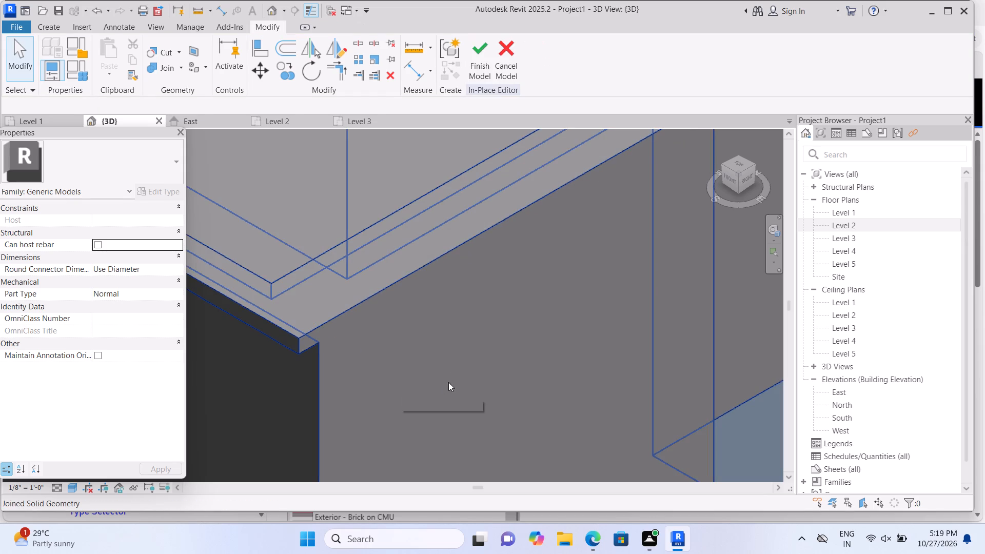
Examine the capped parapet corner and the wall blocks beneath it from a lower angle.
{"action": "scroll", "coordinate": [445, 379], "scroll_direction": "down", "scroll_amount": 11}
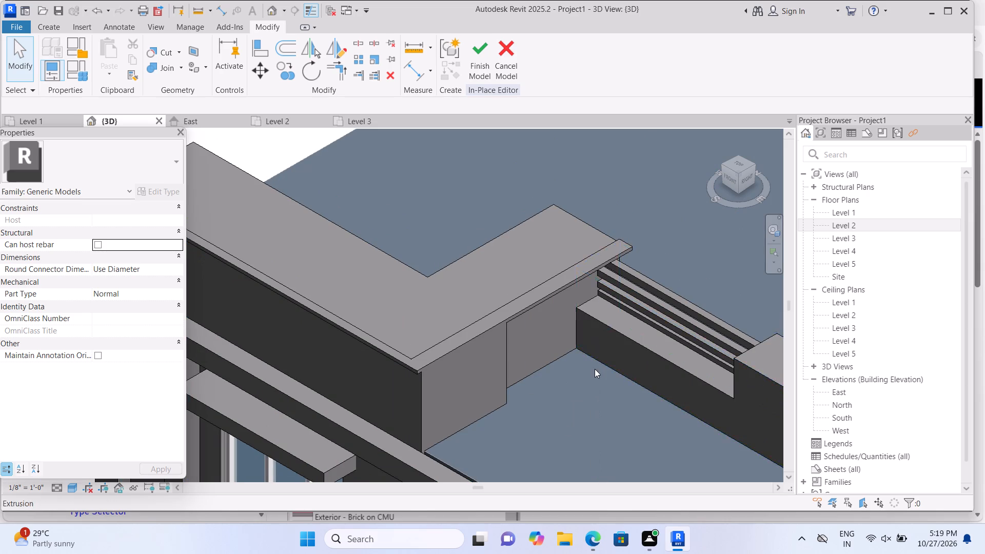
{"action": "scroll", "coordinate": [595, 369], "scroll_direction": "down", "scroll_amount": 5}
{"action": "scroll", "coordinate": [592, 415], "scroll_direction": "down", "scroll_amount": 1}
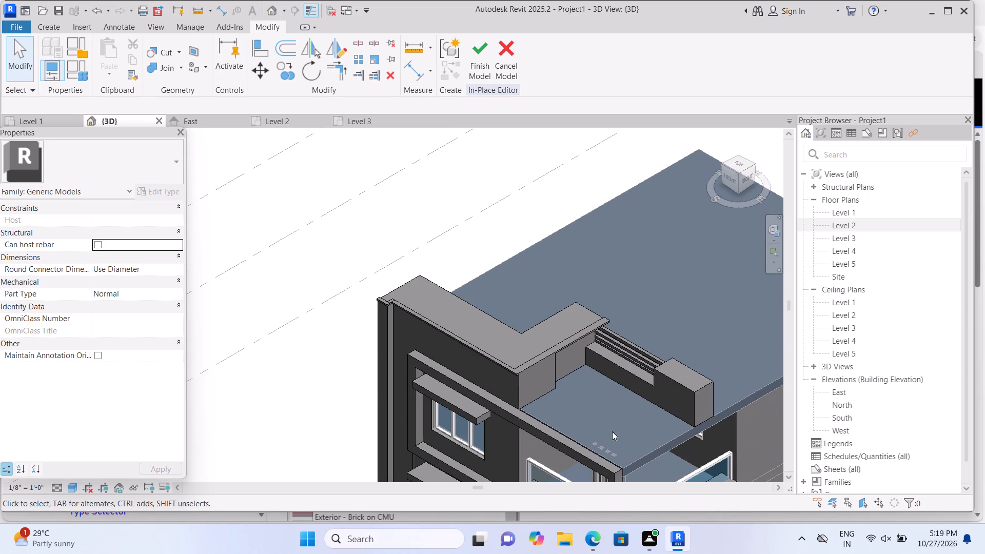
{"action": "middle_click_drag", "start_coordinate": [608, 407], "coordinate": [604, 296], "text": "shift"}
{"action": "scroll", "coordinate": [547, 325], "scroll_direction": "up", "scroll_amount": 3}
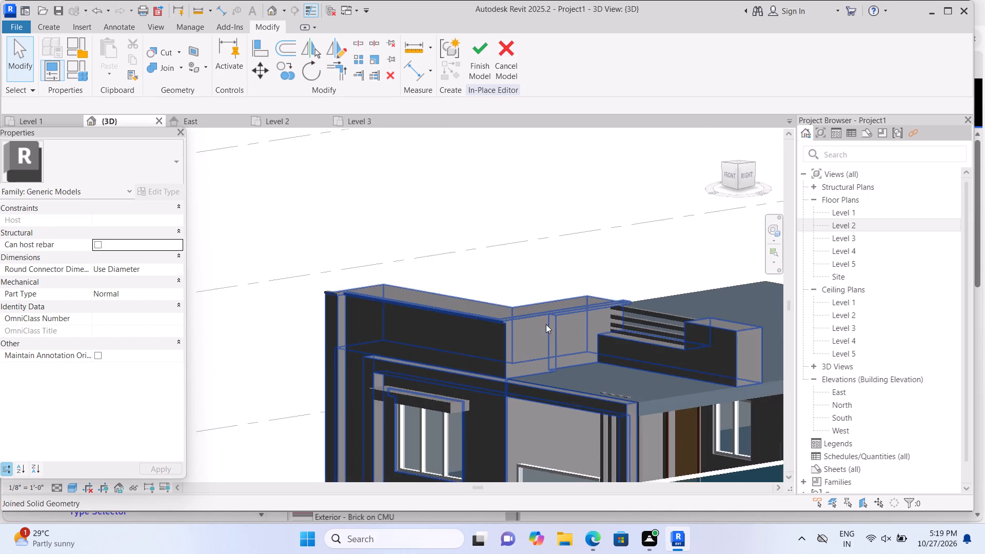
{"action": "scroll", "coordinate": [546, 324], "scroll_direction": "up", "scroll_amount": 1}
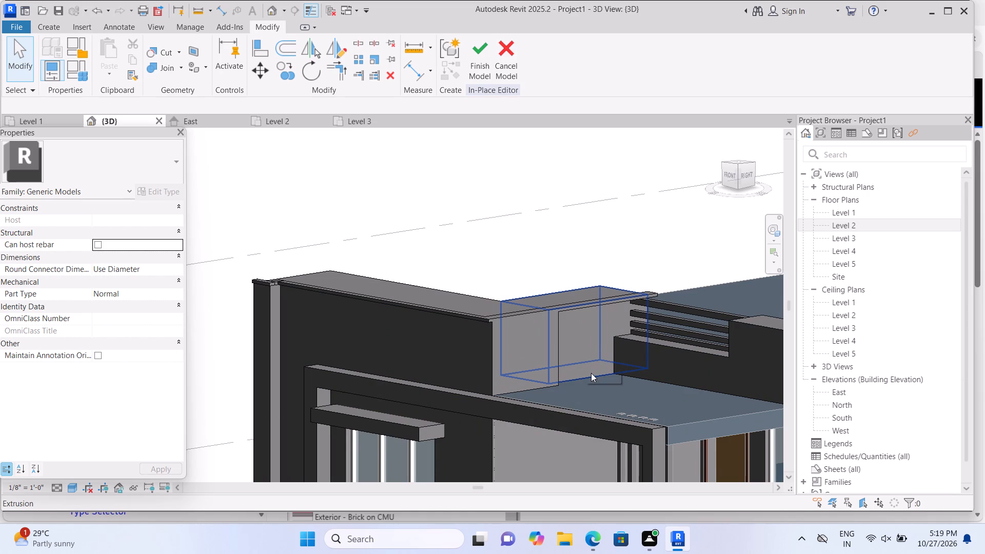
{"action": "scroll", "coordinate": [591, 373], "scroll_direction": "up", "scroll_amount": 4}
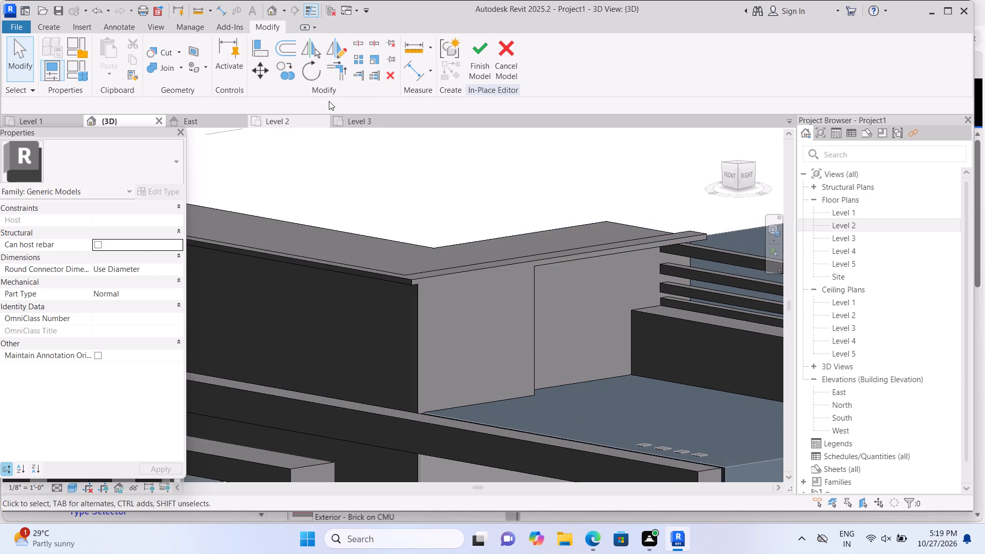
Unjoin the side cap strip's geometry from the front cap strip at the parapet corner, and finish the in-place model.
{"action": "left_click", "coordinate": [180, 69]}
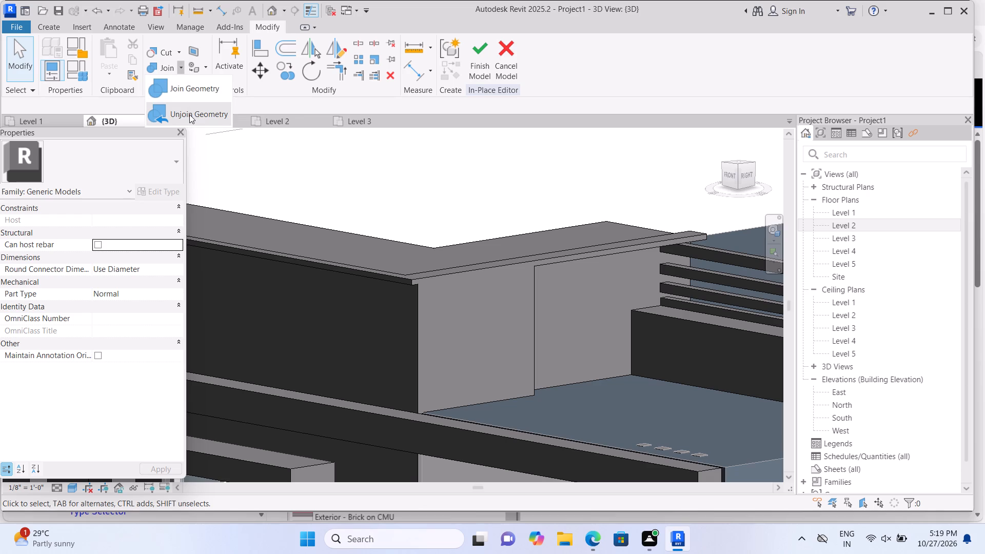
{"action": "left_click", "coordinate": [189, 114]}
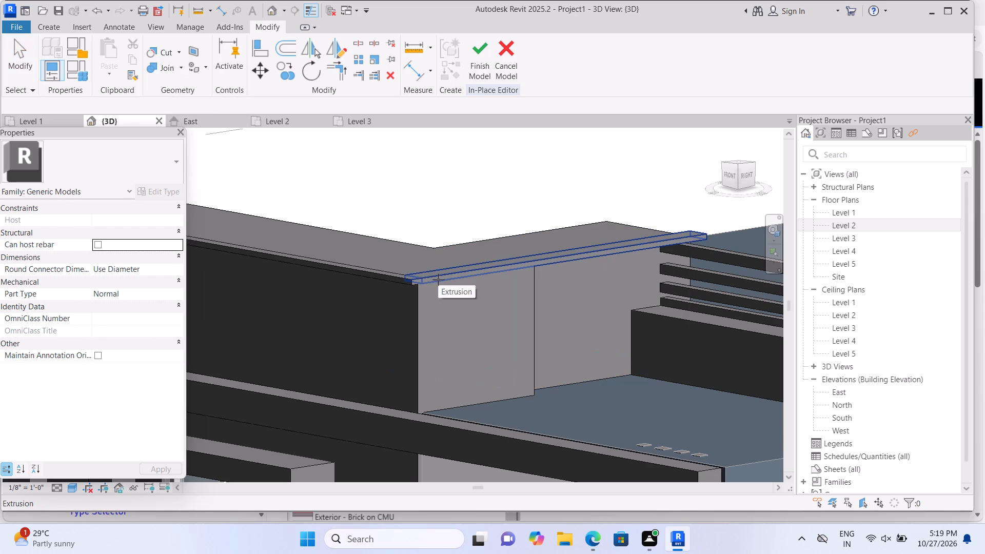
{"action": "left_click_drag", "start_coordinate": [438, 280], "coordinate": [503, 159]}
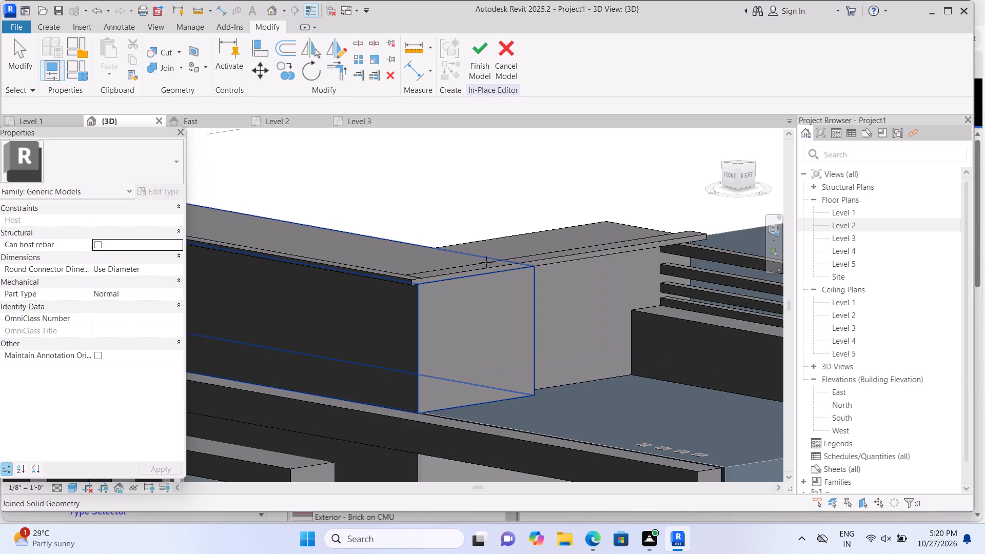
{"action": "scroll", "coordinate": [486, 262], "scroll_direction": "up", "scroll_amount": 3}
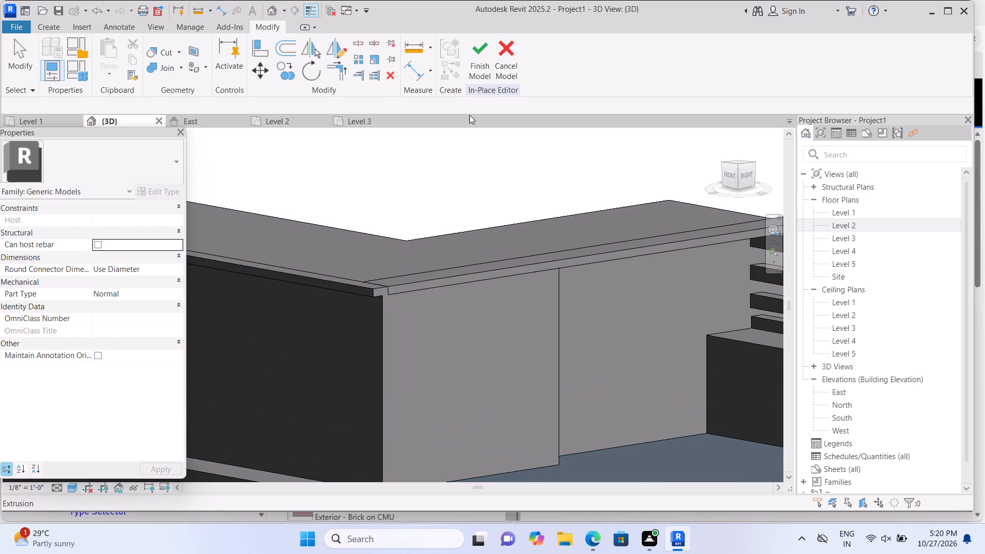
{"action": "left_click", "coordinate": [478, 77]}
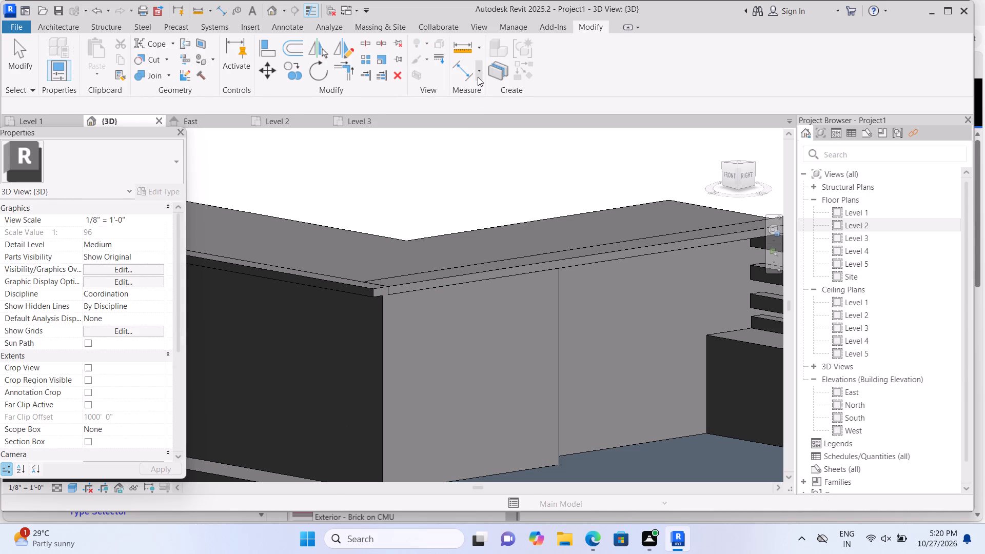
Reopen the parapet's in-place generic model for editing.
{"action": "left_click", "coordinate": [431, 284]}
{"action": "left_click", "coordinate": [437, 196]}
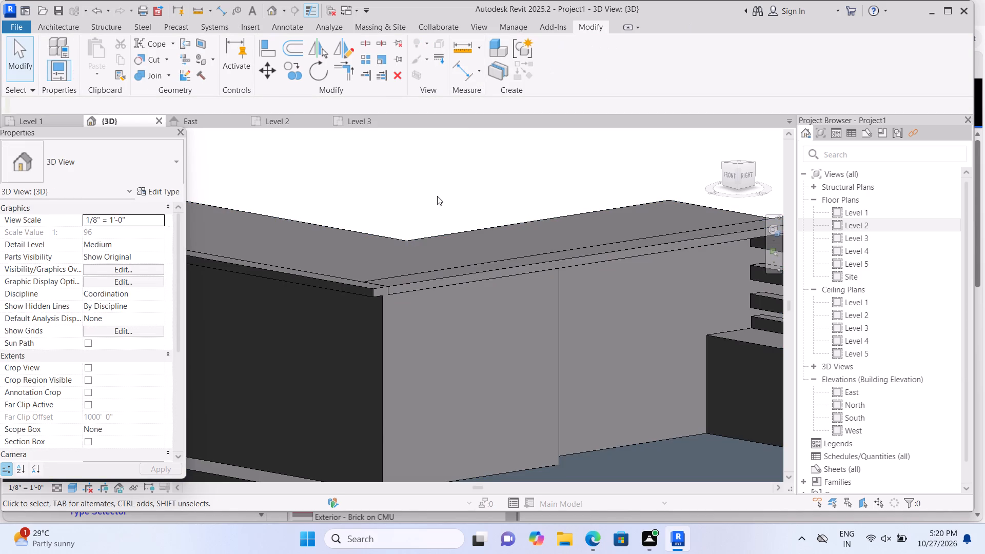
{"action": "left_click", "coordinate": [526, 284]}
{"action": "left_click", "coordinate": [560, 52]}
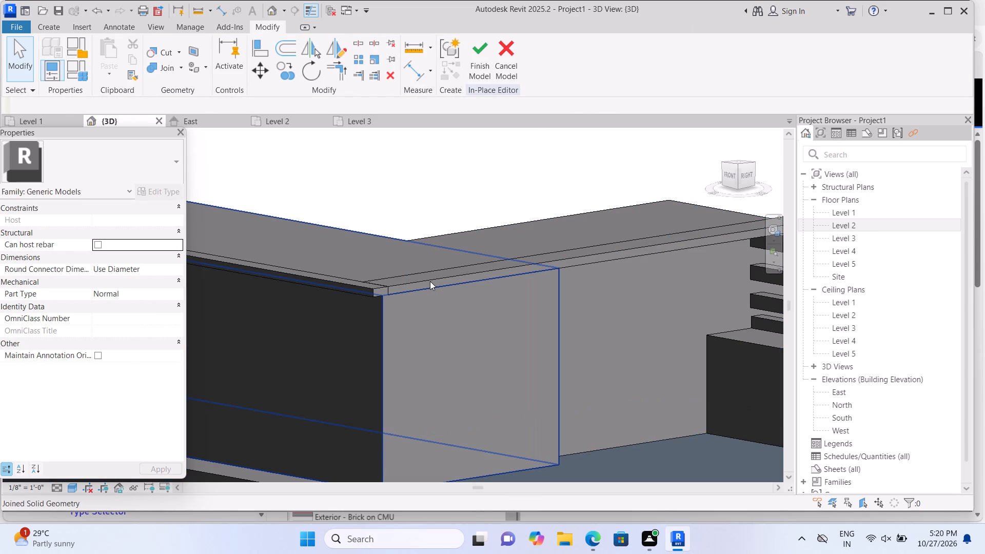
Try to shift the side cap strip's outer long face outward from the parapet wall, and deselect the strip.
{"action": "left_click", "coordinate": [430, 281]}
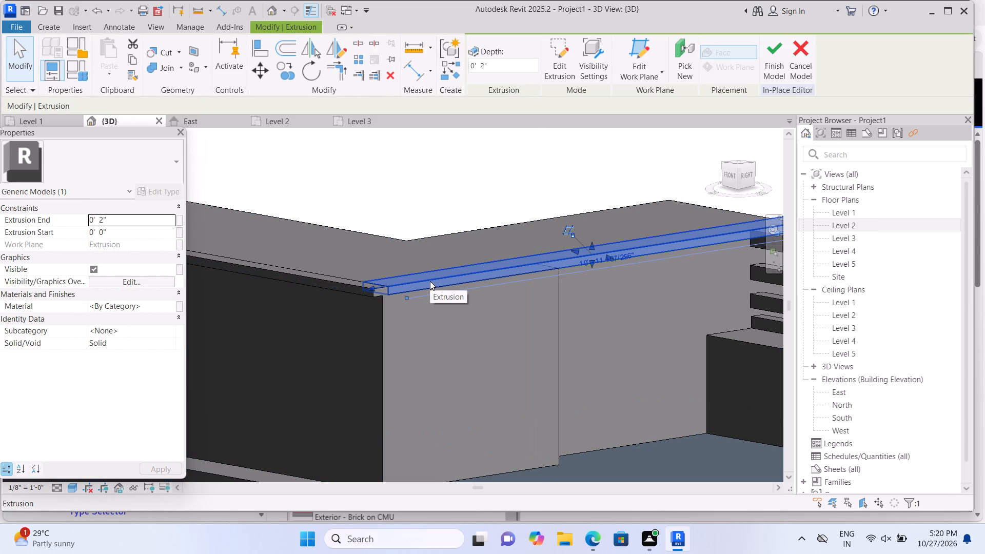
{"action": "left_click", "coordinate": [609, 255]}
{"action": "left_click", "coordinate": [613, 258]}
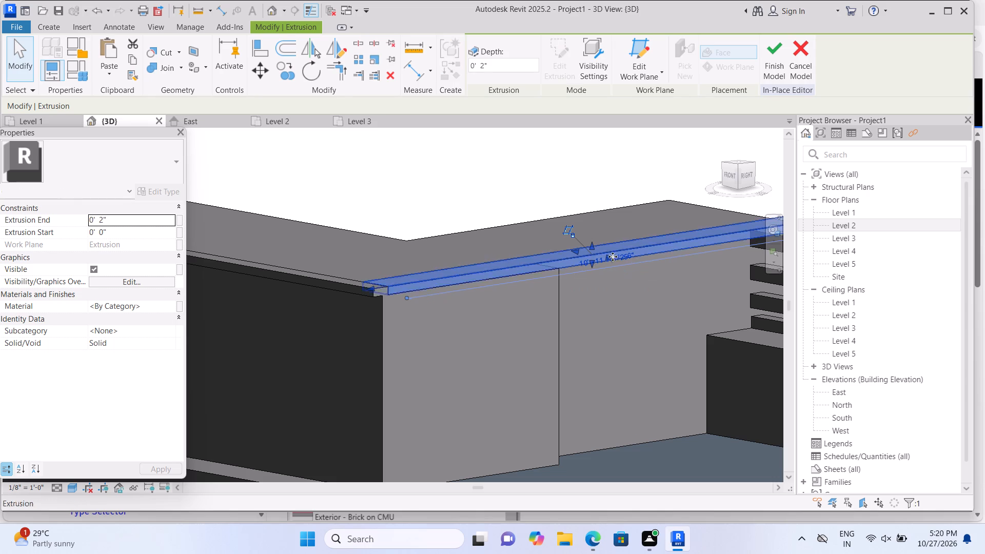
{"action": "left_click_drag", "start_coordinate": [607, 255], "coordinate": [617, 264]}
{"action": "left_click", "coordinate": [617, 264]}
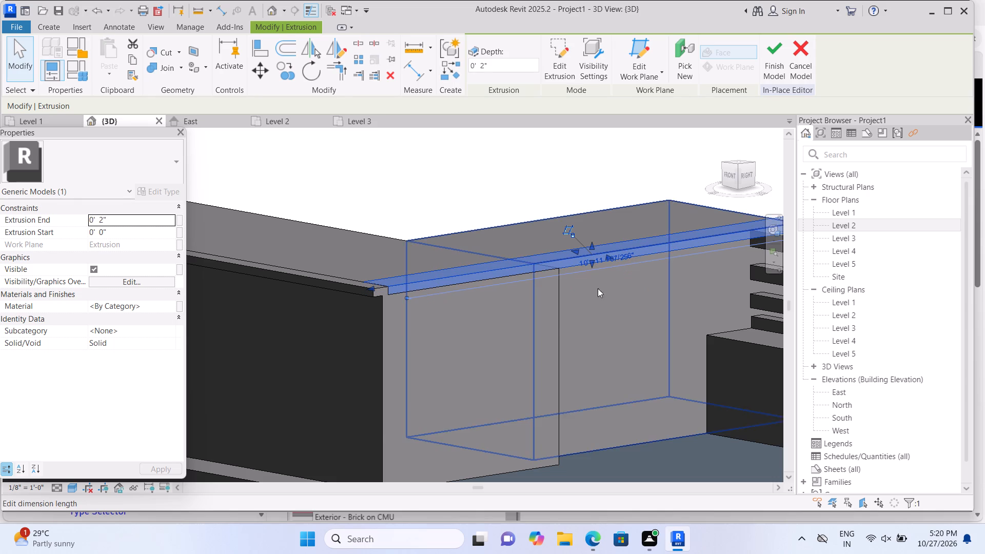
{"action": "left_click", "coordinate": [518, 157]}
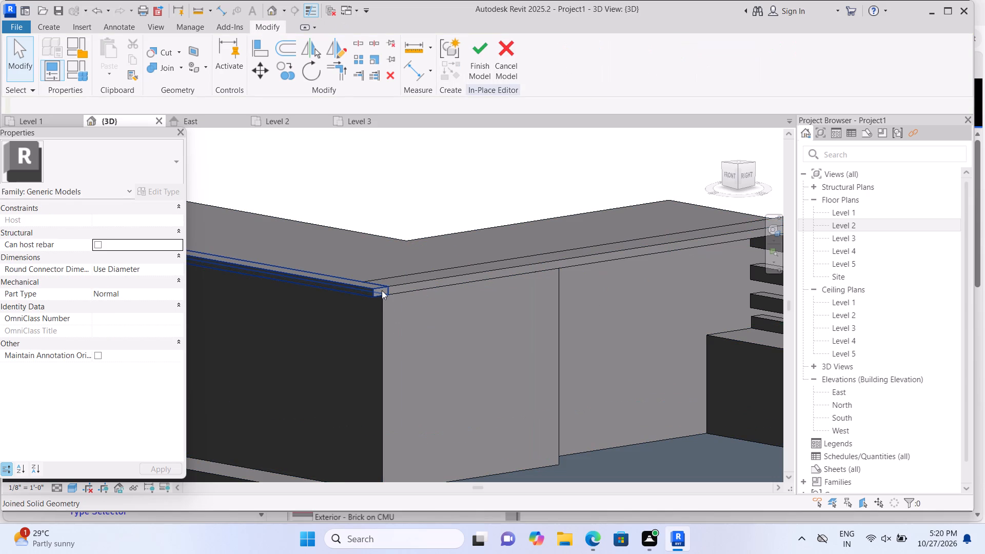
Extend the front cap strip's end slightly outward past the side cap strip's outer face at the parapet corner.
{"action": "left_click", "coordinate": [382, 290]}
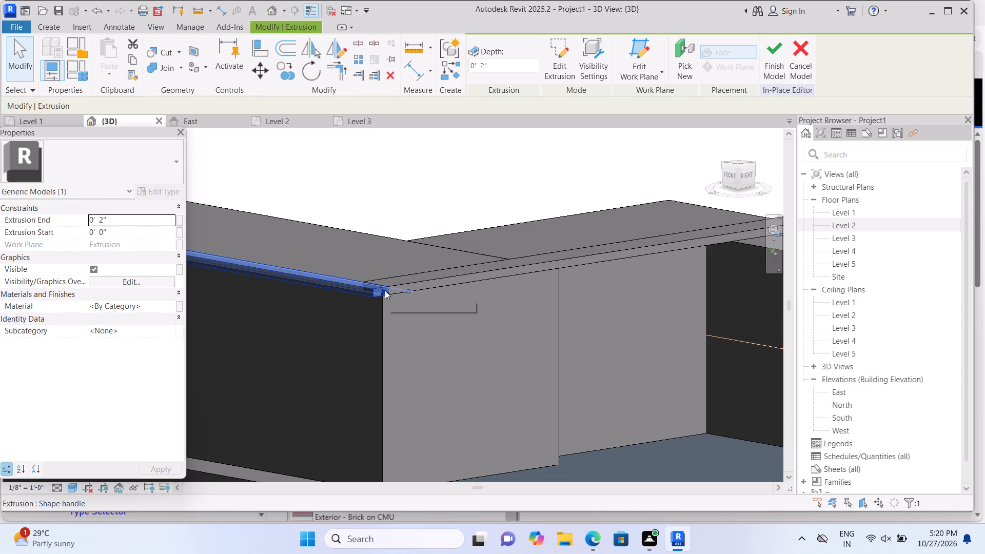
{"action": "left_click", "coordinate": [385, 290]}
{"action": "left_click", "coordinate": [389, 292]}
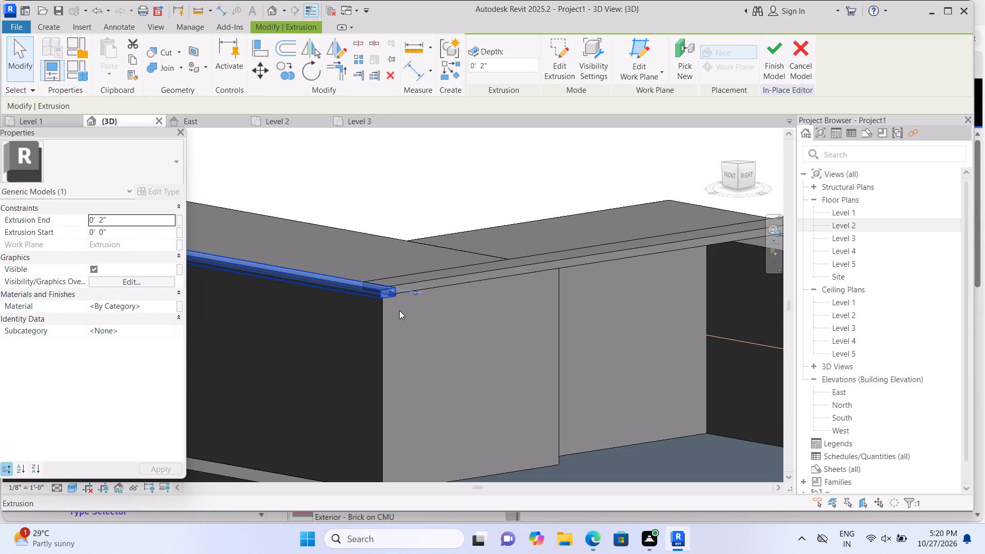
{"action": "left_click", "coordinate": [391, 293]}
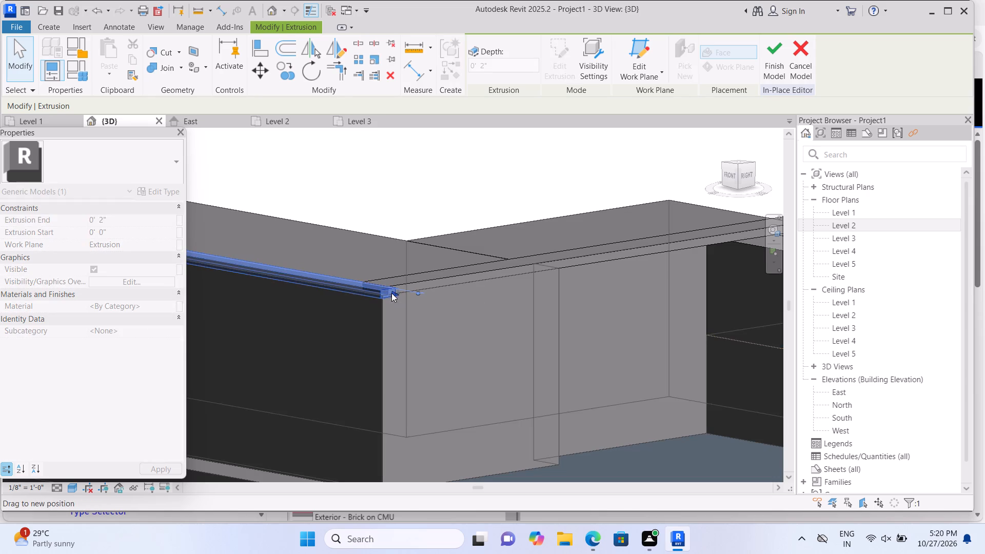
{"action": "left_click", "coordinate": [454, 214]}
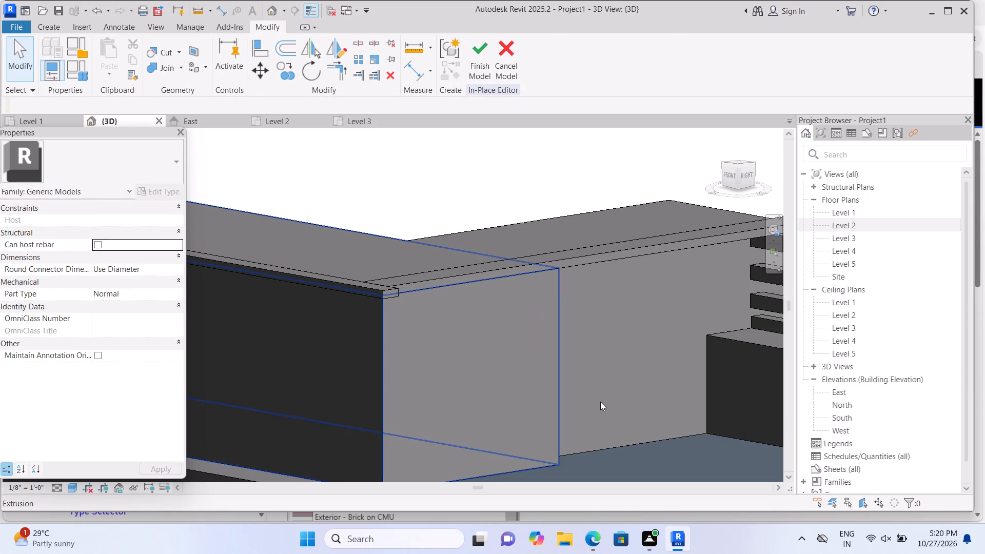
Examine the extended front cap strip and the parapet corner in a wider view and close up.
{"action": "middle_click", "coordinate": [490, 414], "text": "shift"}
{"action": "scroll", "coordinate": [545, 381], "scroll_direction": "down", "scroll_amount": 2}
{"action": "scroll", "coordinate": [612, 437], "scroll_direction": "down", "scroll_amount": 1}
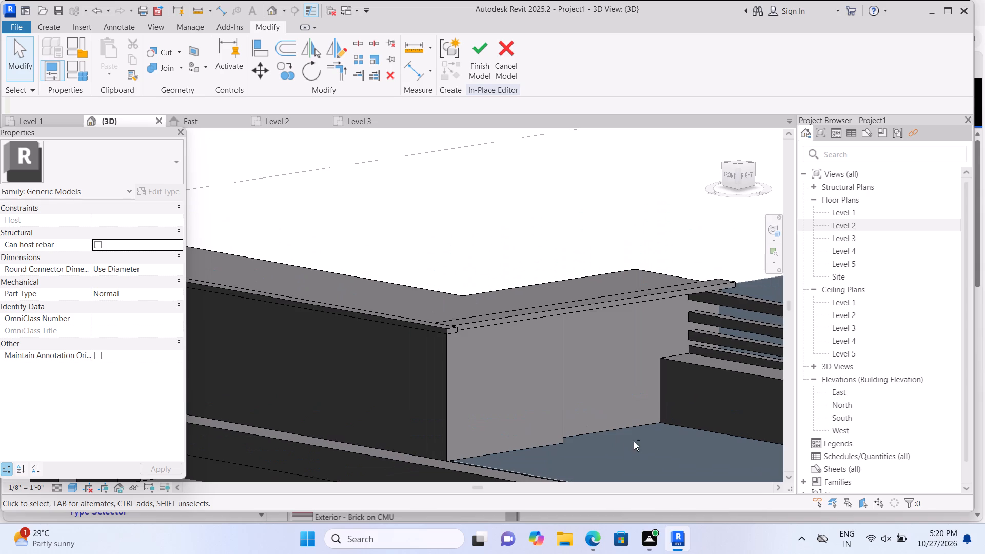
{"action": "middle_click", "coordinate": [521, 438], "text": "shift"}
{"action": "scroll", "coordinate": [643, 450], "scroll_direction": "down", "scroll_amount": 1}
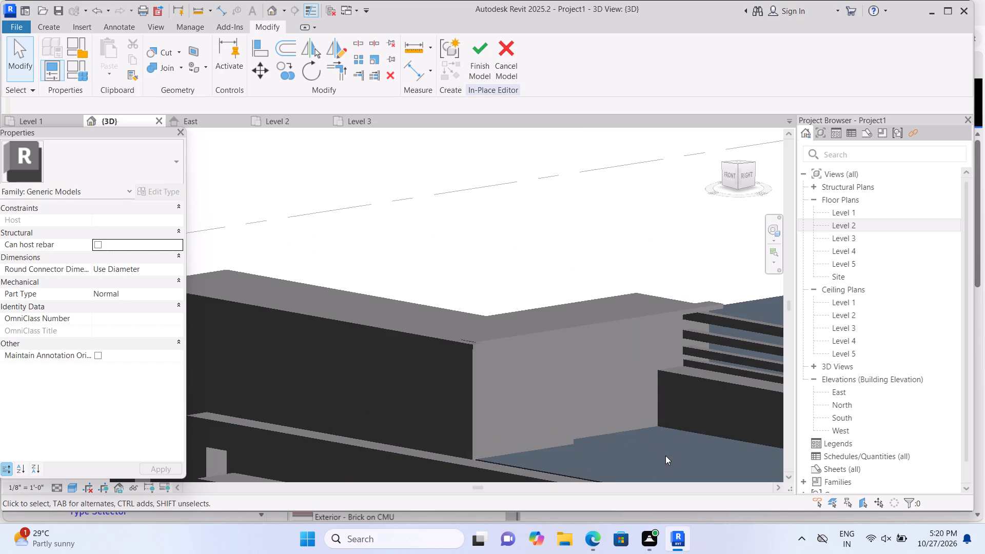
{"action": "middle_click", "coordinate": [590, 460], "text": "shift"}
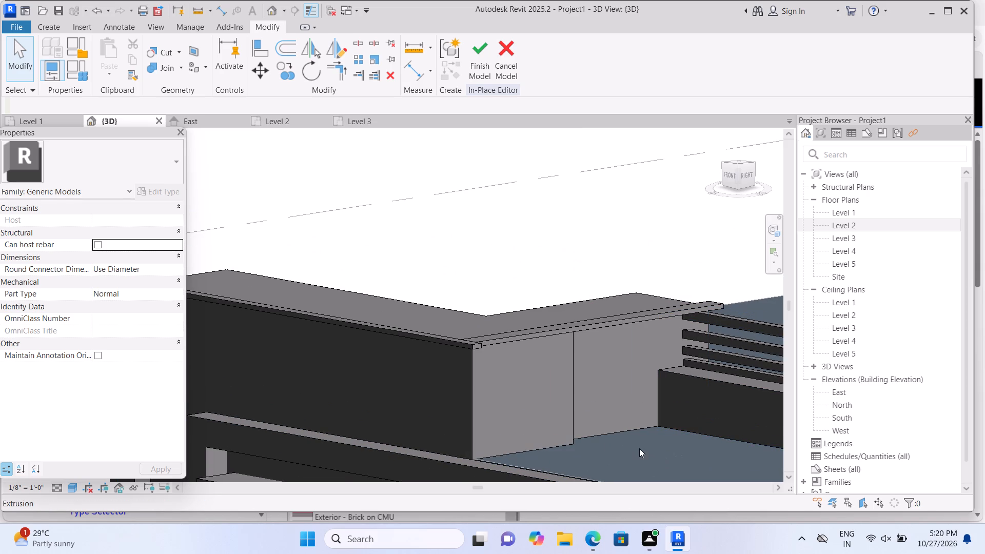
{"action": "scroll", "coordinate": [637, 447], "scroll_direction": "up", "scroll_amount": 5}
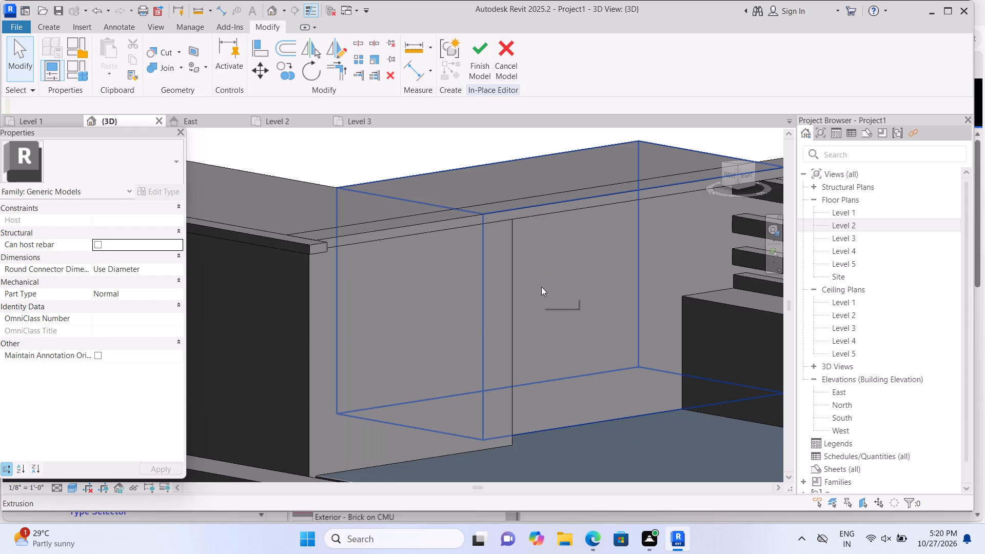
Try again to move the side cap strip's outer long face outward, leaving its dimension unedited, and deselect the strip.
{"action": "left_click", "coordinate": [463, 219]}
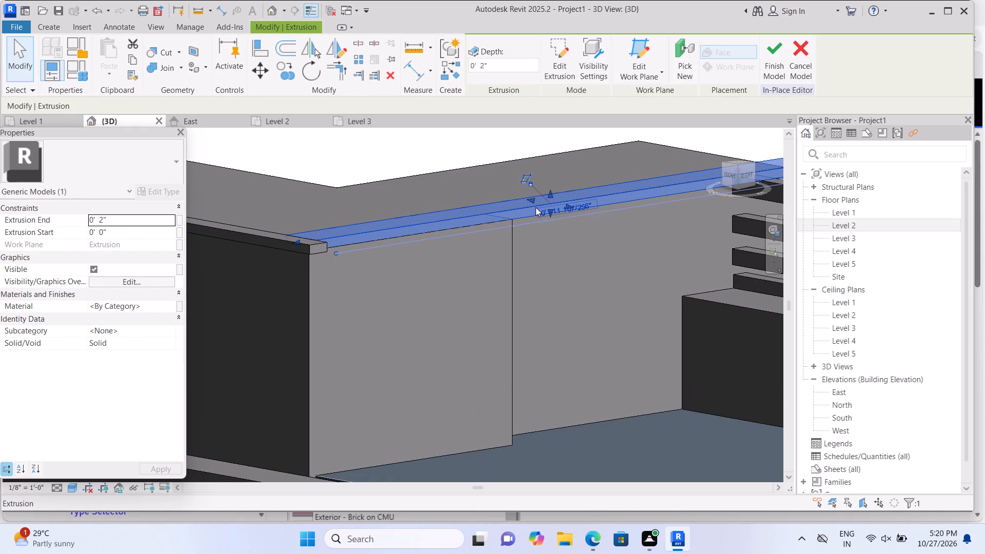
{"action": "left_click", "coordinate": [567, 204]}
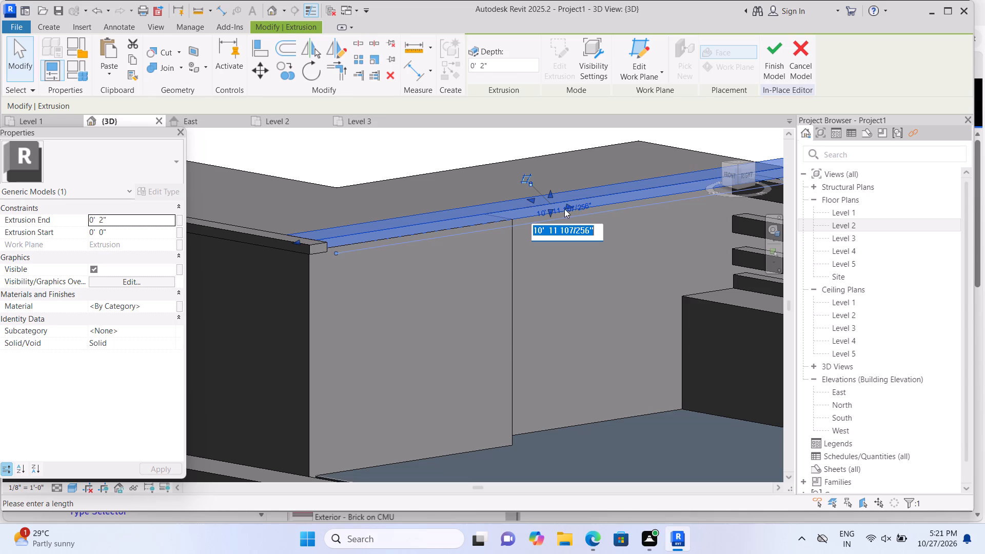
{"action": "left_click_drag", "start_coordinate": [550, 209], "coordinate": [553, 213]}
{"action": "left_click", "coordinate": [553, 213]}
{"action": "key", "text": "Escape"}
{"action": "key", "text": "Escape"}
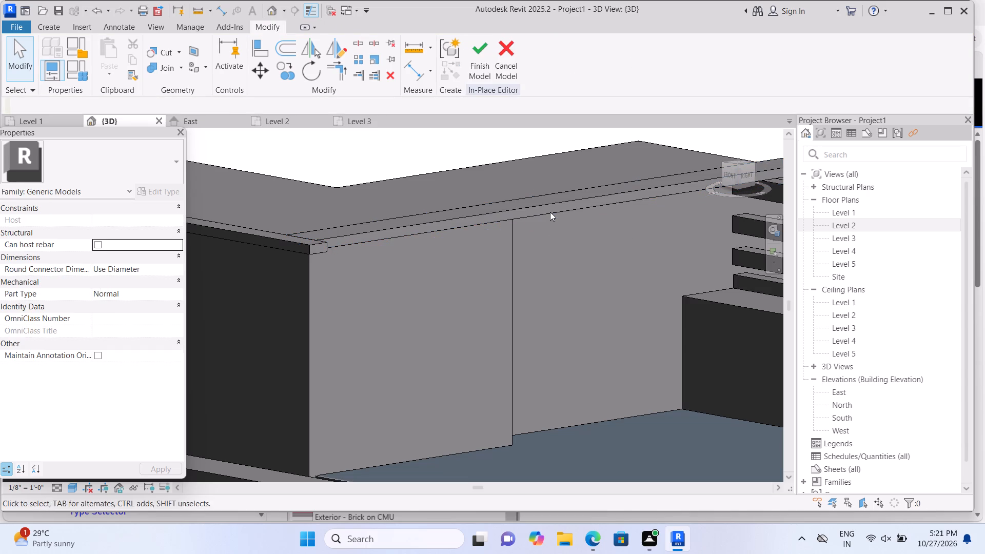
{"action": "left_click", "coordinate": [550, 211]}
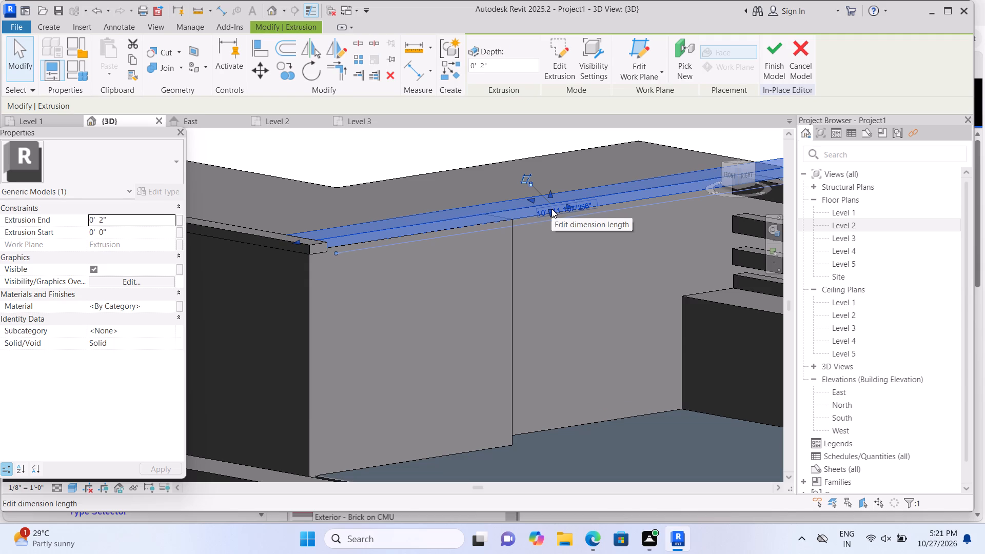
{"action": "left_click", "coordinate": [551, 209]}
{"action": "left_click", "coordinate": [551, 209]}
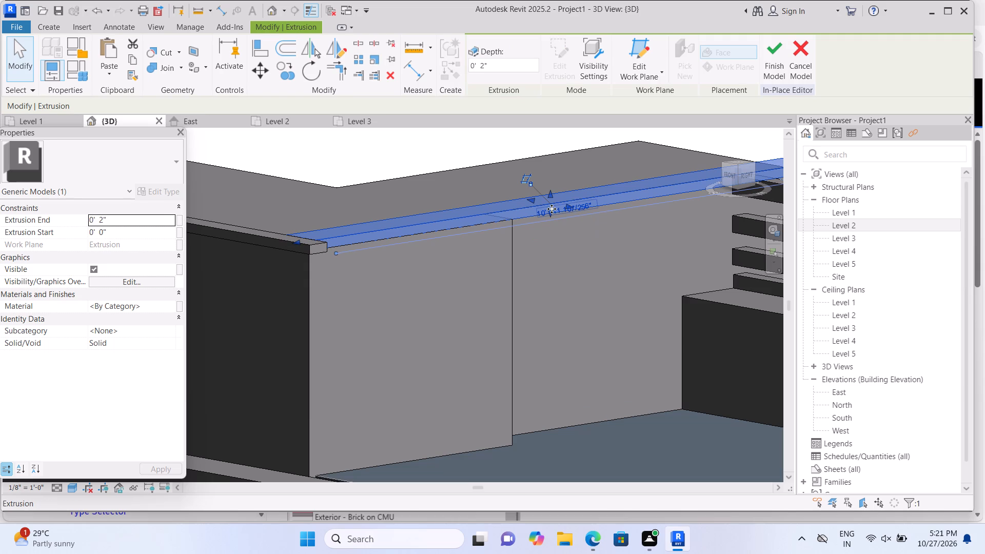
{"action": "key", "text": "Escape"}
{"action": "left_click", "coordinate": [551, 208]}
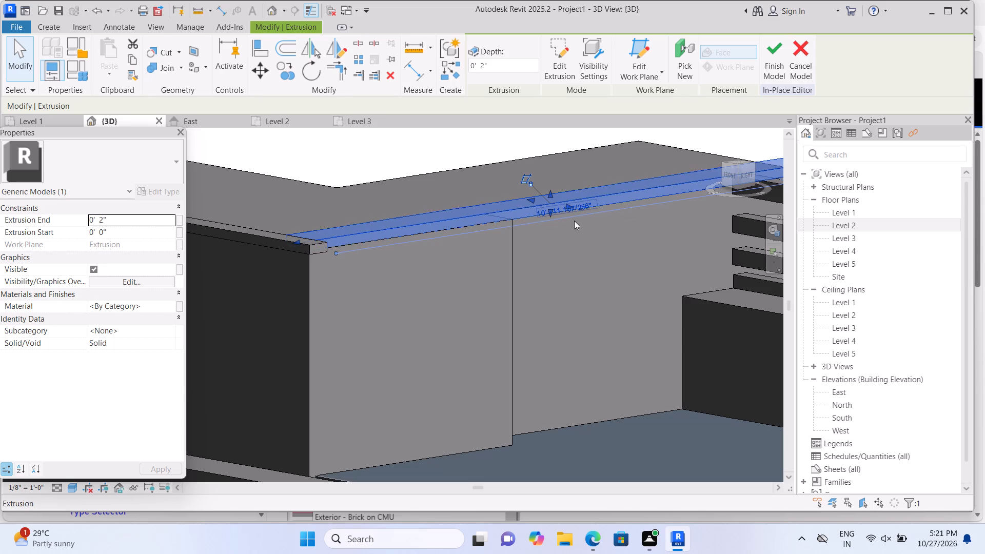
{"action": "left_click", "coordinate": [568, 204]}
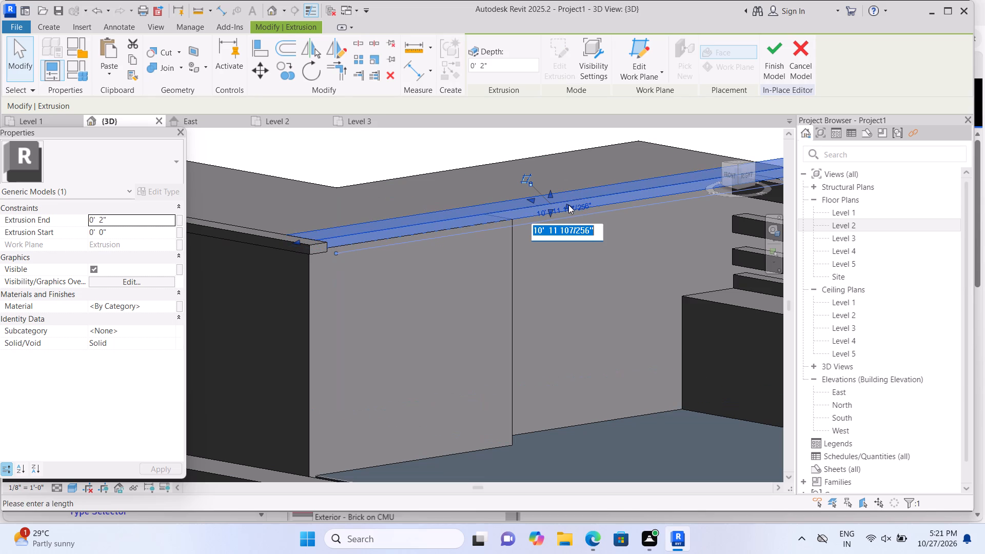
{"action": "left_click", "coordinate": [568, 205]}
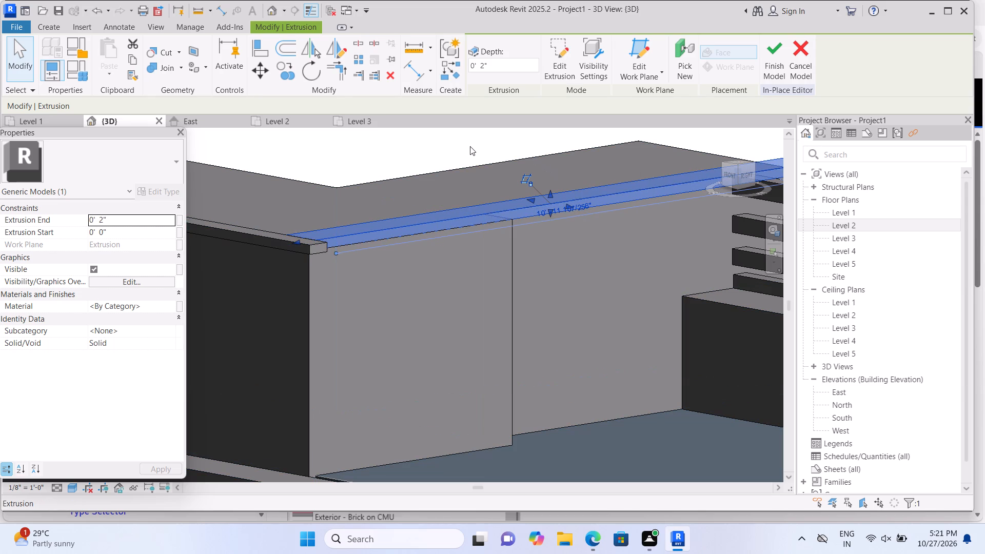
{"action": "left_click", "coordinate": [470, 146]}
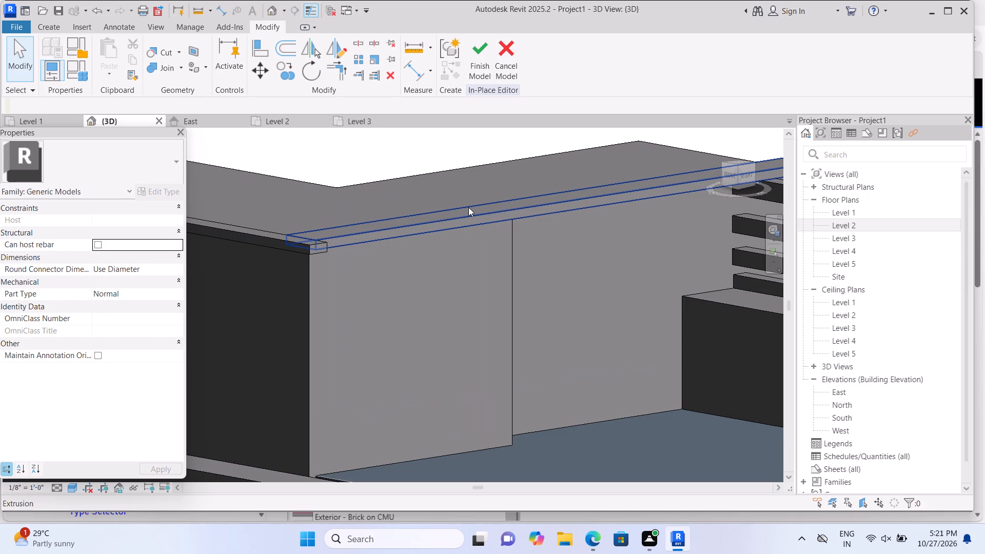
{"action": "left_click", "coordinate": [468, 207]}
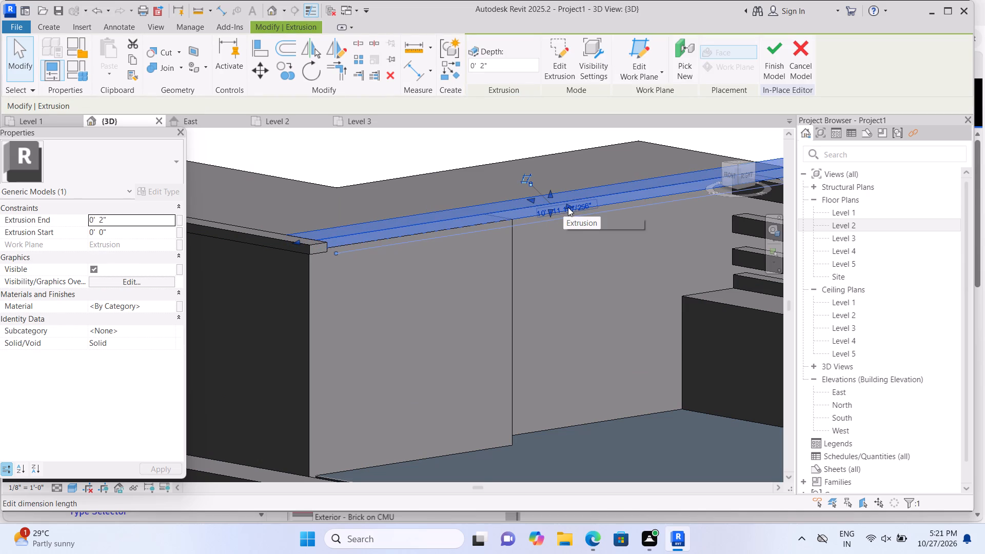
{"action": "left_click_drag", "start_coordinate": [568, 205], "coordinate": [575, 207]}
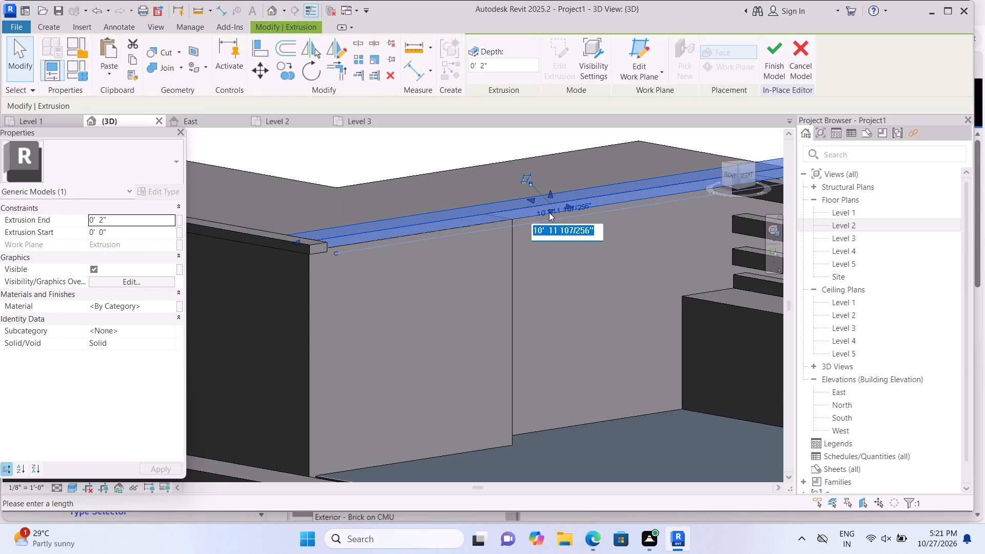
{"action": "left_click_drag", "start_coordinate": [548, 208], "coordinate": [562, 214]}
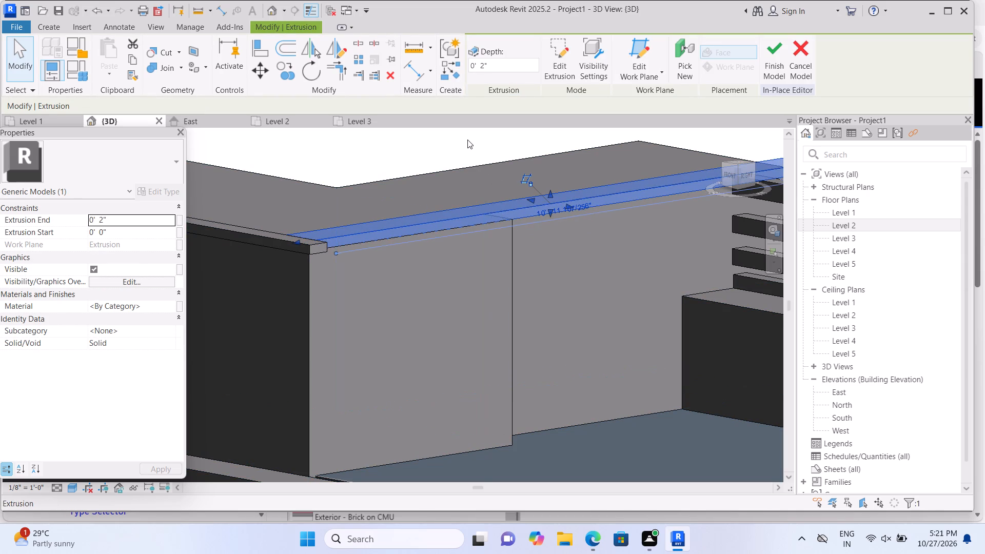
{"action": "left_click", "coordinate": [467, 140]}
Pull the side cap strip's corner end back along the parapet, away from the front cap strip.
{"action": "scroll", "coordinate": [401, 235], "scroll_direction": "up", "scroll_amount": 2}
{"action": "left_click", "coordinate": [359, 220]}
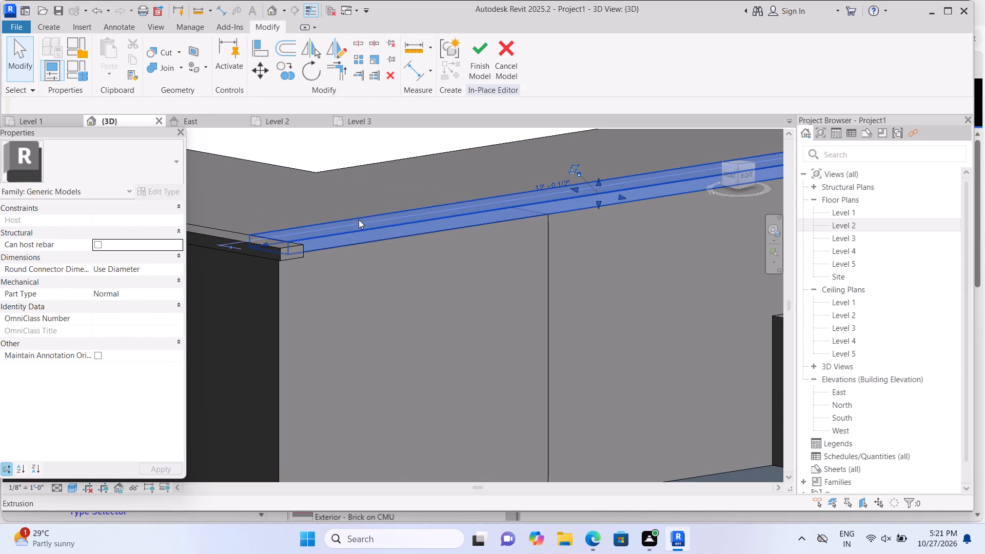
{"action": "left_click_drag", "start_coordinate": [266, 242], "coordinate": [298, 234]}
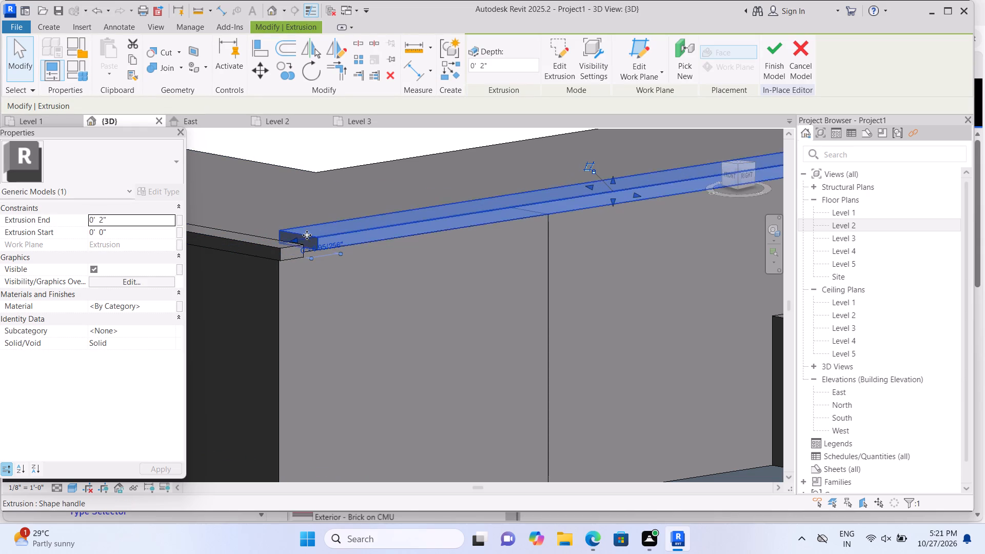
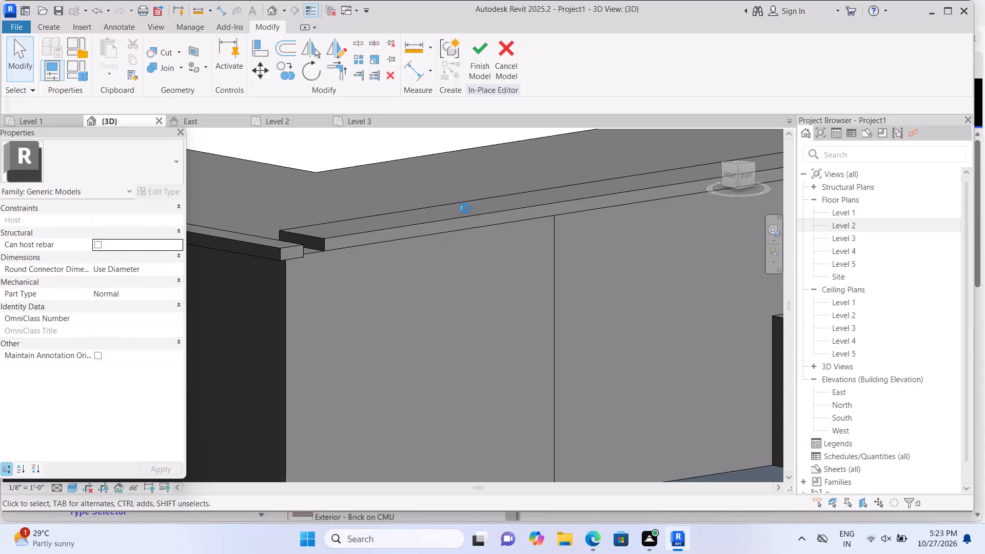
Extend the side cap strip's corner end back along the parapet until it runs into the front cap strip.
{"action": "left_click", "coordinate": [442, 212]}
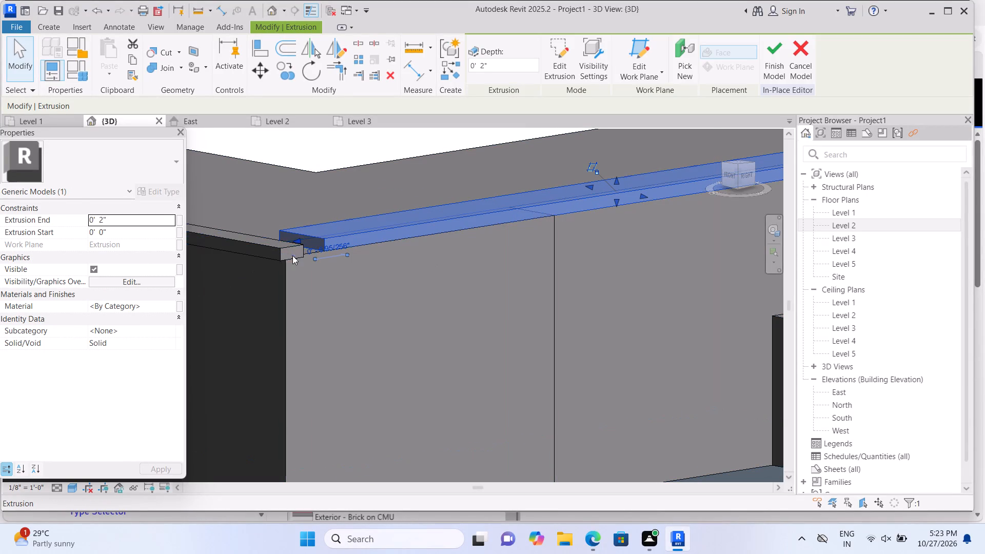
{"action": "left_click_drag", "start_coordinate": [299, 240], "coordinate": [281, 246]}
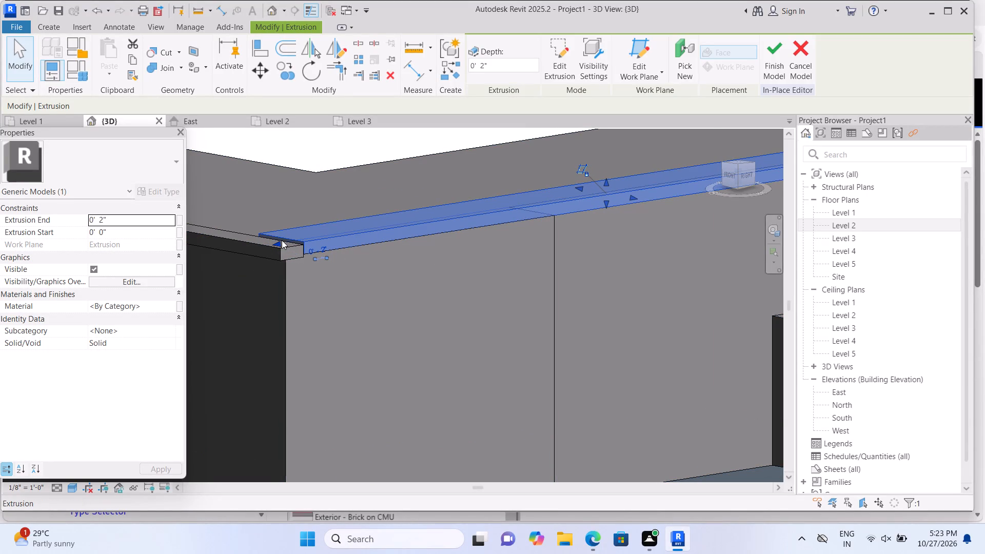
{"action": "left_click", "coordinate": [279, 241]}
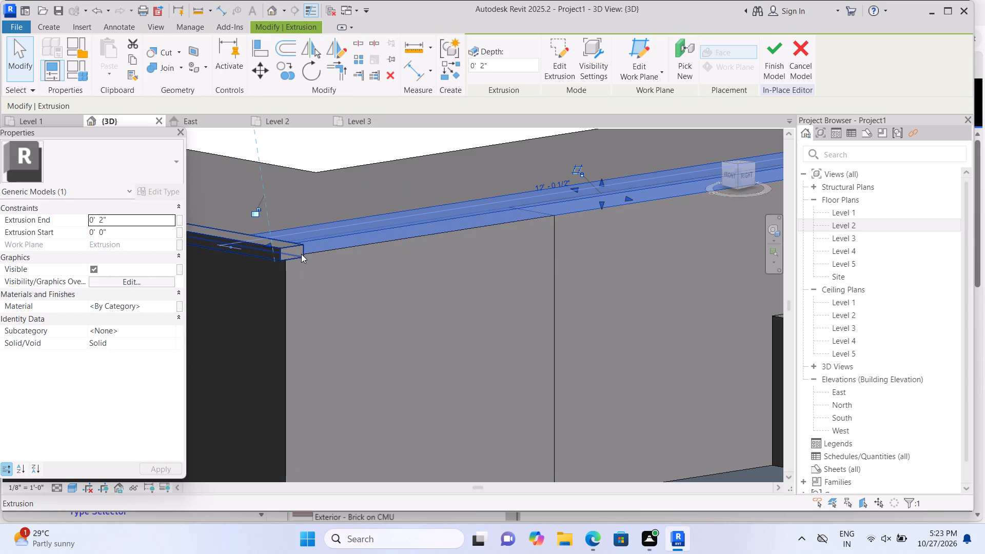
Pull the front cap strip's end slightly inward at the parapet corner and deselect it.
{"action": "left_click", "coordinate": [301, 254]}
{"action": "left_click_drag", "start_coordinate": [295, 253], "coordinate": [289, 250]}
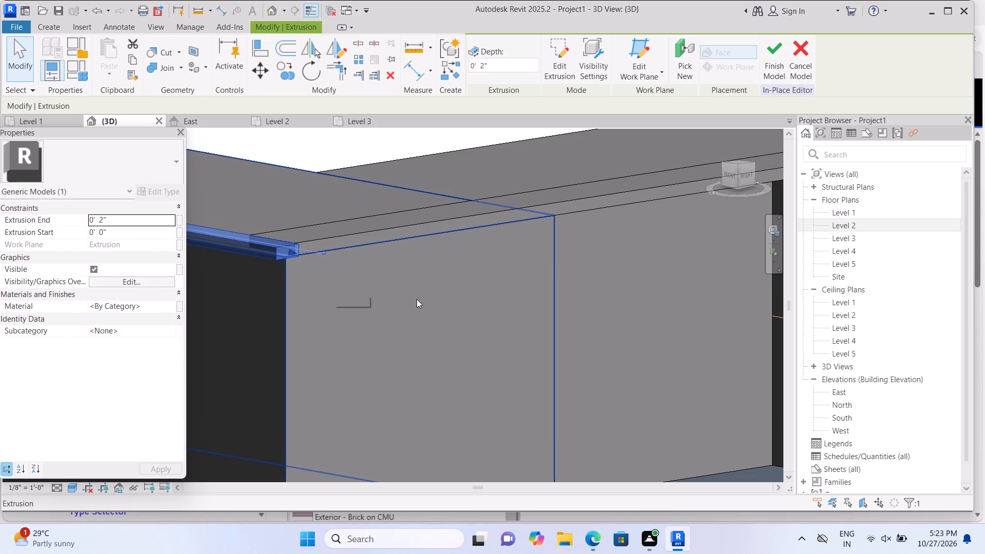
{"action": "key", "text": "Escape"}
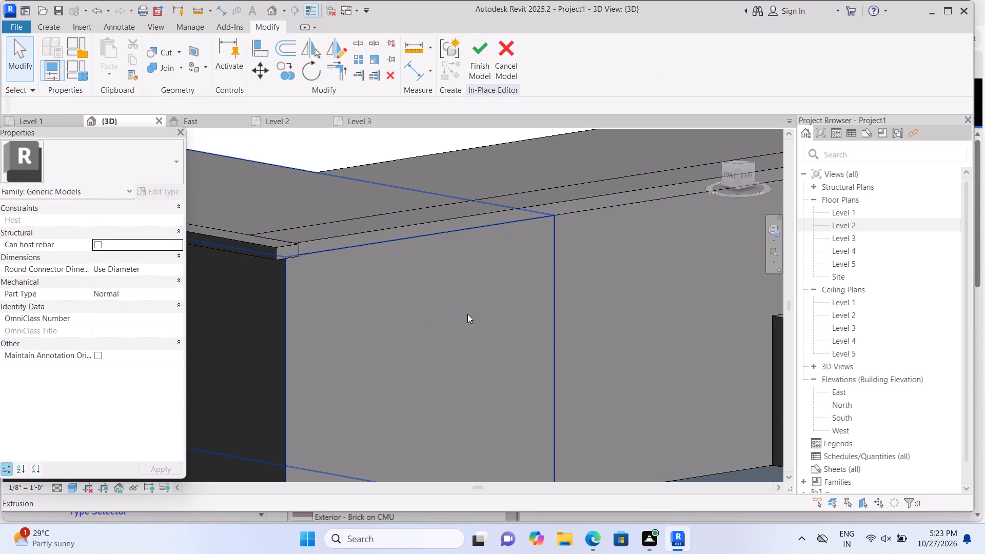
Examine the side cap strip and its corner junction with the front cap strip from the house's right side.
{"action": "scroll", "coordinate": [427, 310], "scroll_direction": "down", "scroll_amount": 5}
{"action": "scroll", "coordinate": [479, 335], "scroll_direction": "down", "scroll_amount": 1}
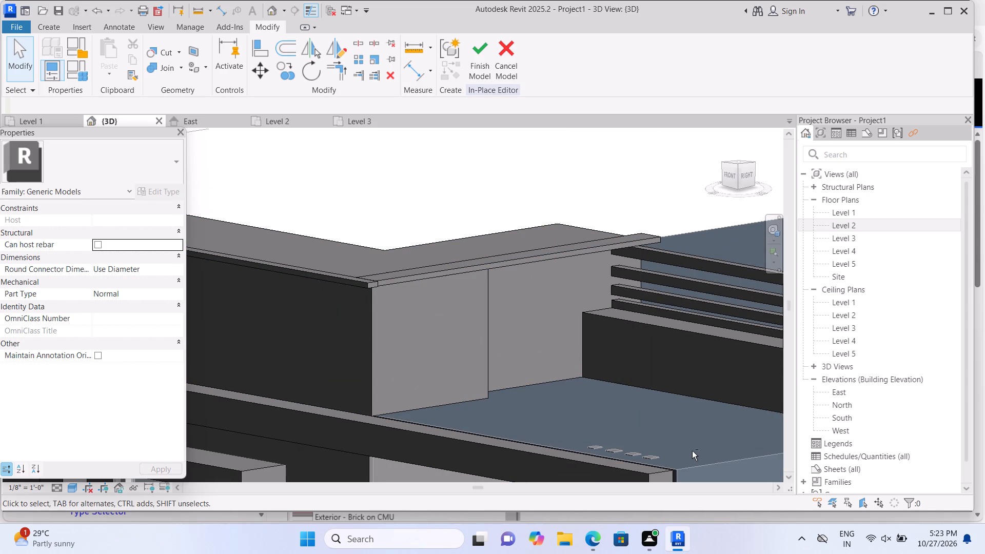
{"action": "right_click_drag", "start_coordinate": [653, 458], "coordinate": [566, 457], "text": "shift"}
{"action": "scroll", "coordinate": [678, 364], "scroll_direction": "down", "scroll_amount": 1}
{"action": "scroll", "coordinate": [678, 363], "scroll_direction": "up", "scroll_amount": 2}
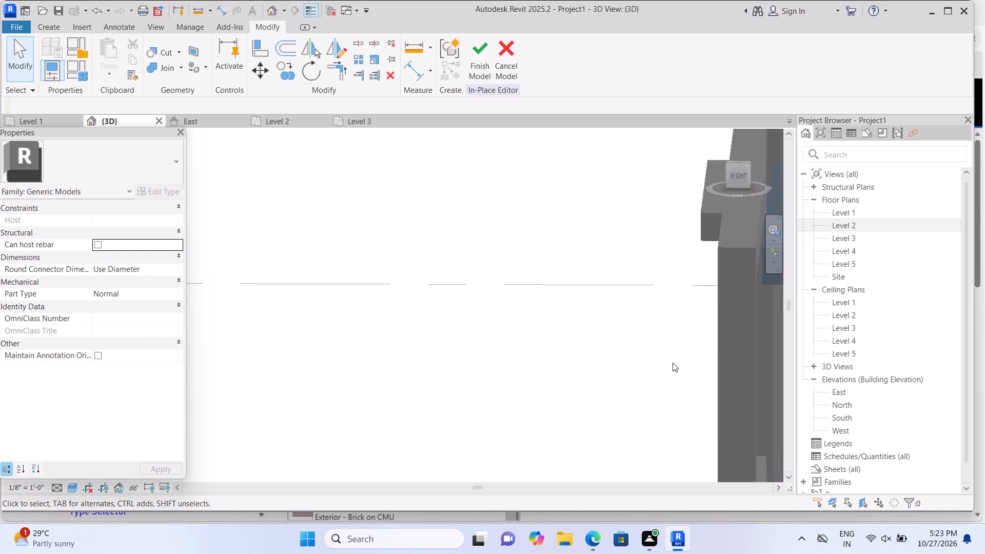
{"action": "scroll", "coordinate": [673, 363], "scroll_direction": "up", "scroll_amount": 1}
{"action": "scroll", "coordinate": [626, 368], "scroll_direction": "down", "scroll_amount": 13}
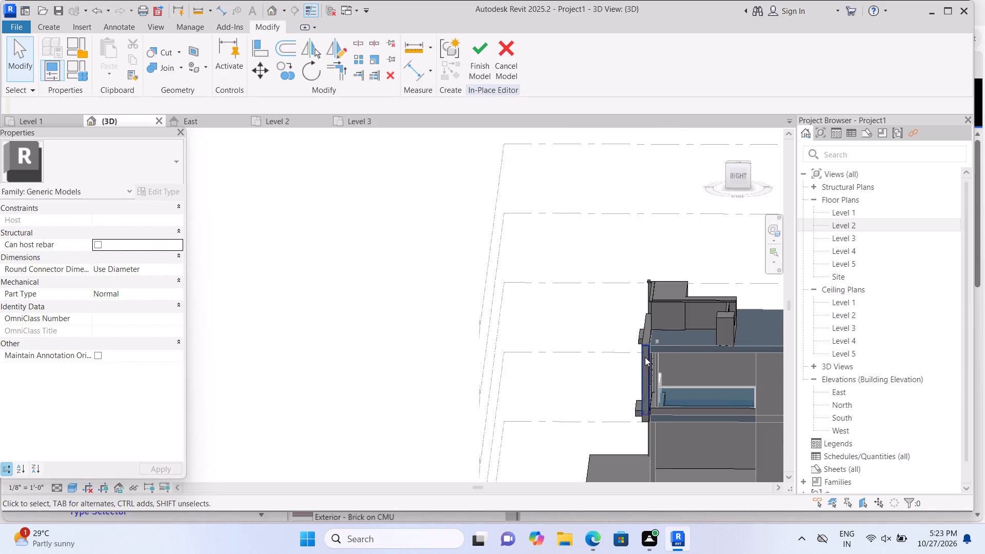
{"action": "scroll", "coordinate": [756, 287], "scroll_direction": "up", "scroll_amount": 1}
{"action": "scroll", "coordinate": [699, 299], "scroll_direction": "up", "scroll_amount": 4}
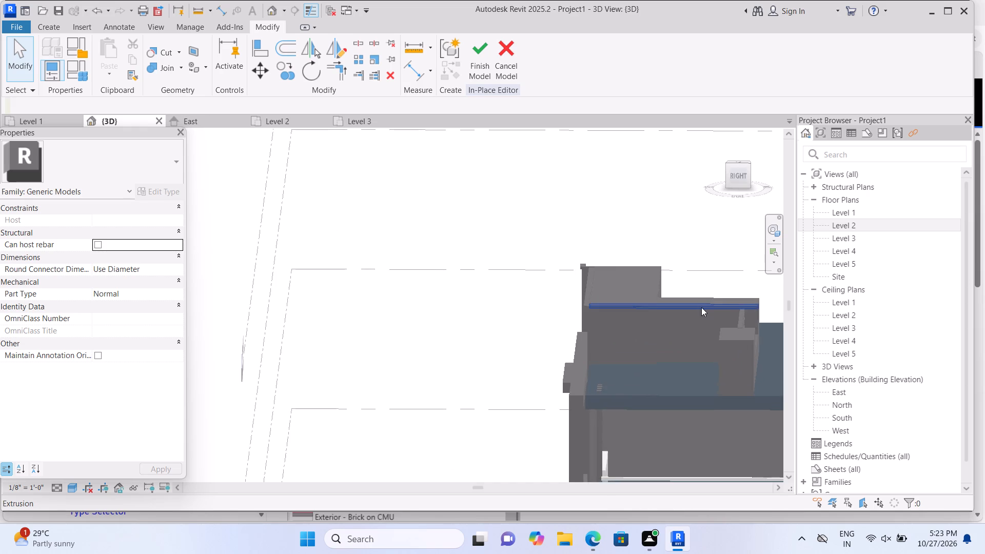
{"action": "scroll", "coordinate": [703, 302], "scroll_direction": "up", "scroll_amount": 4}
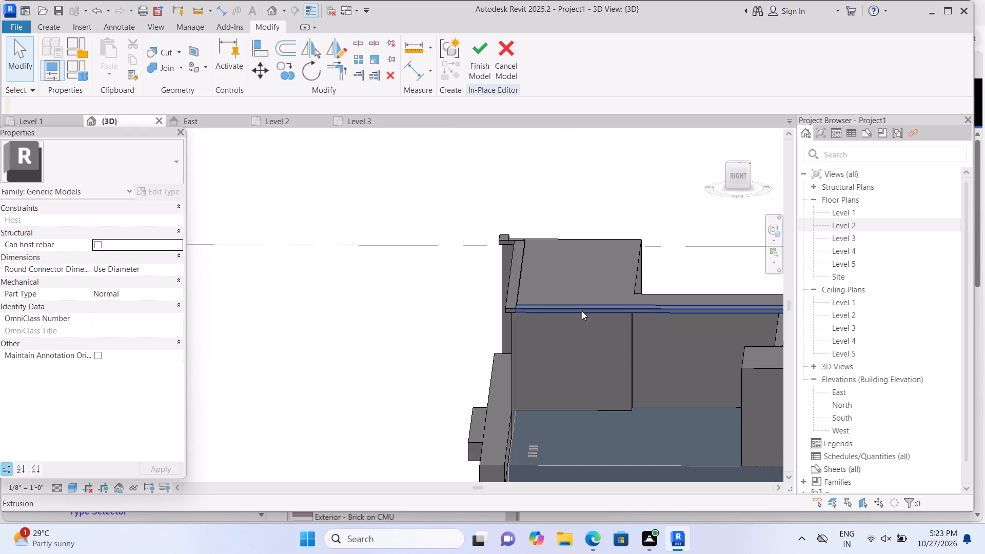
{"action": "scroll", "coordinate": [549, 313], "scroll_direction": "up", "scroll_amount": 1}
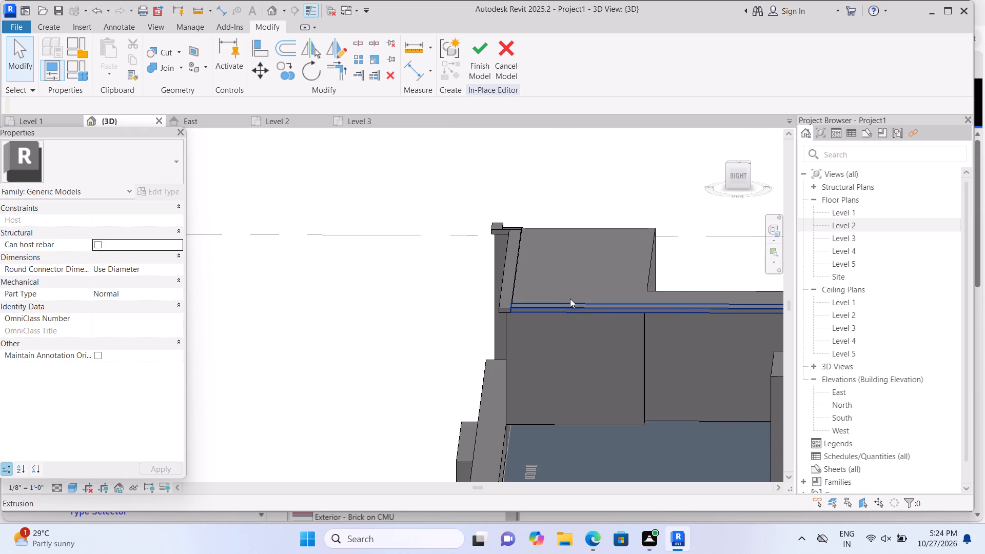
{"action": "left_click", "coordinate": [570, 299]}
{"action": "left_click", "coordinate": [570, 299]}
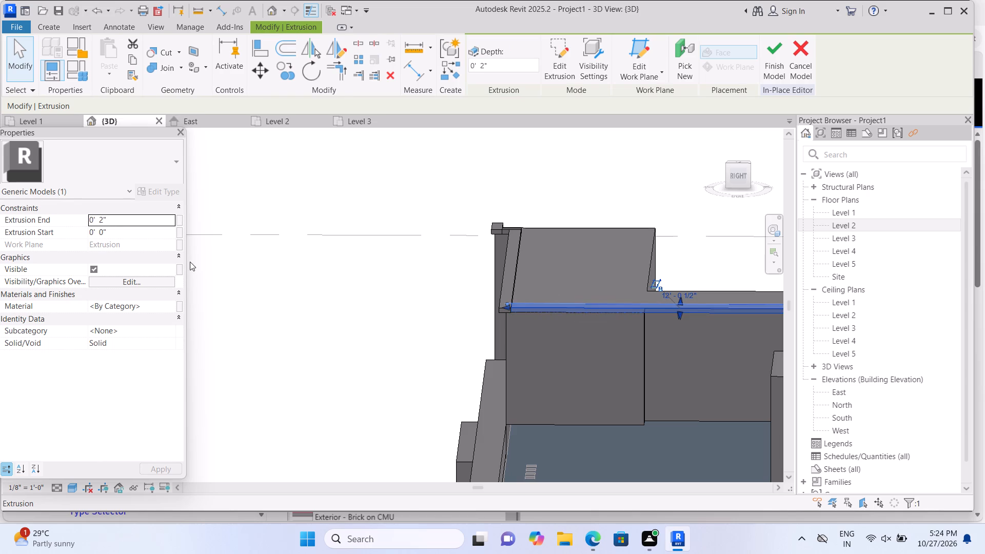
{"action": "scroll", "coordinate": [342, 300], "scroll_direction": "up", "scroll_amount": 2}
{"action": "scroll", "coordinate": [463, 304], "scroll_direction": "up", "scroll_amount": 1}
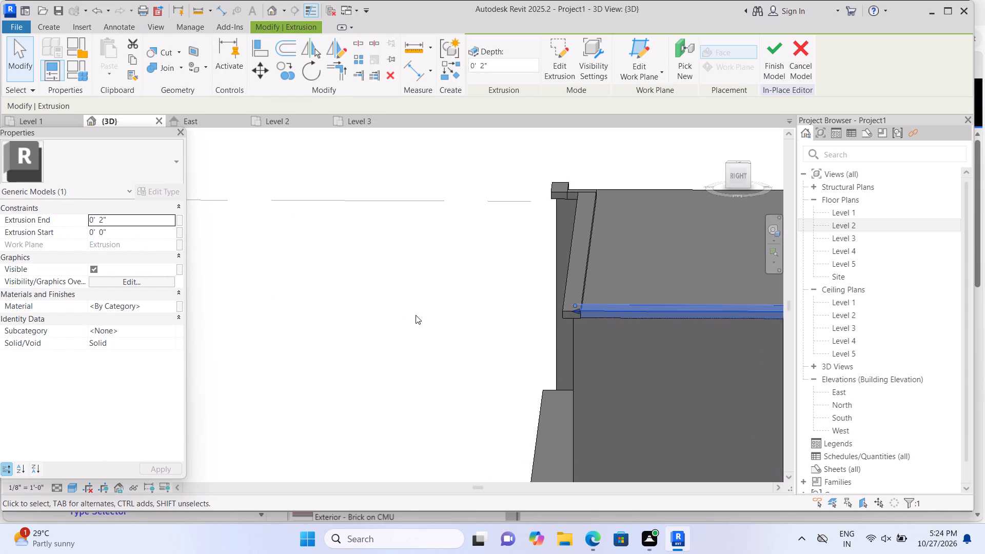
{"action": "scroll", "coordinate": [424, 327], "scroll_direction": "down", "scroll_amount": 5}
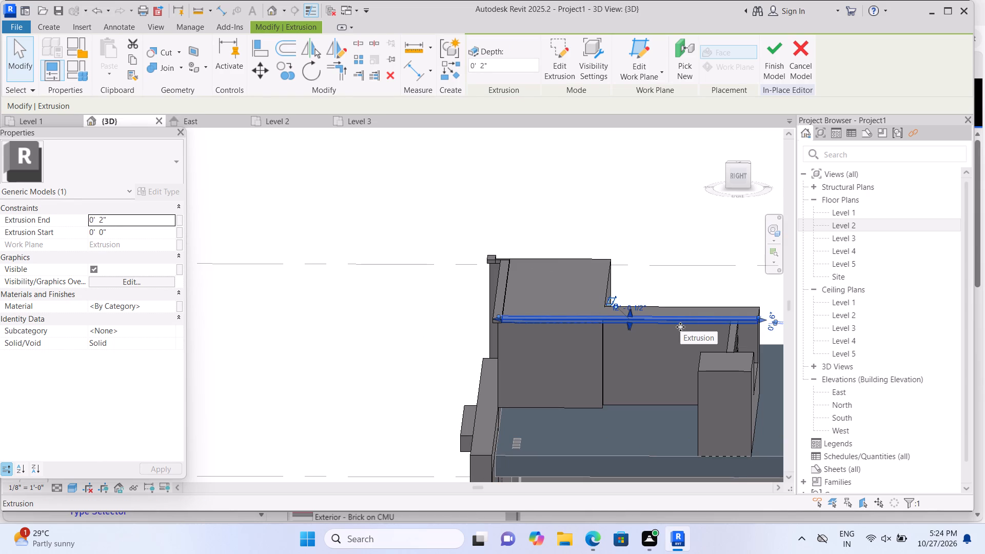
{"action": "scroll", "coordinate": [682, 327], "scroll_direction": "up", "scroll_amount": 8}
{"action": "scroll", "coordinate": [683, 326], "scroll_direction": "down", "scroll_amount": 3}
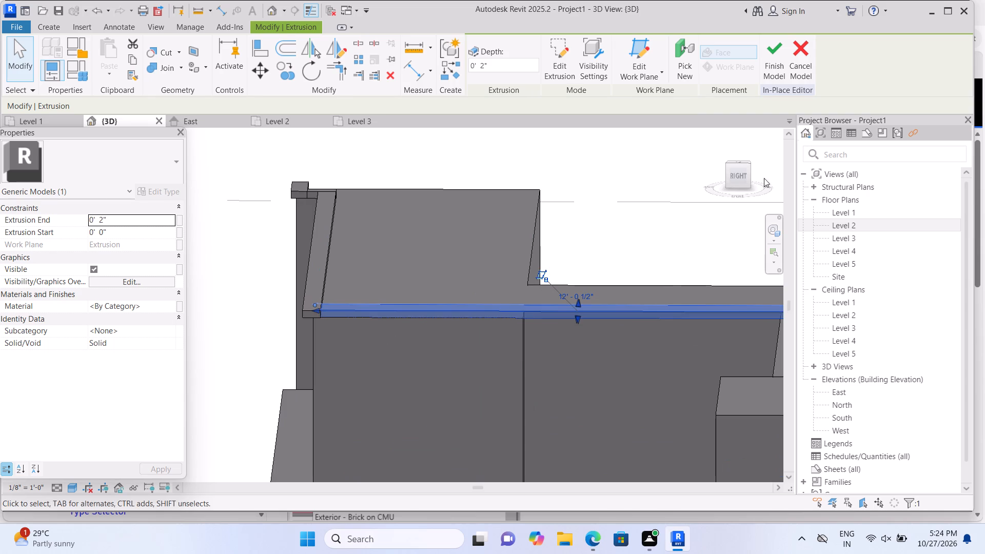
Examine the house's facade and rooftop parapet with its cap strips in the front-right isometric view, and deselect the strip.
{"action": "left_click", "coordinate": [716, 136]}
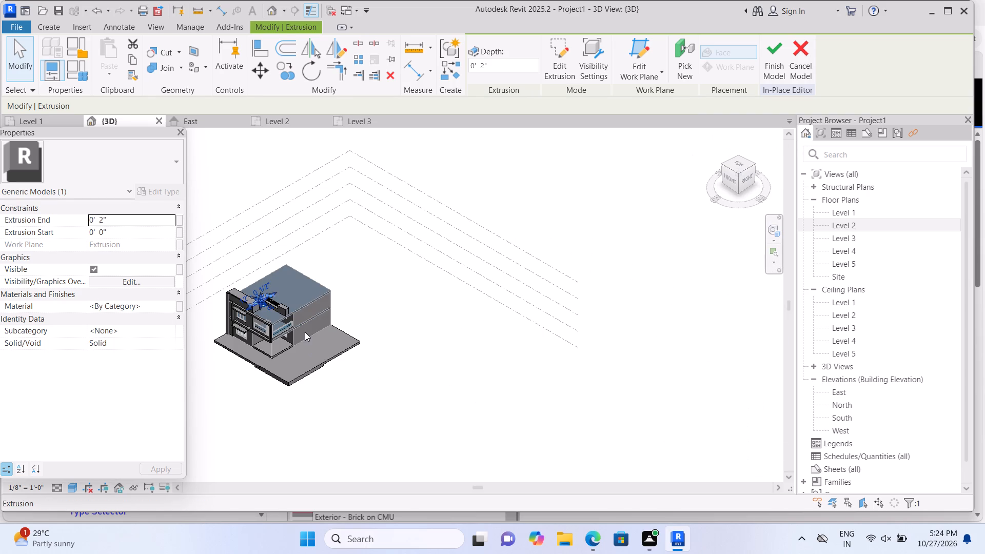
{"action": "scroll", "coordinate": [174, 358], "scroll_direction": "up", "scroll_amount": 20}
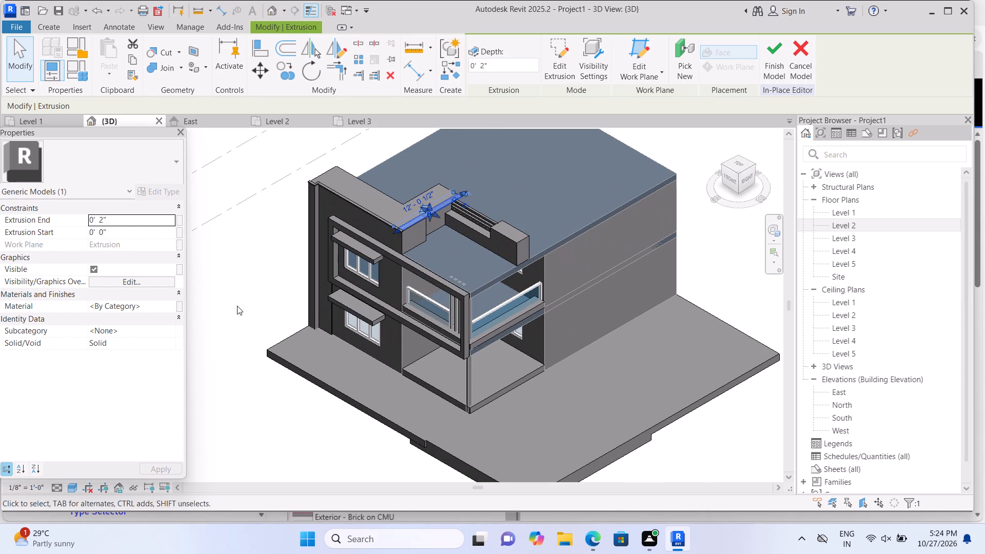
{"action": "scroll", "coordinate": [244, 302], "scroll_direction": "up", "scroll_amount": 1}
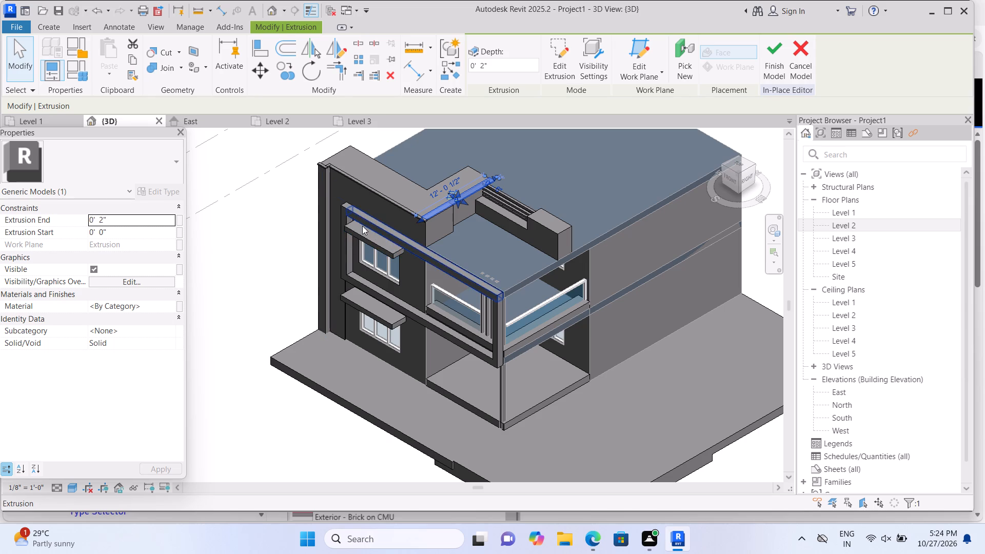
{"action": "scroll", "coordinate": [378, 218], "scroll_direction": "up", "scroll_amount": 3}
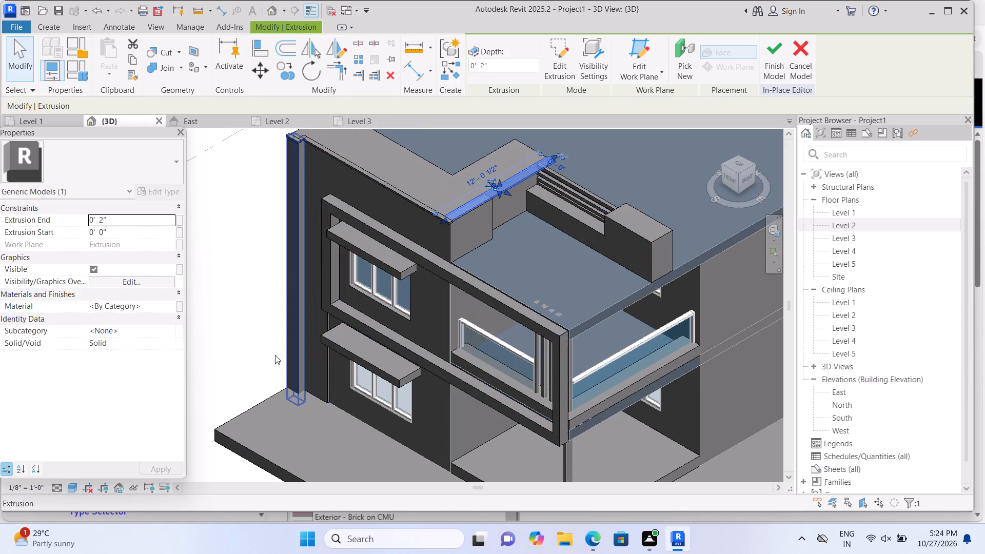
{"action": "left_click", "coordinate": [218, 296]}
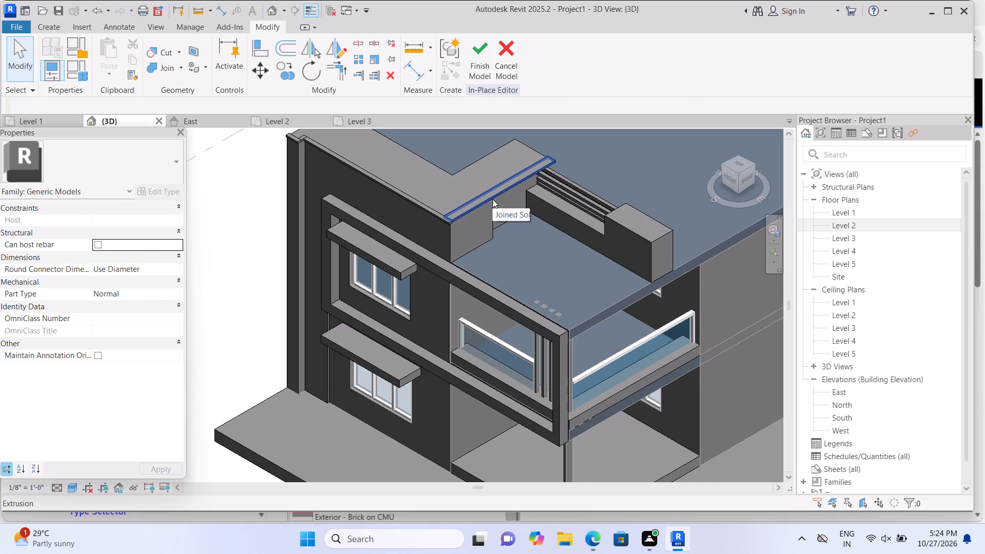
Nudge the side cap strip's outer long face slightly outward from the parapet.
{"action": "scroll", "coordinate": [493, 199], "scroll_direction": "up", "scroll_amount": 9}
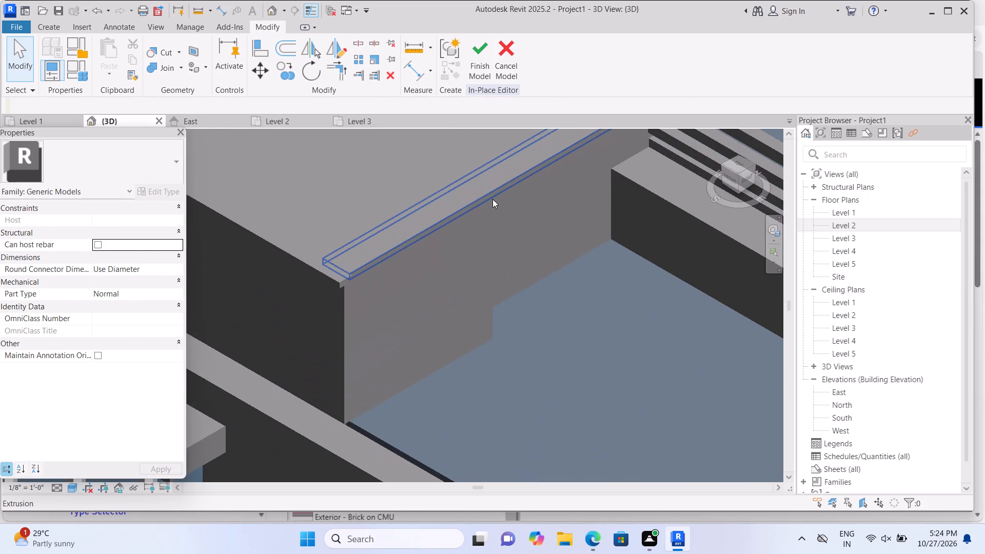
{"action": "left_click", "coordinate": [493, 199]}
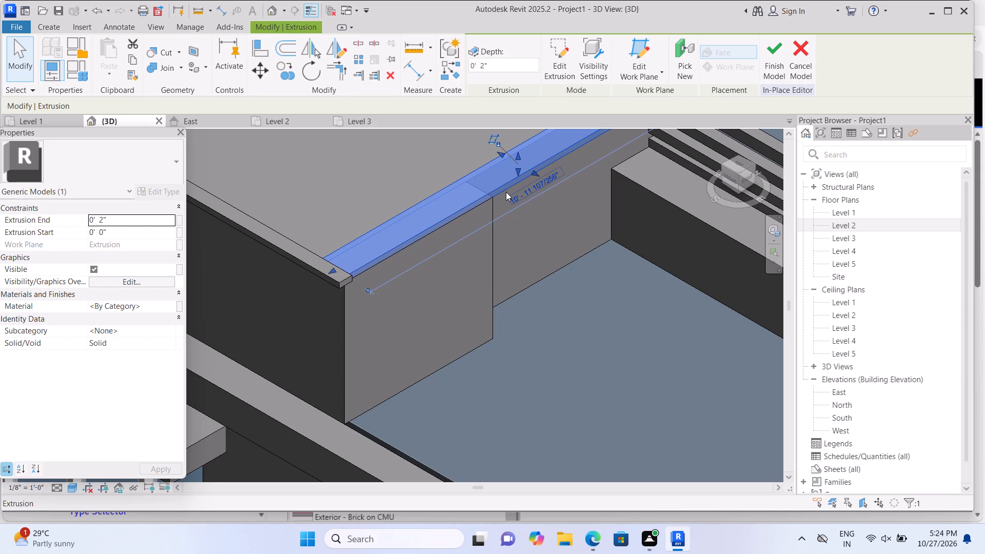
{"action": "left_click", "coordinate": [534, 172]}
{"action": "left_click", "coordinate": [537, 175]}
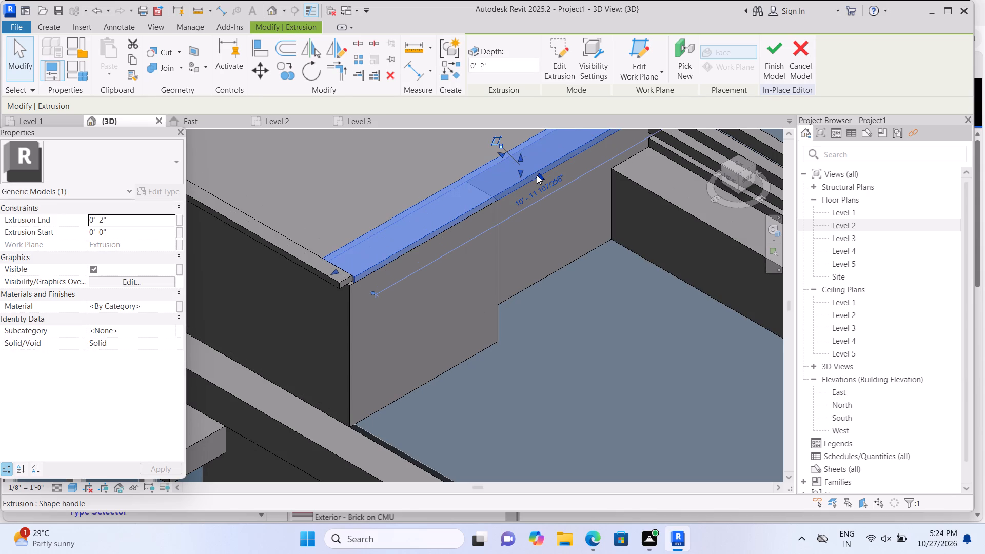
Undo the recent cap strip edits one after another, back past the shortening of the side strip's corner end.
{"action": "scroll", "coordinate": [537, 175], "scroll_direction": "down", "scroll_amount": 3}
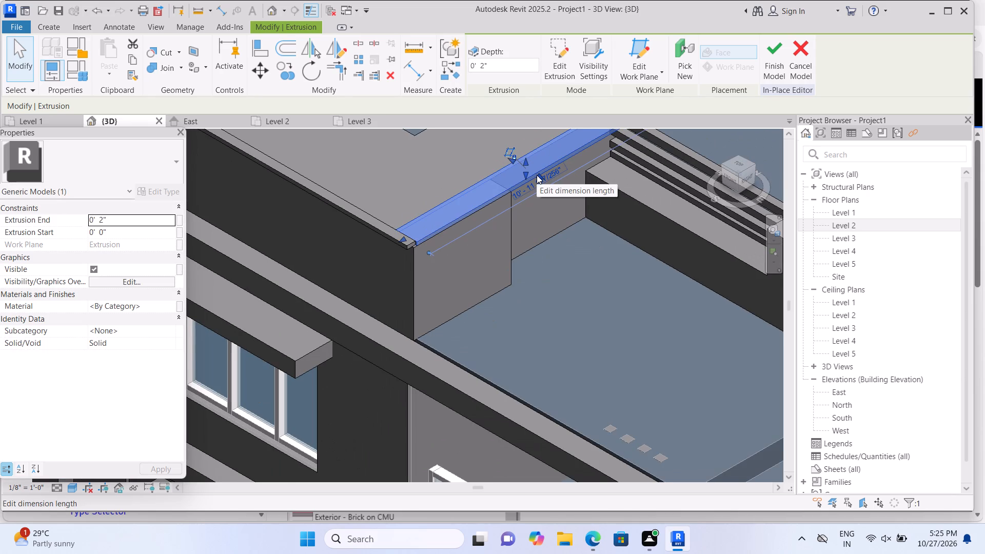
{"action": "key", "text": "ctrl+z"}
{"action": "key", "text": "ctrl+z"}
{"action": "scroll", "coordinate": [537, 175], "scroll_direction": "down", "scroll_amount": 1}
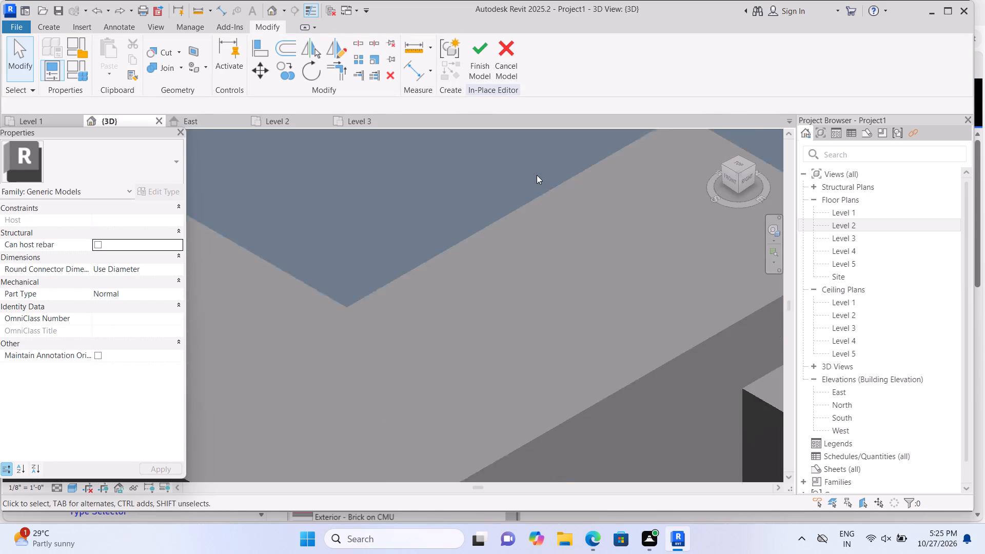
{"action": "scroll", "coordinate": [537, 175], "scroll_direction": "down", "scroll_amount": 9}
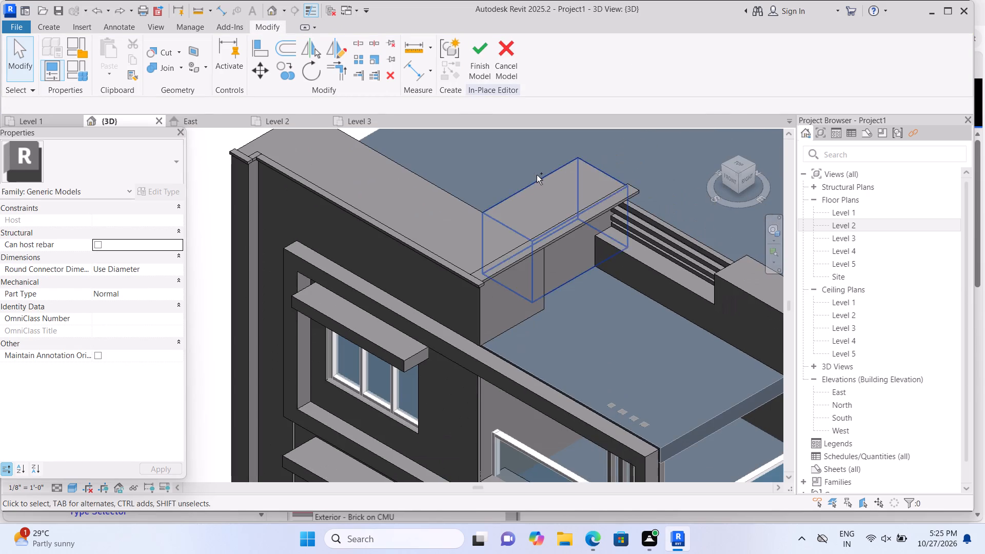
{"action": "key", "text": "ctrl+z"}
{"action": "scroll", "coordinate": [537, 175], "scroll_direction": "down", "scroll_amount": 7}
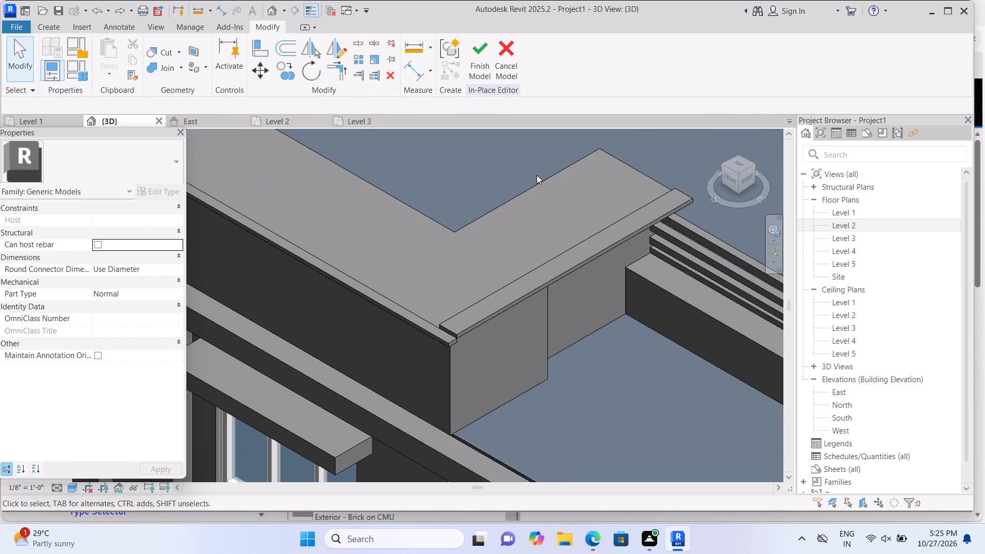
{"action": "key", "text": "ctrl+z"}
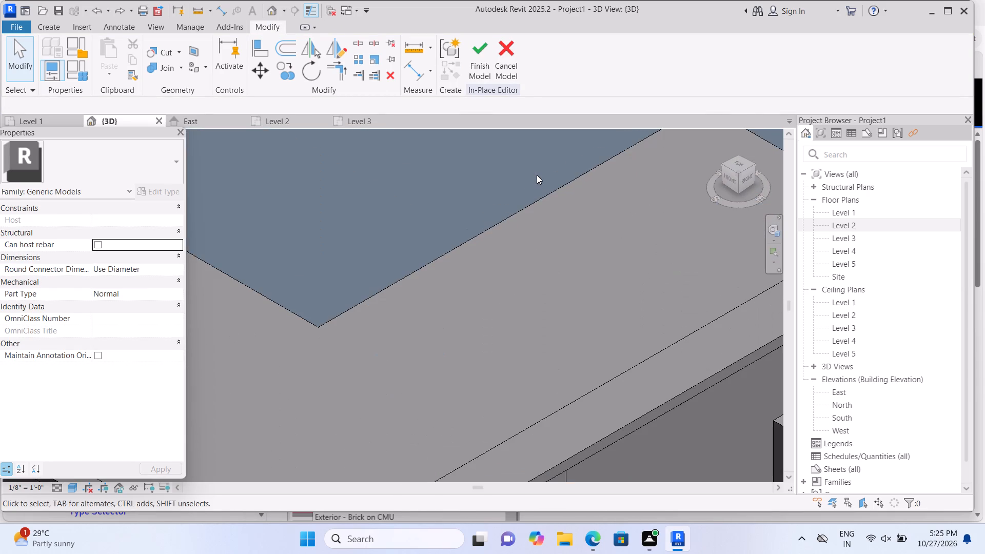
{"action": "scroll", "coordinate": [537, 175], "scroll_direction": "down", "scroll_amount": 7}
{"action": "key", "text": "ctrl+z"}
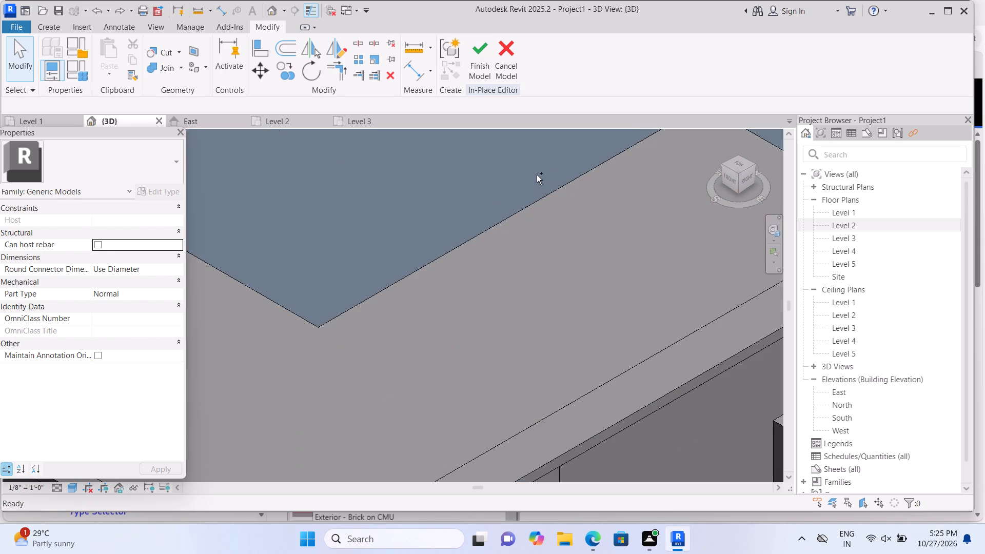
{"action": "scroll", "coordinate": [537, 175], "scroll_direction": "down", "scroll_amount": 5}
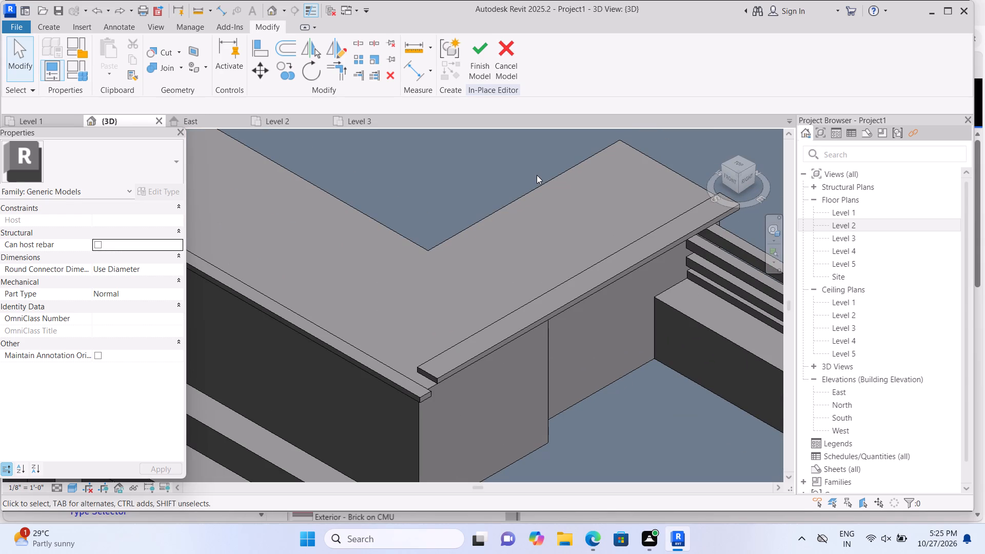
{"action": "key", "text": "ctrl+z"}
{"action": "scroll", "coordinate": [538, 176], "scroll_direction": "down", "scroll_amount": 7}
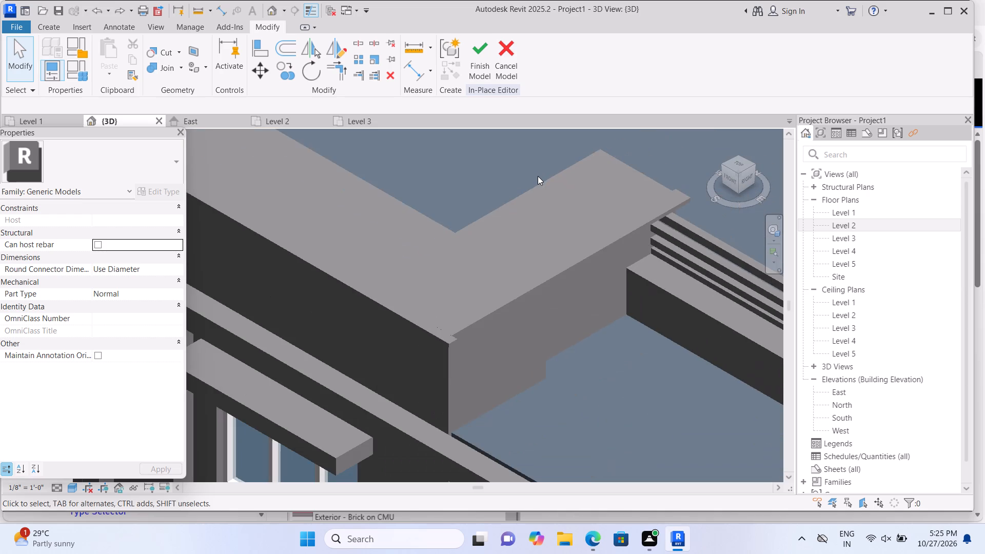
{"action": "key", "text": "ctrl+z"}
{"action": "scroll", "coordinate": [538, 176], "scroll_direction": "down", "scroll_amount": 4}
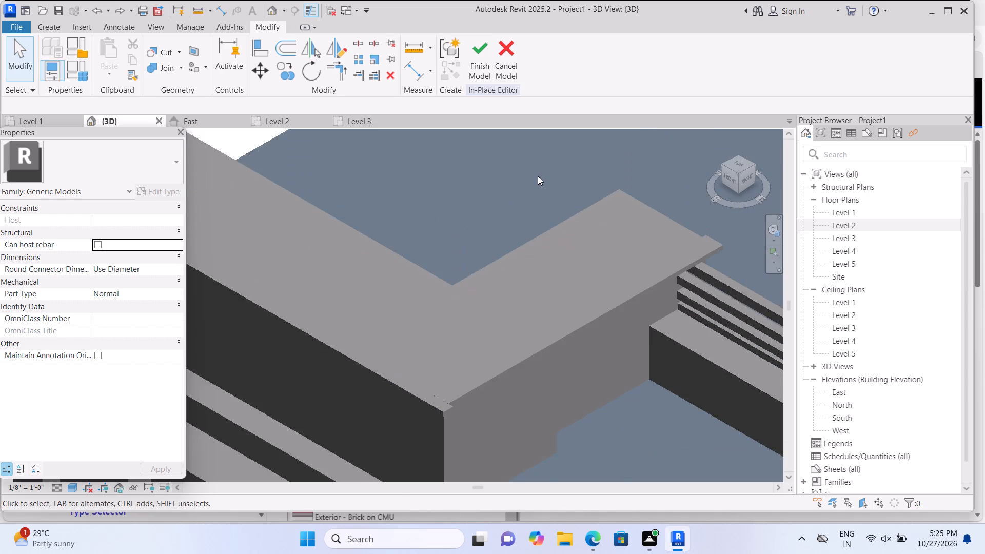
Keep undoing the recent cap strip edits, going back past the start of the current in-place editing session.
{"action": "scroll", "coordinate": [538, 176], "scroll_direction": "down", "scroll_amount": 1}
{"action": "key", "text": "z"}
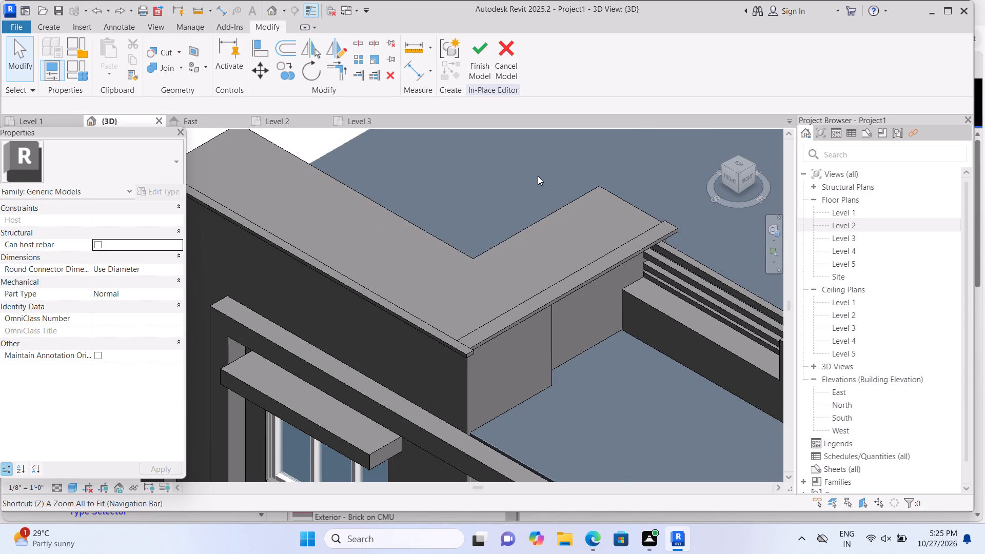
{"action": "key", "text": "ctrl+z"}
{"action": "key", "text": "z"}
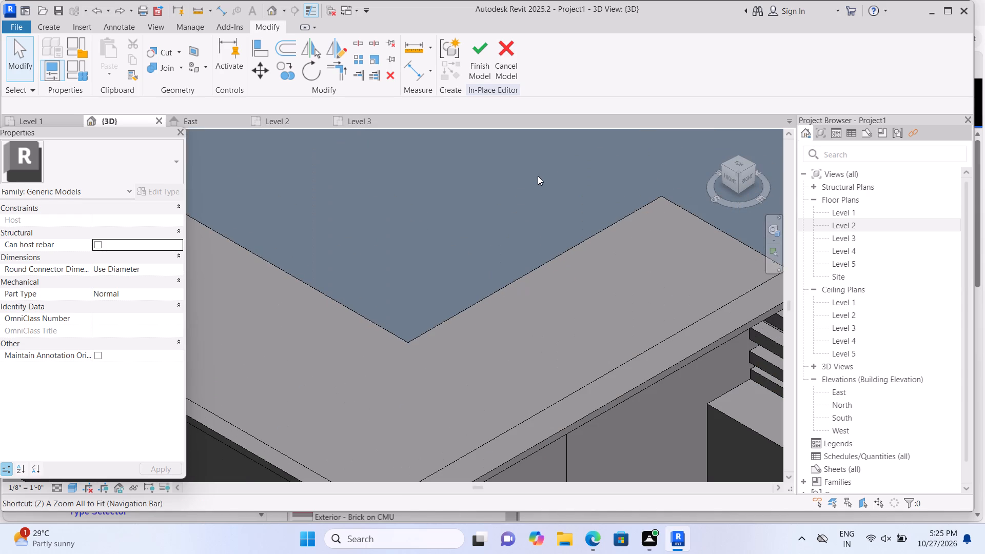
{"action": "scroll", "coordinate": [538, 176], "scroll_direction": "down", "scroll_amount": 6}
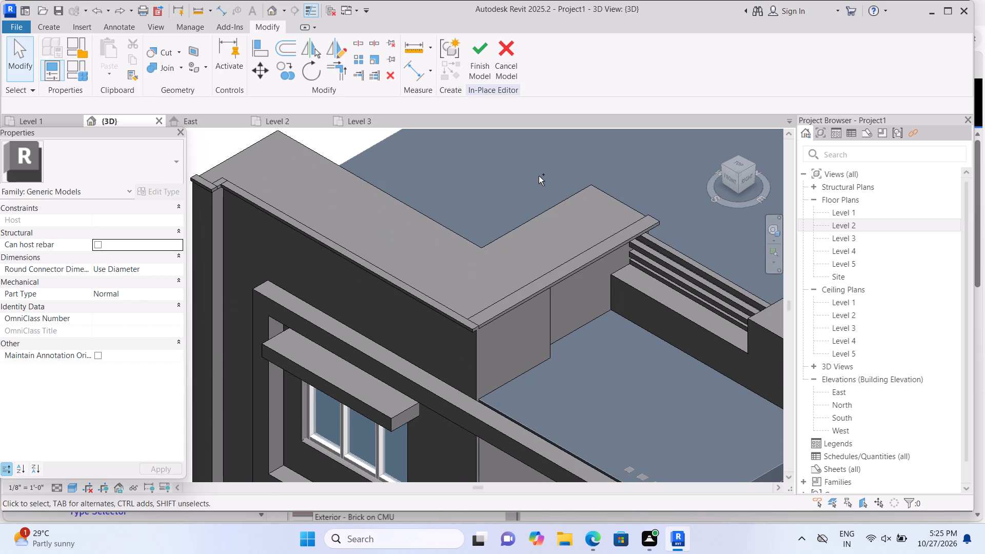
{"action": "key", "text": "ctrl+z"}
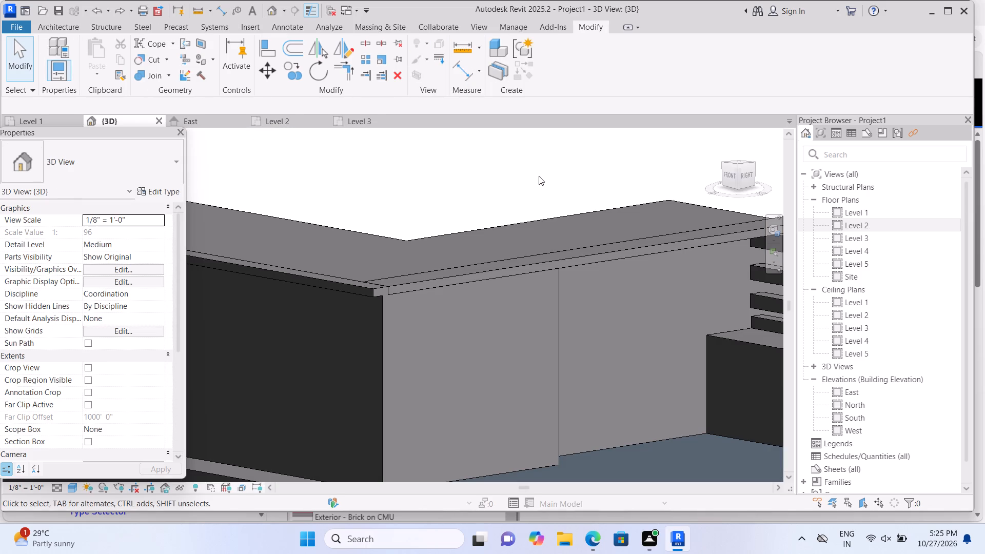
{"action": "key", "text": "ctrl+z"}
{"action": "key", "text": "ctrl+z"}
{"action": "key", "text": "ctrl+z"}
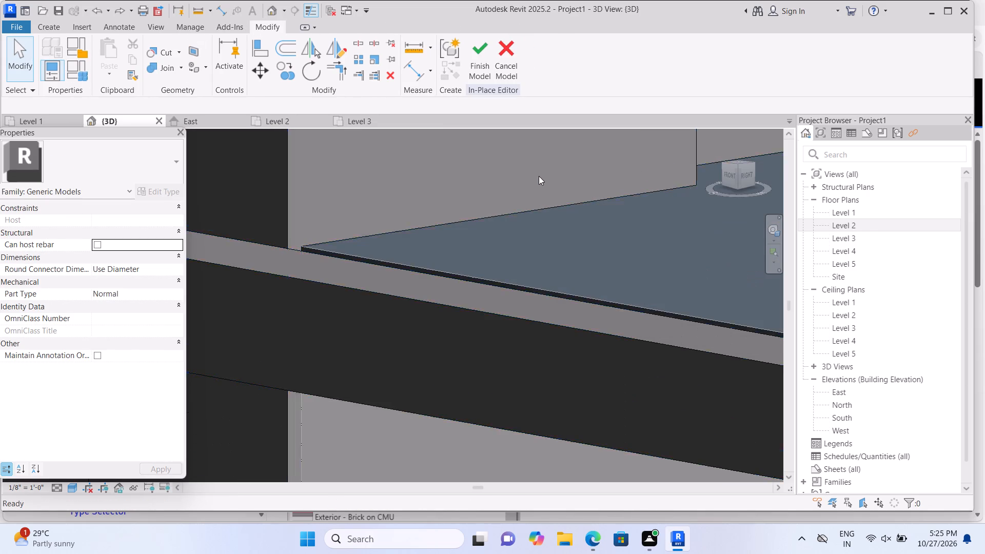
Undo further edits to the parapet and cap strips at the roof corner, checking the parapet between undos.
{"action": "scroll", "coordinate": [539, 176], "scroll_direction": "down", "scroll_amount": 13}
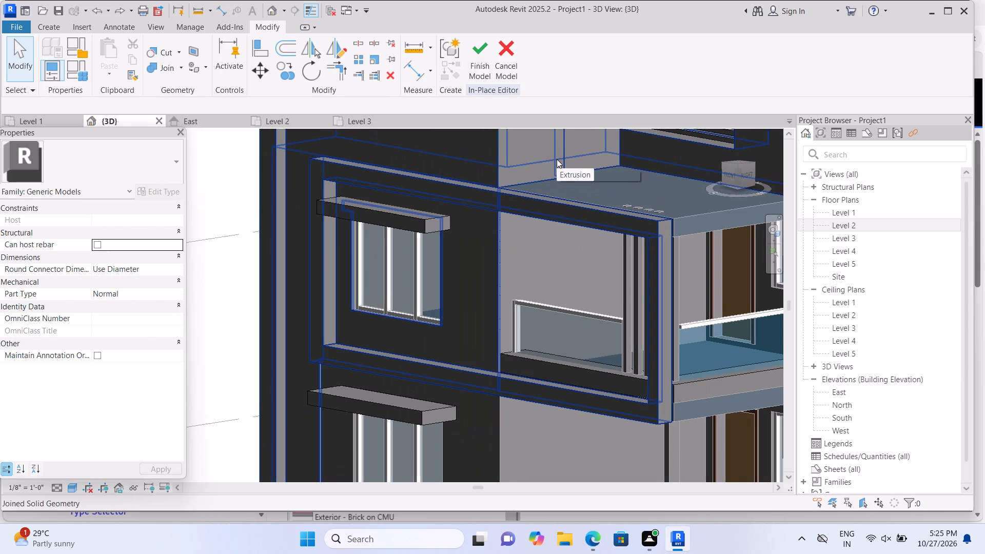
{"action": "middle_click", "coordinate": [557, 163]}
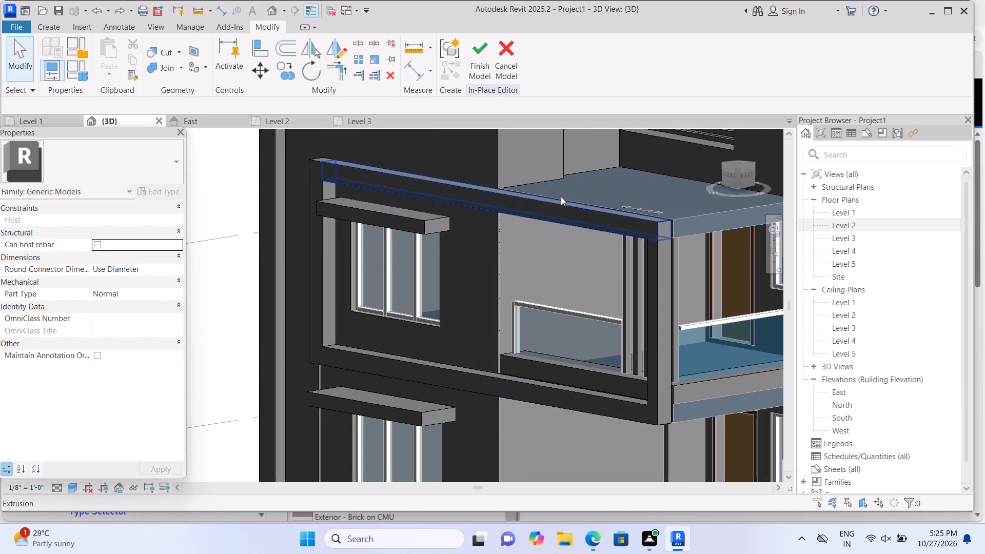
{"action": "middle_click", "coordinate": [539, 300], "text": "shift"}
{"action": "scroll", "coordinate": [569, 251], "scroll_direction": "down", "scroll_amount": 3}
{"action": "scroll", "coordinate": [569, 251], "scroll_direction": "up", "scroll_amount": 1}
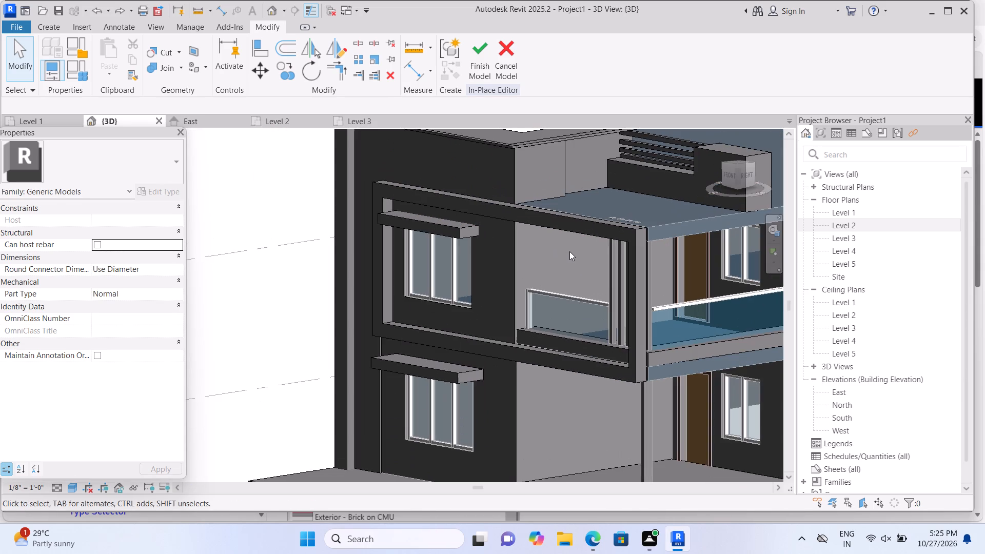
{"action": "key", "text": "ctrl+z"}
{"action": "scroll", "coordinate": [569, 251], "scroll_direction": "down", "scroll_amount": 10}
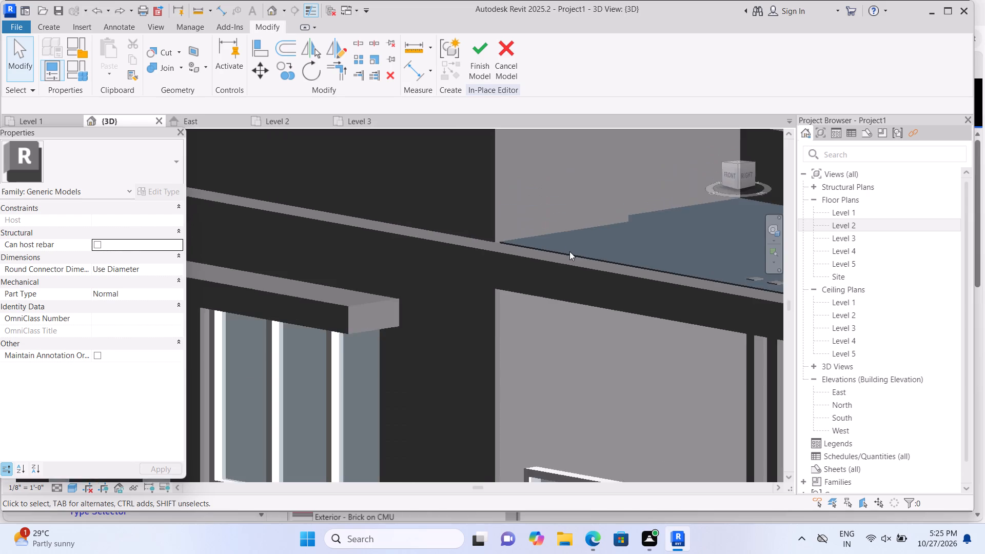
{"action": "scroll", "coordinate": [569, 251], "scroll_direction": "down", "scroll_amount": 4}
{"action": "key", "text": "ctrl+z"}
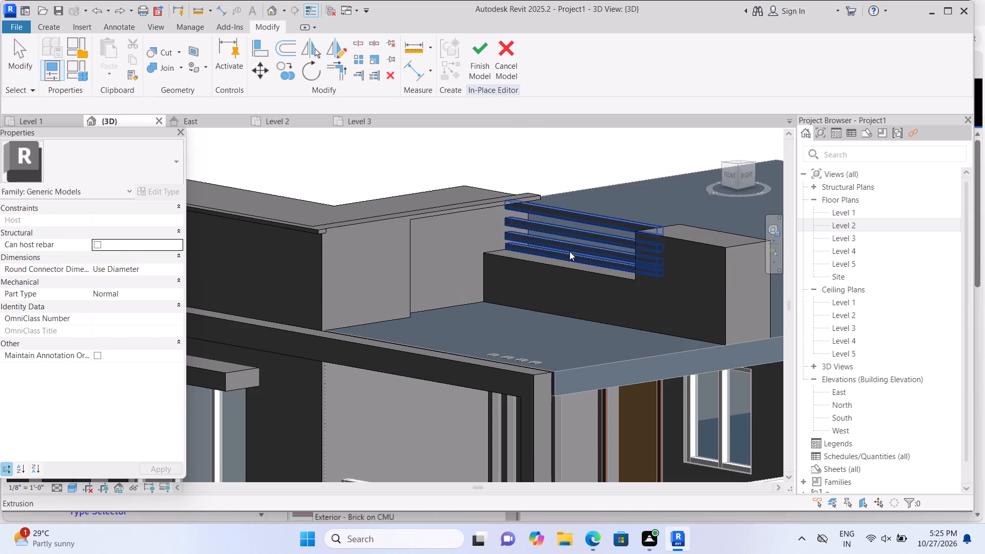
{"action": "key", "text": "ctrl+z"}
{"action": "key", "text": "ctrl+z"}
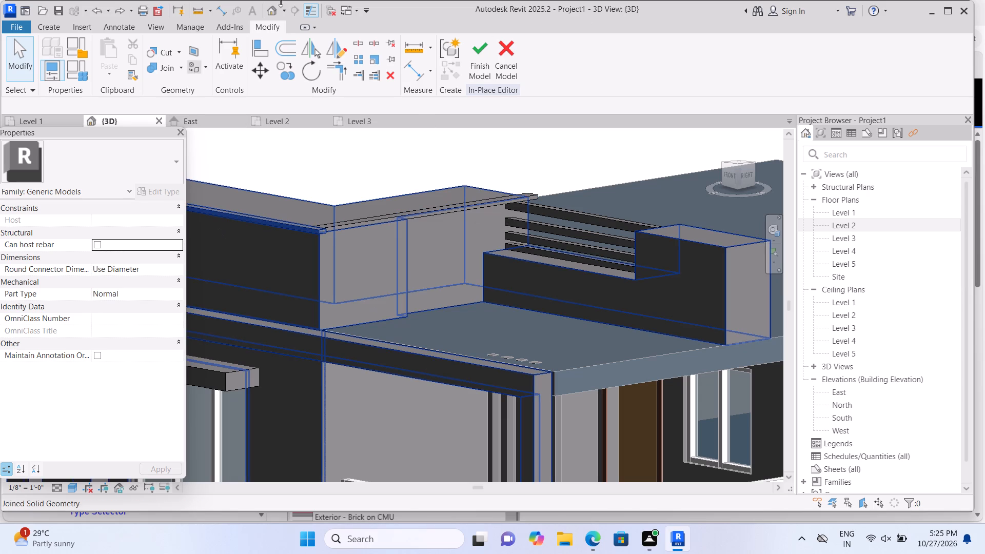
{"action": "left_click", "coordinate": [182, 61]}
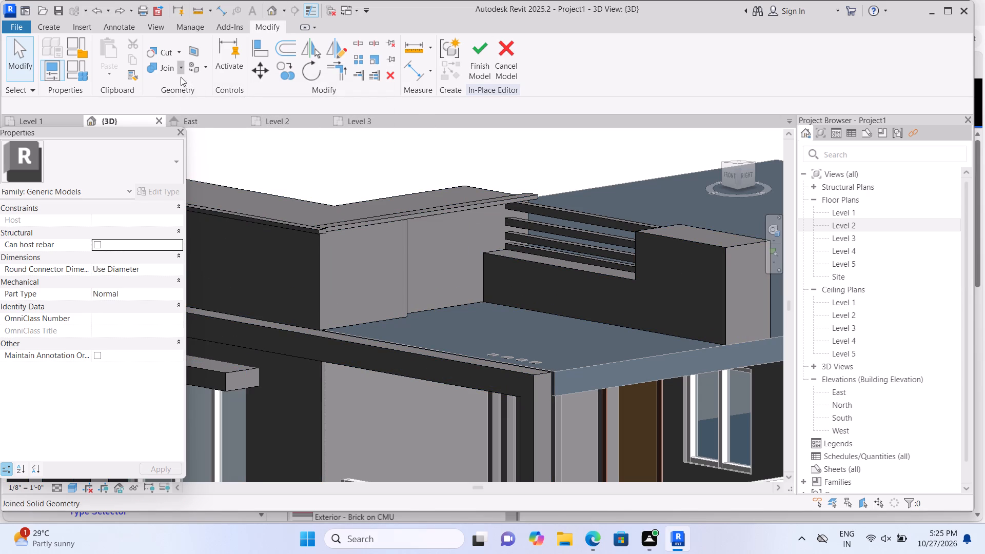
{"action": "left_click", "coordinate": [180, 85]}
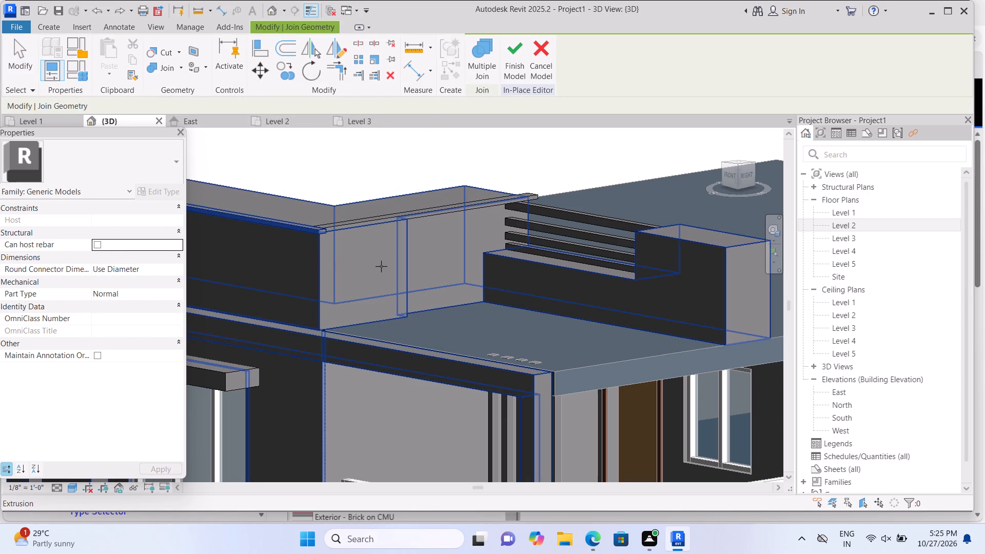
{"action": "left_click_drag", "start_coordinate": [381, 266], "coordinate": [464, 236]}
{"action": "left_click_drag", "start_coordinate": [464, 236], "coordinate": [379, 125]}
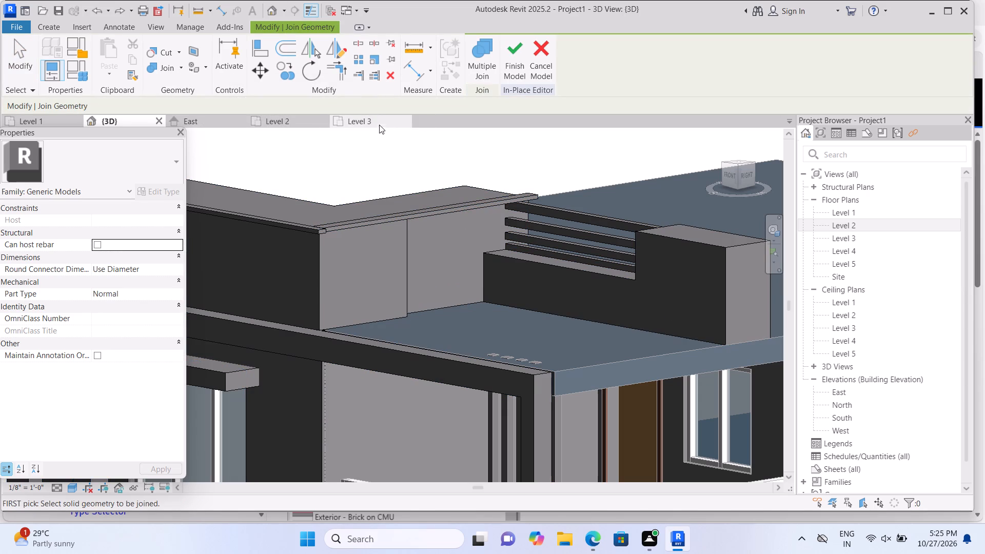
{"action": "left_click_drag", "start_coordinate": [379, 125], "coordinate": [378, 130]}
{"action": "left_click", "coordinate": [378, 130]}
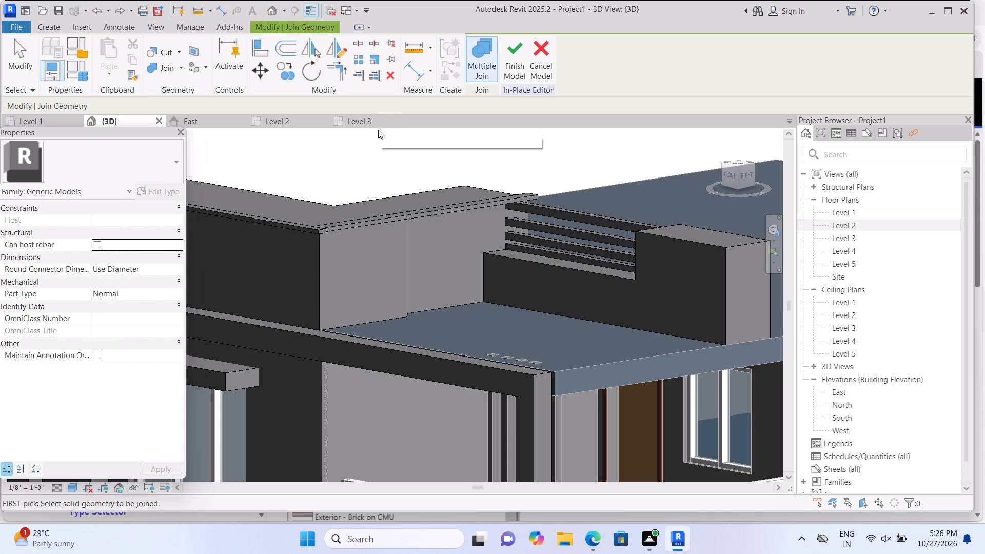
Undo more of the earlier parapet and cap strip edits, checking the rooftop parapet between undos.
{"action": "key", "text": "ctrl+z"}
{"action": "key", "text": "ctrl+z"}
{"action": "left_click", "coordinate": [378, 130]}
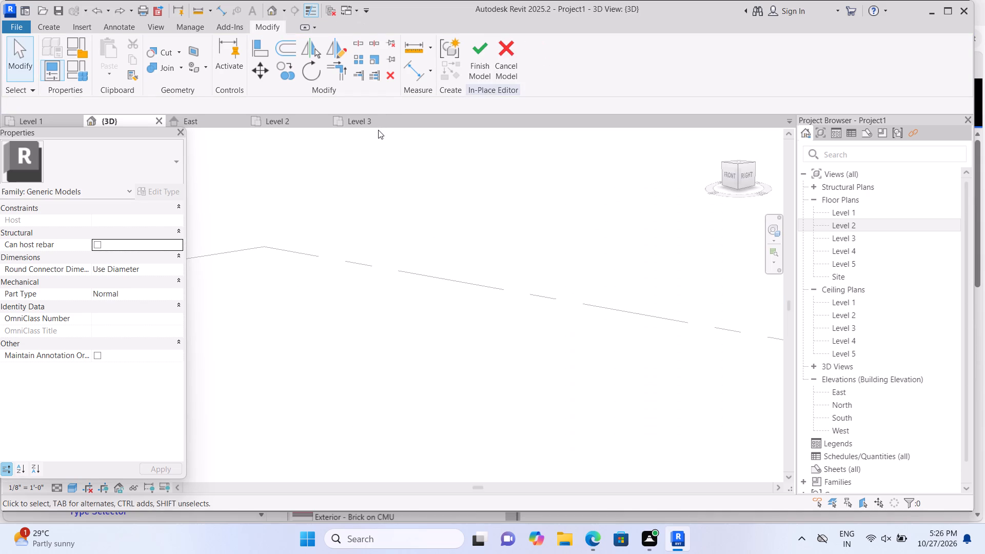
{"action": "scroll", "coordinate": [364, 218], "scroll_direction": "down", "scroll_amount": 15}
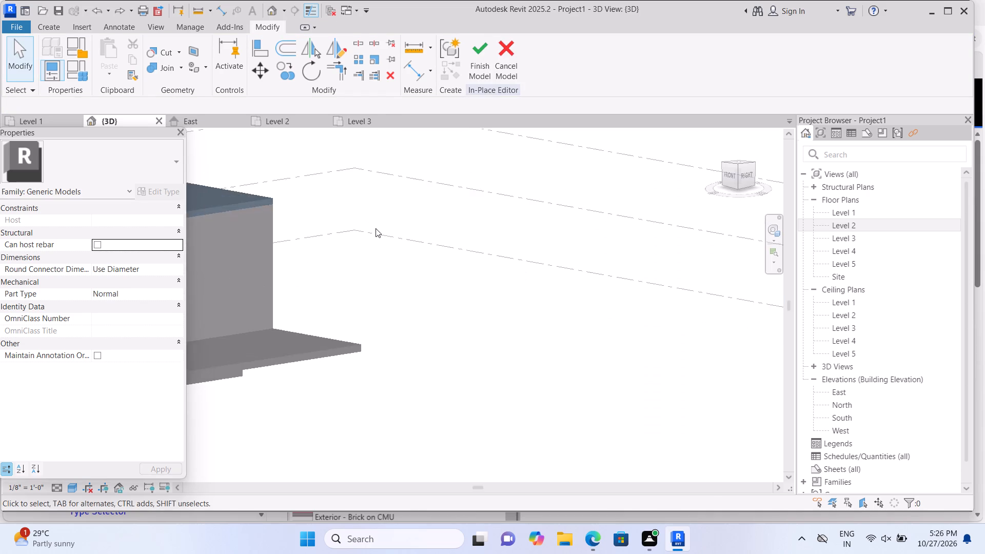
{"action": "scroll", "coordinate": [376, 228], "scroll_direction": "down", "scroll_amount": 6}
{"action": "scroll", "coordinate": [348, 227], "scroll_direction": "up", "scroll_amount": 1}
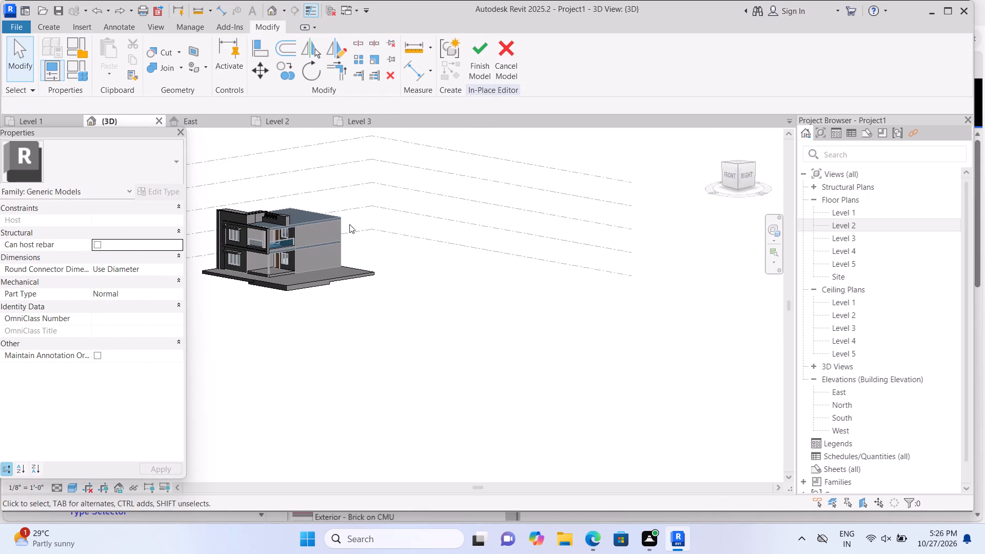
{"action": "scroll", "coordinate": [249, 221], "scroll_direction": "up", "scroll_amount": 4}
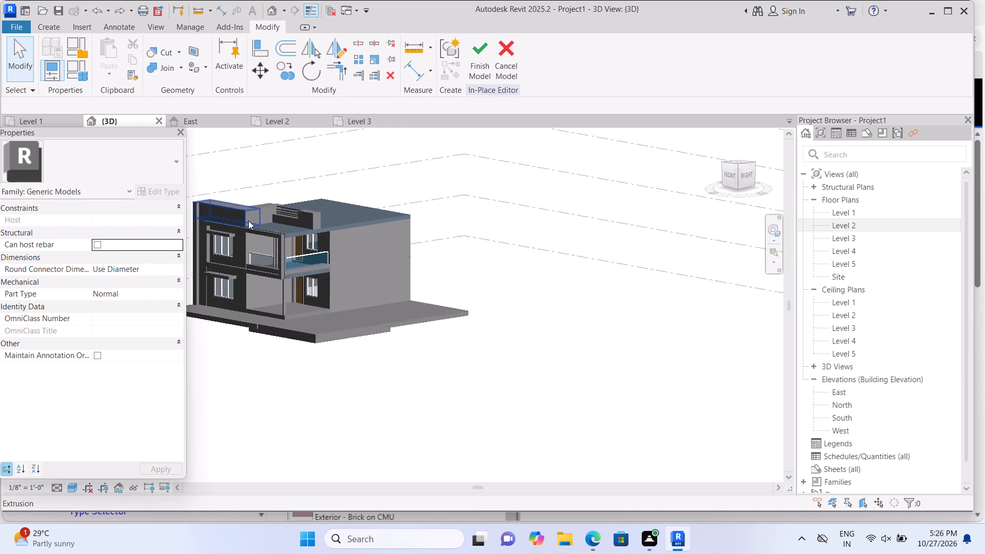
{"action": "scroll", "coordinate": [248, 221], "scroll_direction": "up", "scroll_amount": 6}
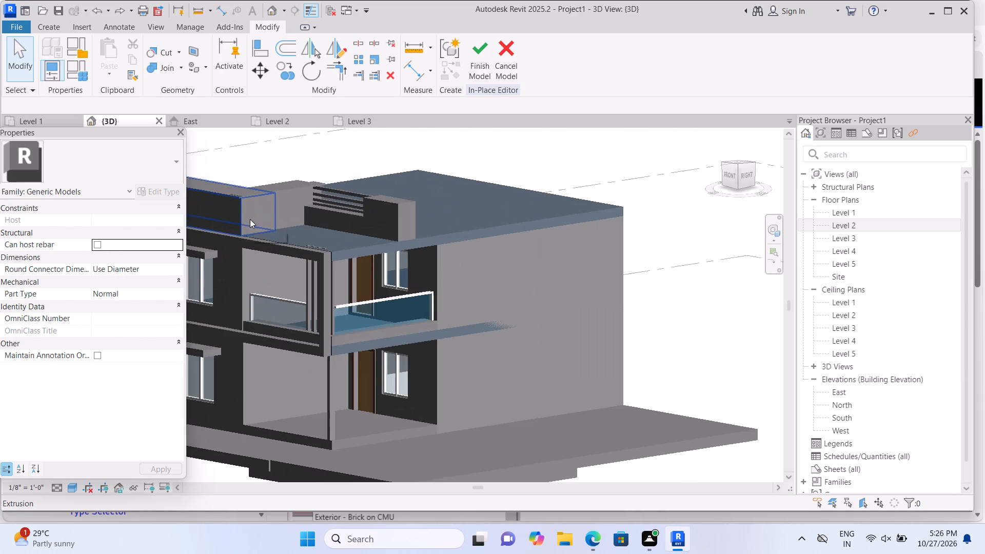
{"action": "scroll", "coordinate": [250, 219], "scroll_direction": "up", "scroll_amount": 4}
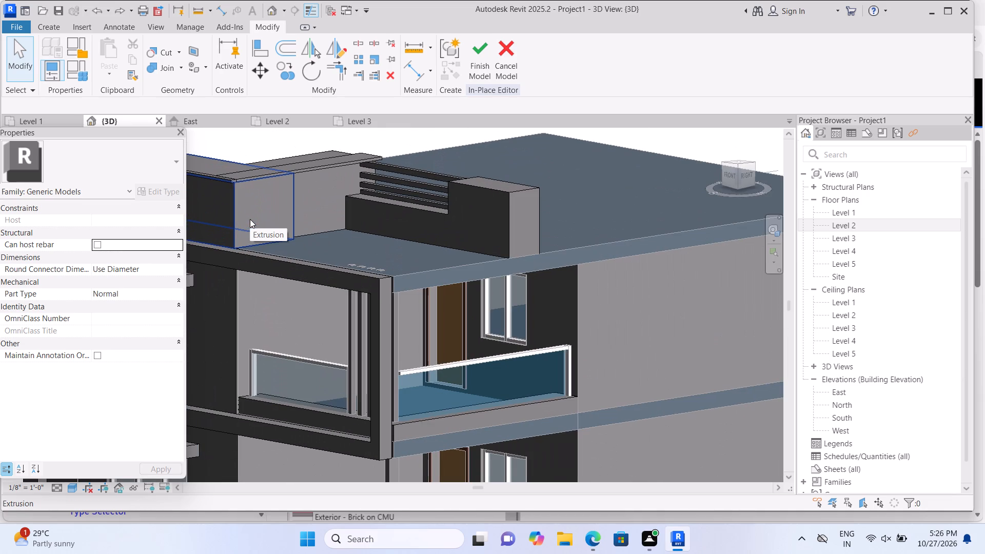
{"action": "scroll", "coordinate": [250, 219], "scroll_direction": "down", "scroll_amount": 7}
{"action": "scroll", "coordinate": [251, 219], "scroll_direction": "up", "scroll_amount": 7}
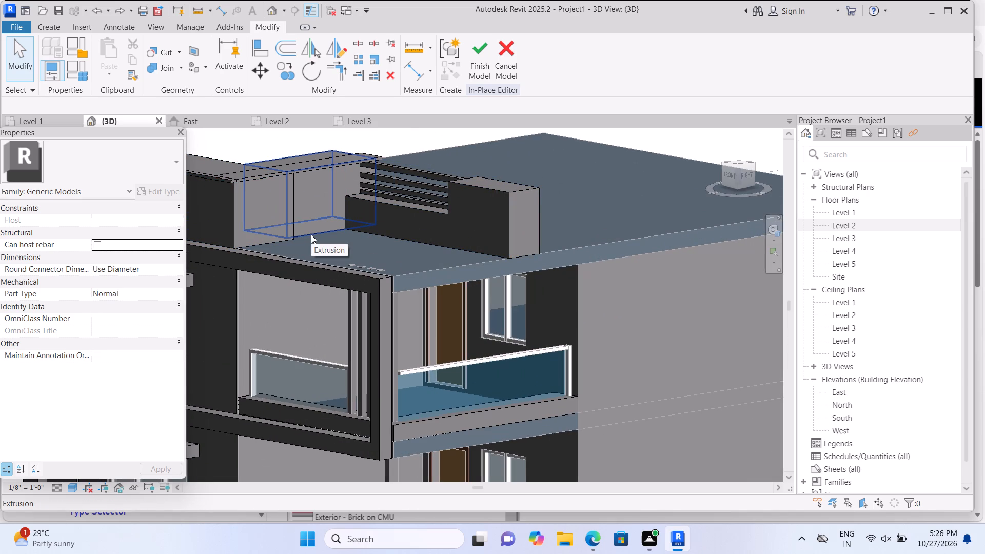
{"action": "key", "text": "ctrl+z"}
{"action": "key", "text": "ctrl+z"}
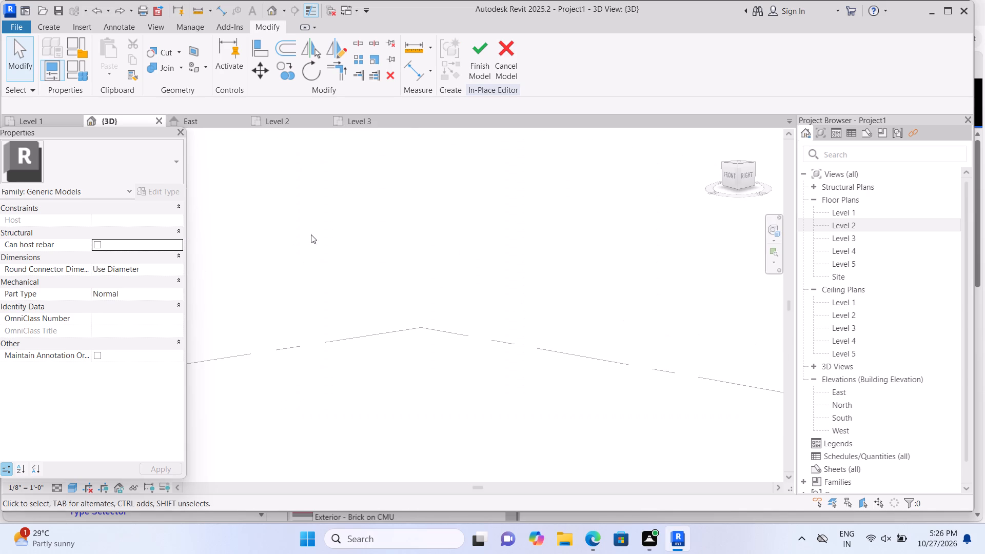
Delete the side cap strip that runs along the top of the parapet's side face.
{"action": "scroll", "coordinate": [311, 234], "scroll_direction": "down", "scroll_amount": 19}
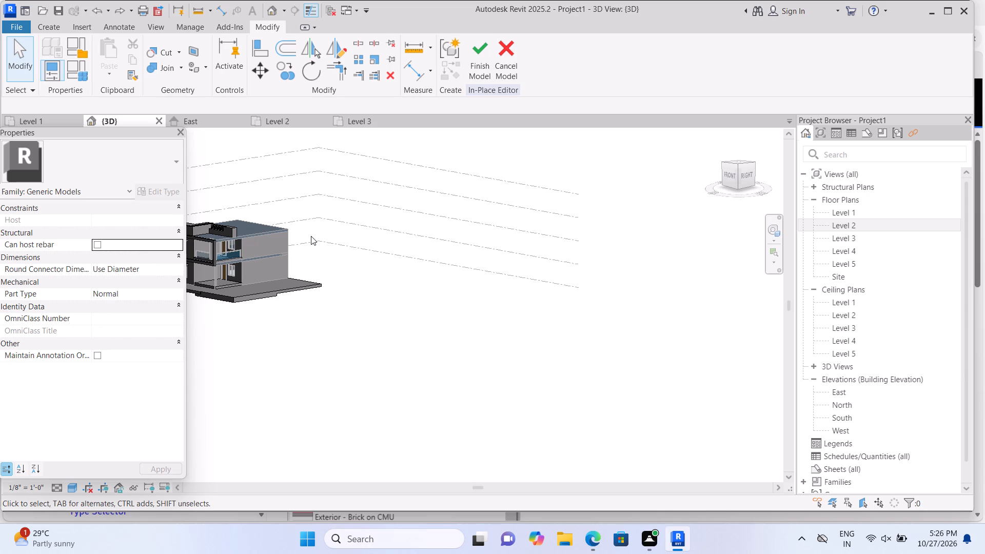
{"action": "scroll", "coordinate": [291, 226], "scroll_direction": "up", "scroll_amount": 1}
{"action": "middle_click_drag", "start_coordinate": [292, 228], "coordinate": [320, 239]}
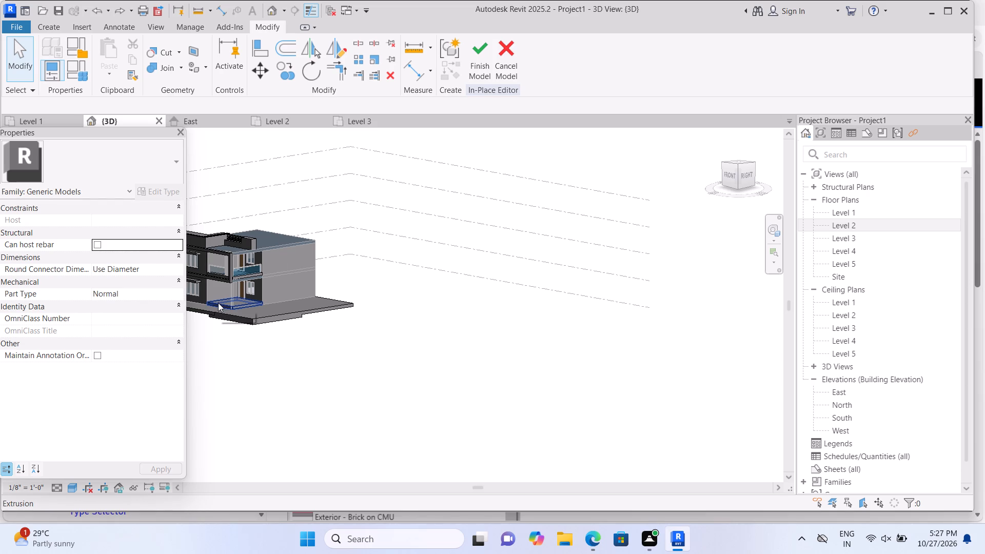
{"action": "middle_click_drag", "start_coordinate": [205, 387], "coordinate": [253, 395]}
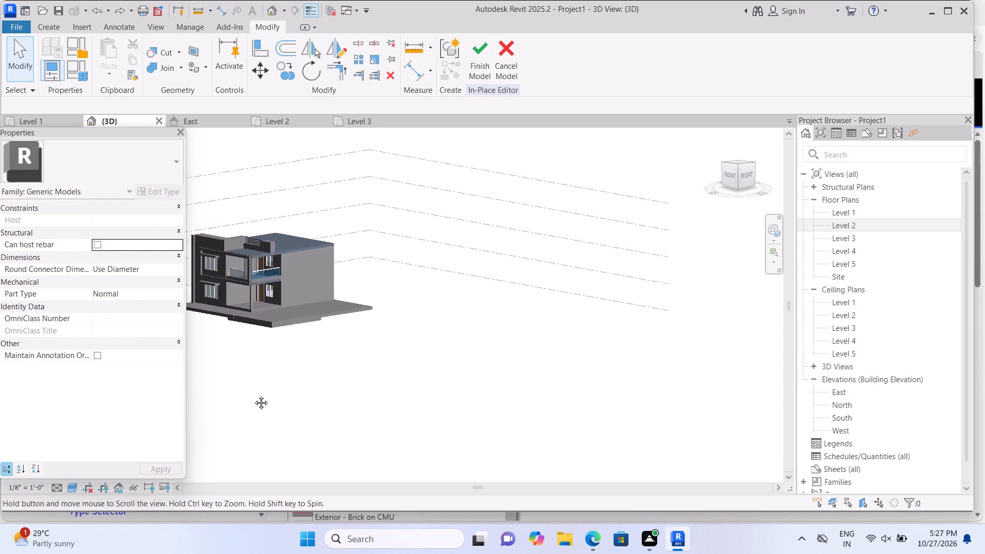
{"action": "middle_click_drag", "start_coordinate": [253, 395], "coordinate": [407, 420]}
{"action": "scroll", "coordinate": [423, 287], "scroll_direction": "up", "scroll_amount": 10}
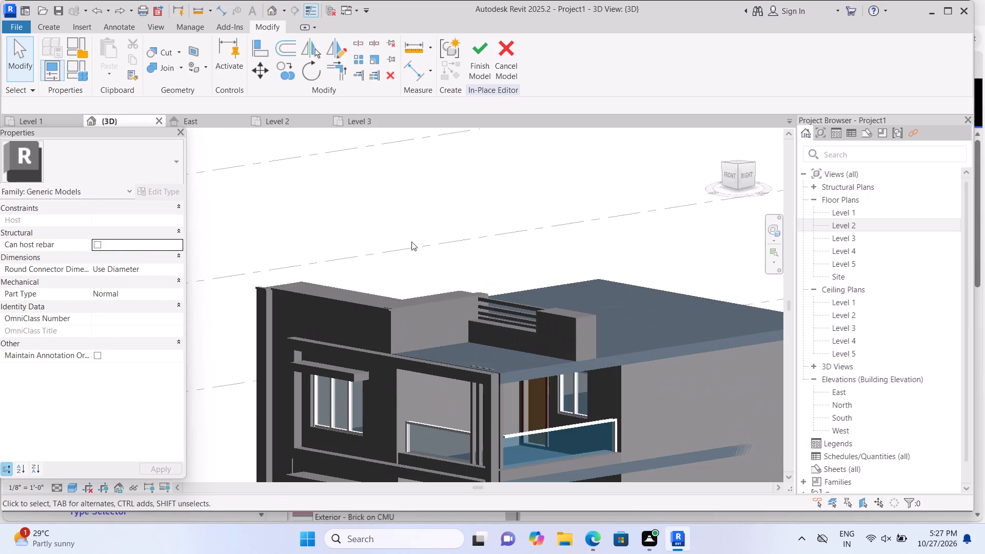
{"action": "middle_click_drag", "start_coordinate": [414, 245], "coordinate": [407, 232]}
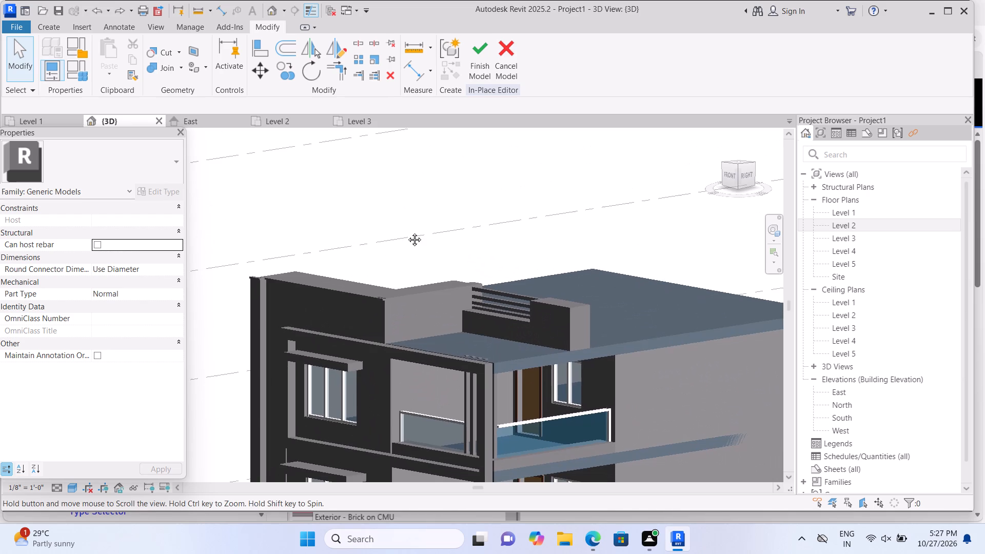
{"action": "middle_click_drag", "start_coordinate": [407, 232], "coordinate": [407, 227]}
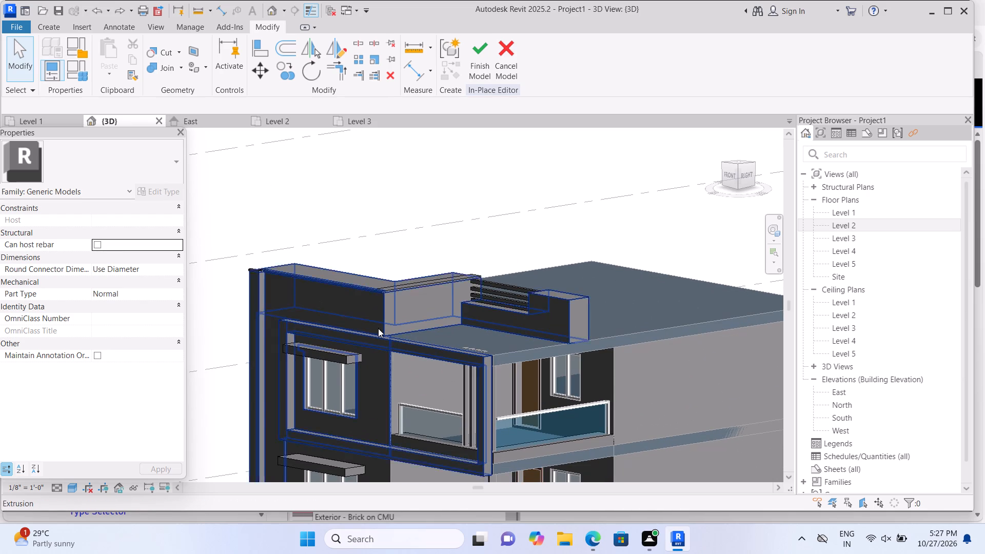
{"action": "scroll", "coordinate": [378, 326], "scroll_direction": "up", "scroll_amount": 4}
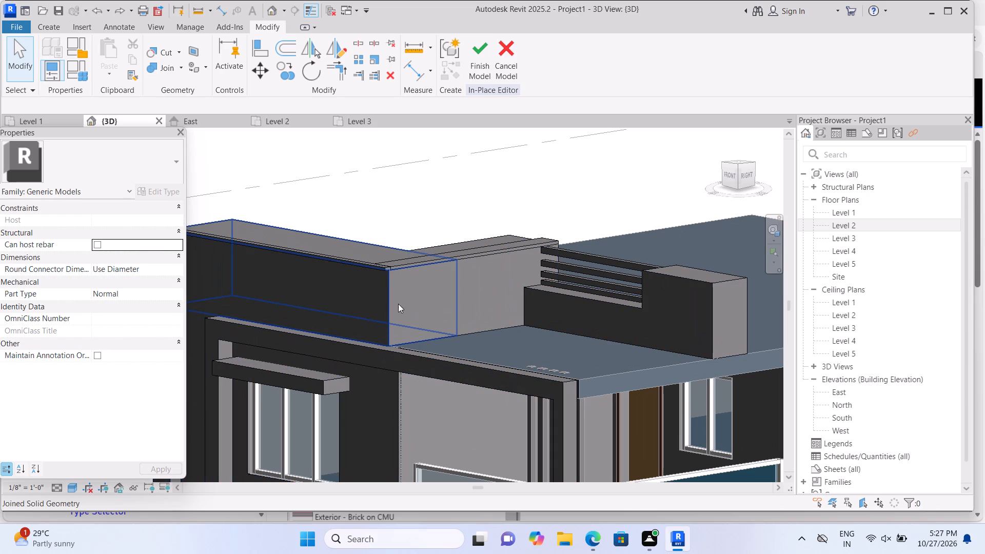
{"action": "scroll", "coordinate": [397, 293], "scroll_direction": "up", "scroll_amount": 2}
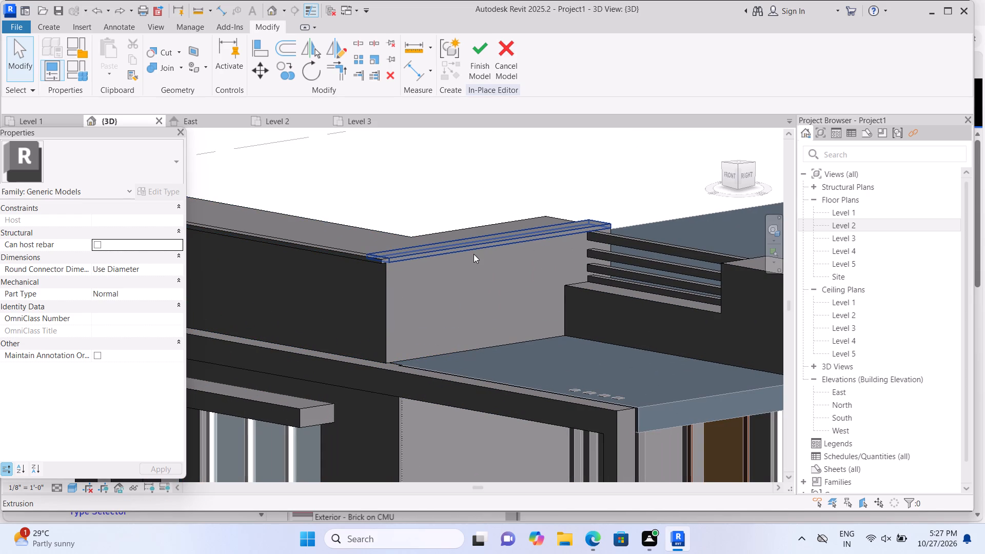
{"action": "left_click", "coordinate": [463, 254]}
{"action": "key", "text": "Delete"}
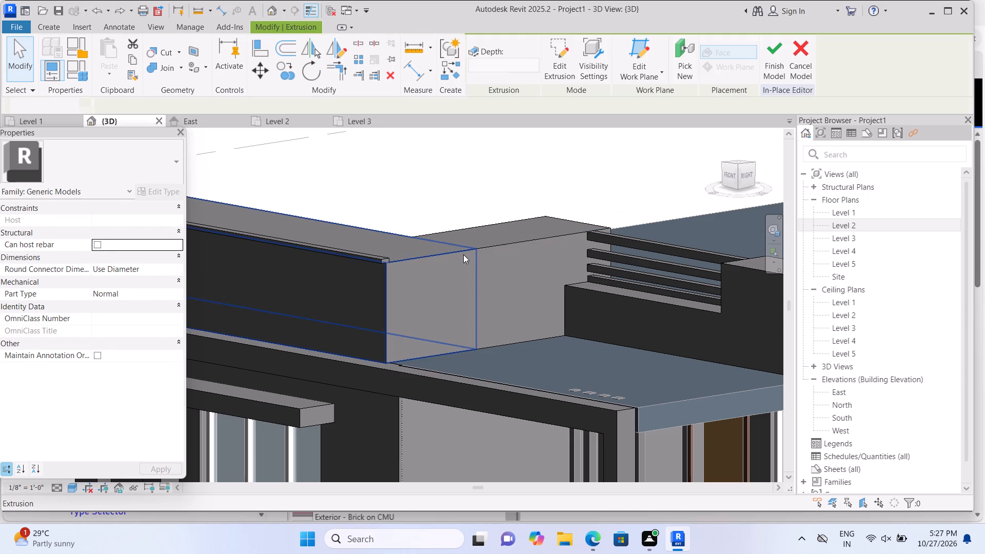
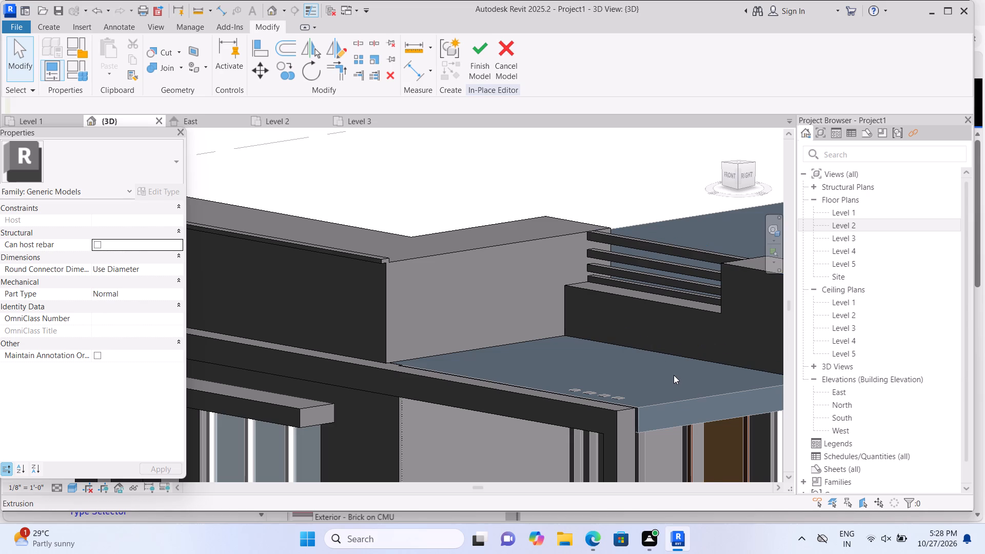
Start a new solid extrusion with a rectangular profile, using the rooftop parapet's top face as its work plane.
{"action": "middle_click_drag", "start_coordinate": [673, 375], "coordinate": [617, 377], "text": "shift"}
{"action": "middle_click_drag", "start_coordinate": [658, 238], "coordinate": [646, 295]}
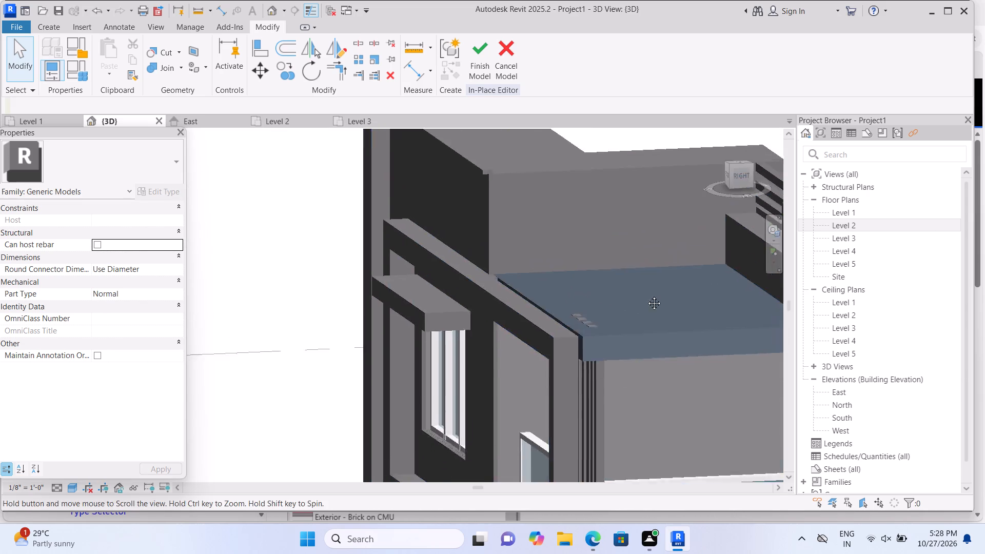
{"action": "middle_click_drag", "start_coordinate": [646, 295], "coordinate": [571, 439]}
{"action": "middle_click_drag", "start_coordinate": [577, 391], "coordinate": [552, 392], "text": "shift"}
{"action": "scroll", "coordinate": [618, 389], "scroll_direction": "up", "scroll_amount": 1}
{"action": "middle_click_drag", "start_coordinate": [617, 389], "coordinate": [554, 375]}
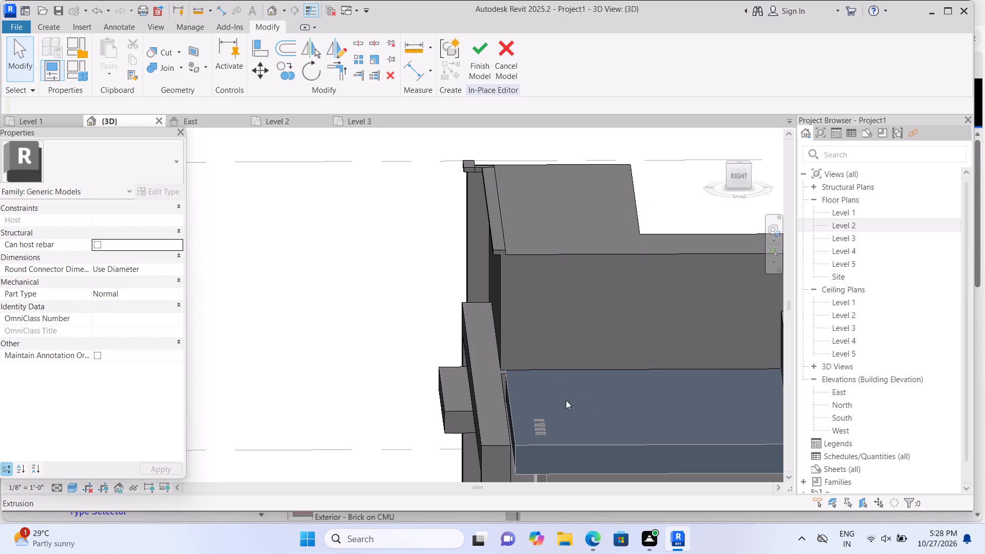
{"action": "middle_click", "coordinate": [589, 385]}
{"action": "scroll", "coordinate": [589, 385], "scroll_direction": "down", "scroll_amount": 2}
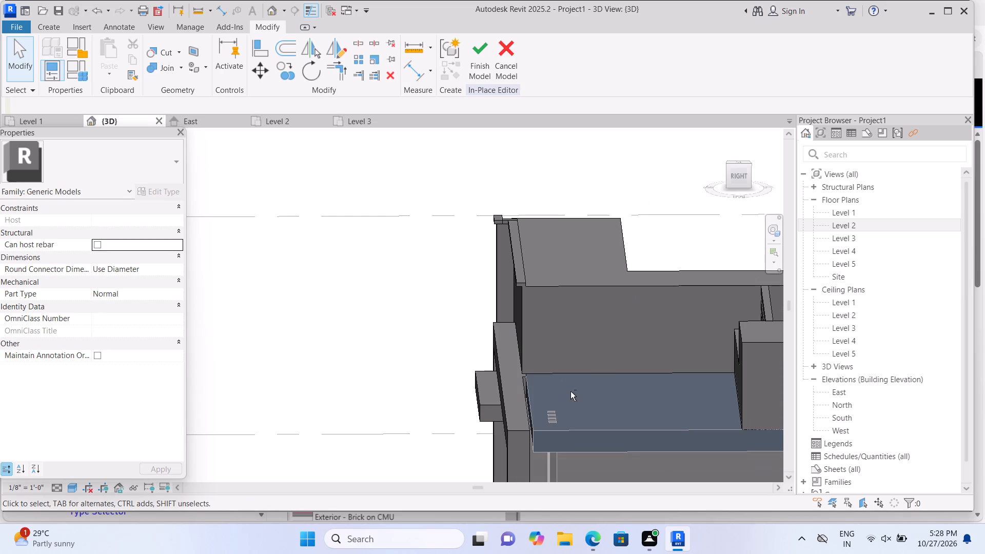
{"action": "middle_click_drag", "start_coordinate": [612, 398], "coordinate": [581, 395], "text": "shift"}
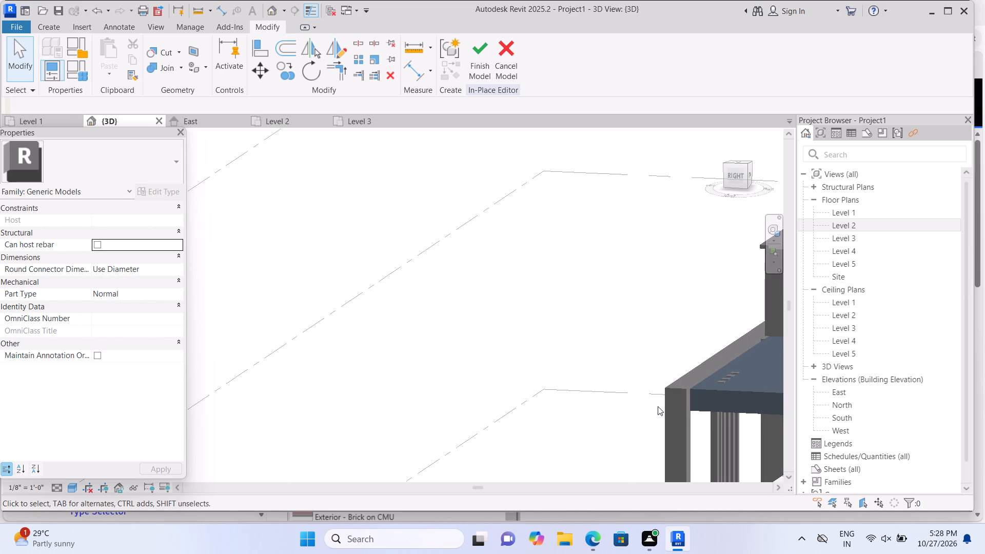
{"action": "middle_click_drag", "start_coordinate": [650, 407], "coordinate": [322, 314]}
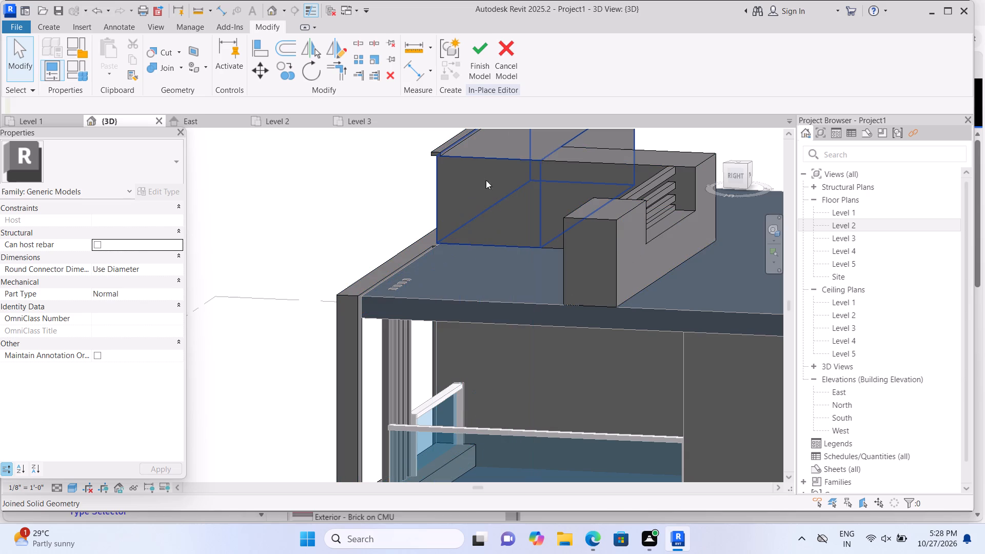
{"action": "middle_click_drag", "start_coordinate": [537, 179], "coordinate": [479, 321]}
{"action": "middle_click", "coordinate": [479, 322]}
{"action": "scroll", "coordinate": [509, 249], "scroll_direction": "up", "scroll_amount": 3}
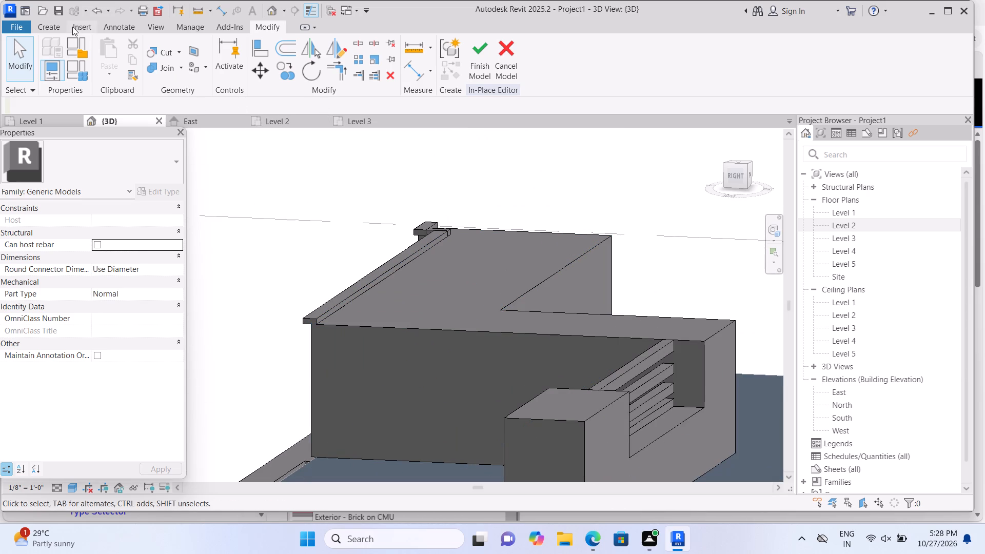
{"action": "left_click", "coordinate": [47, 22]}
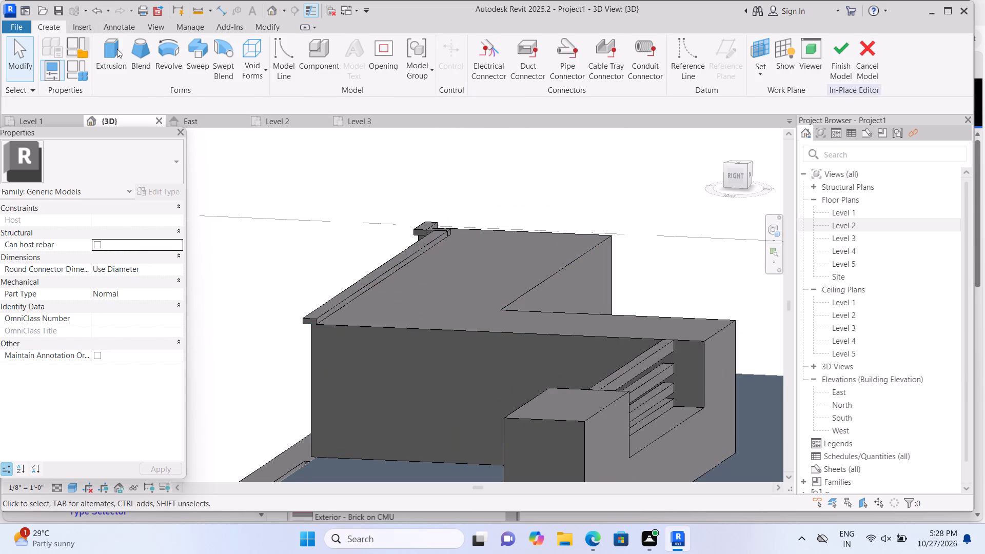
{"action": "left_click", "coordinate": [117, 49]}
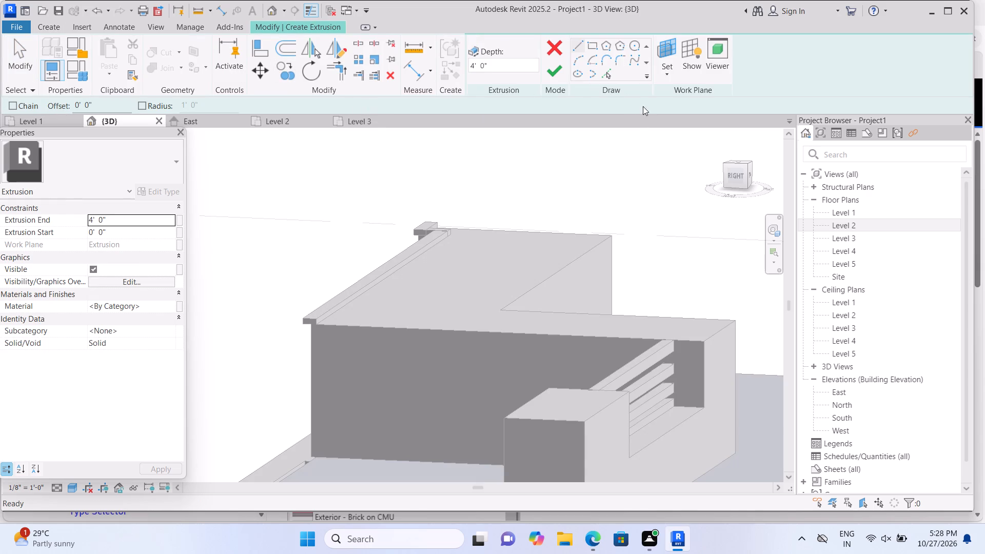
{"action": "left_click", "coordinate": [667, 74]}
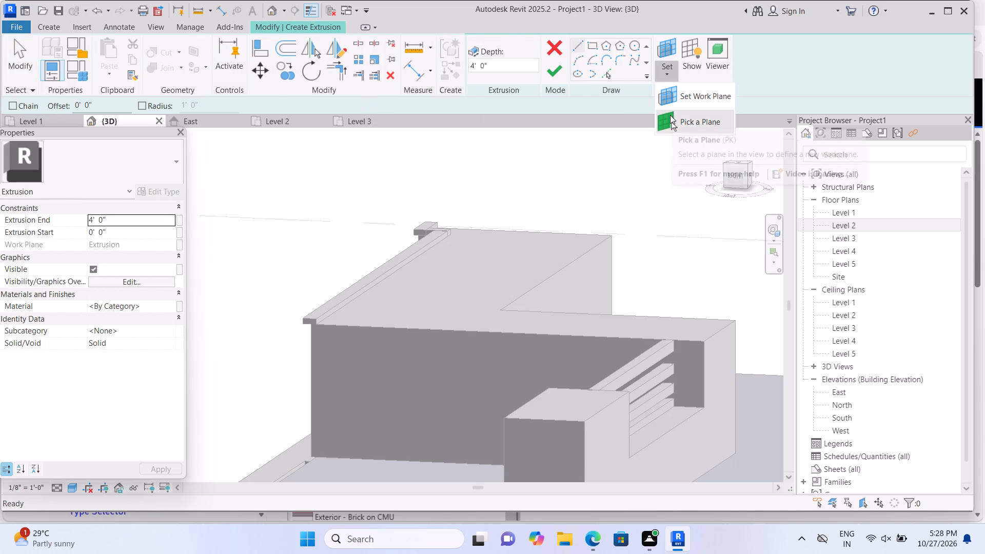
{"action": "left_click", "coordinate": [670, 115]}
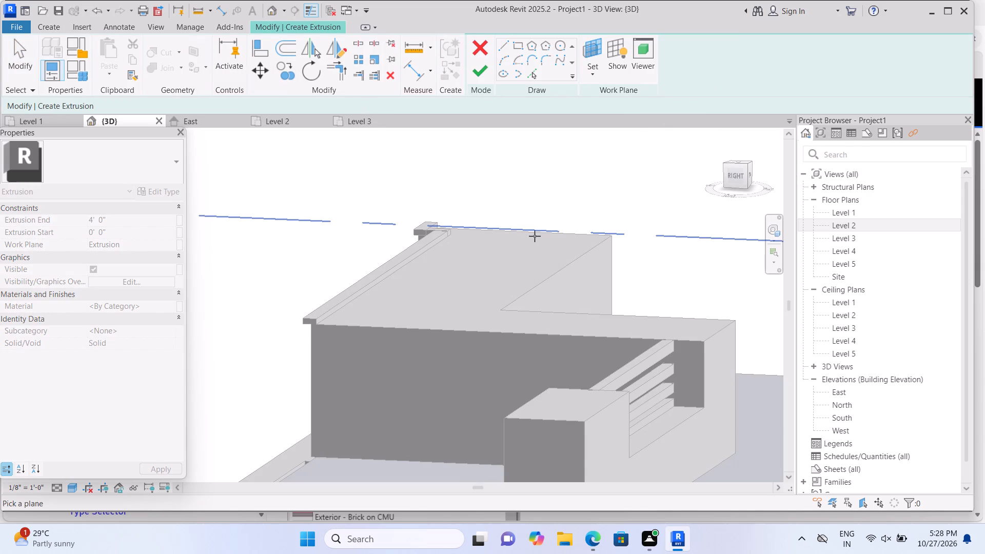
{"action": "double_click", "coordinate": [493, 247]}
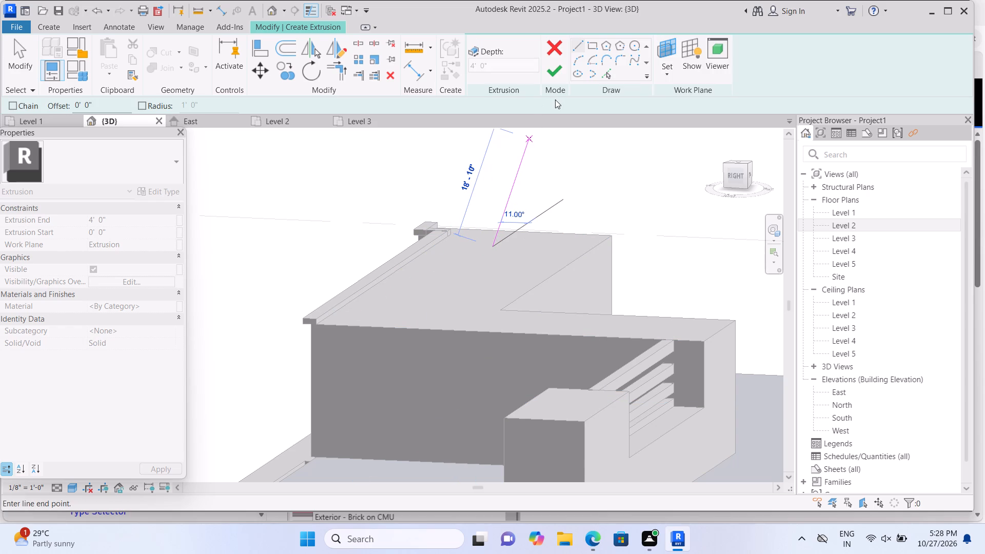
{"action": "key", "text": "Escape"}
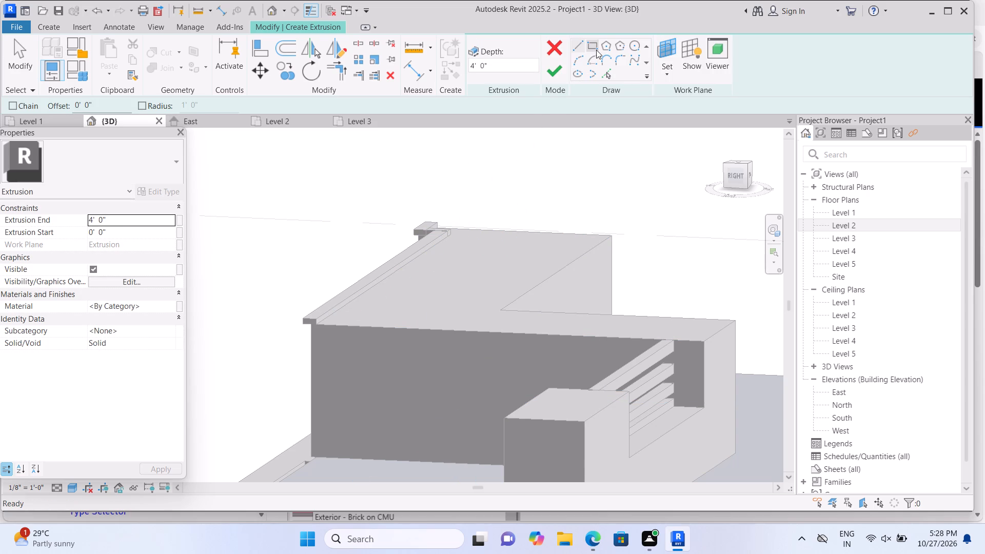
{"action": "left_click", "coordinate": [596, 50]}
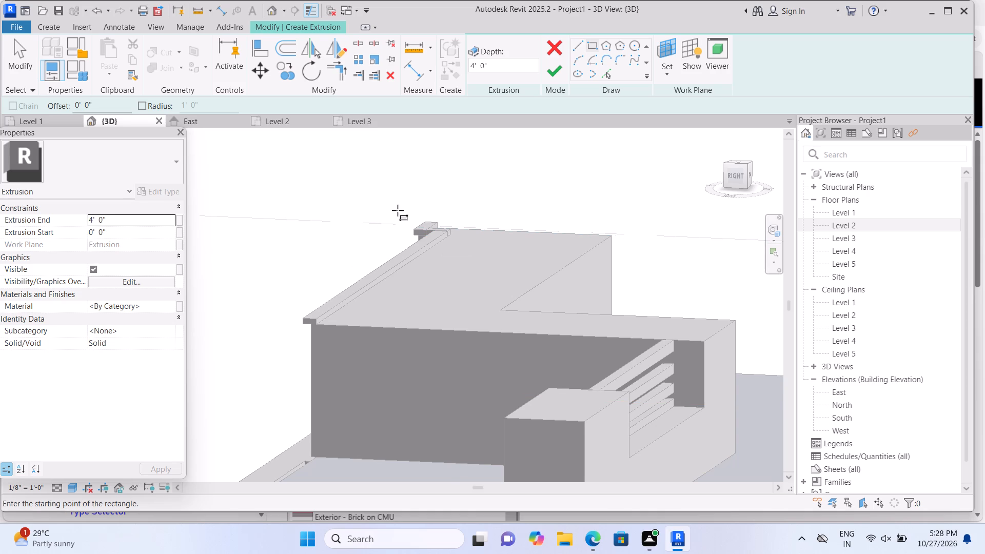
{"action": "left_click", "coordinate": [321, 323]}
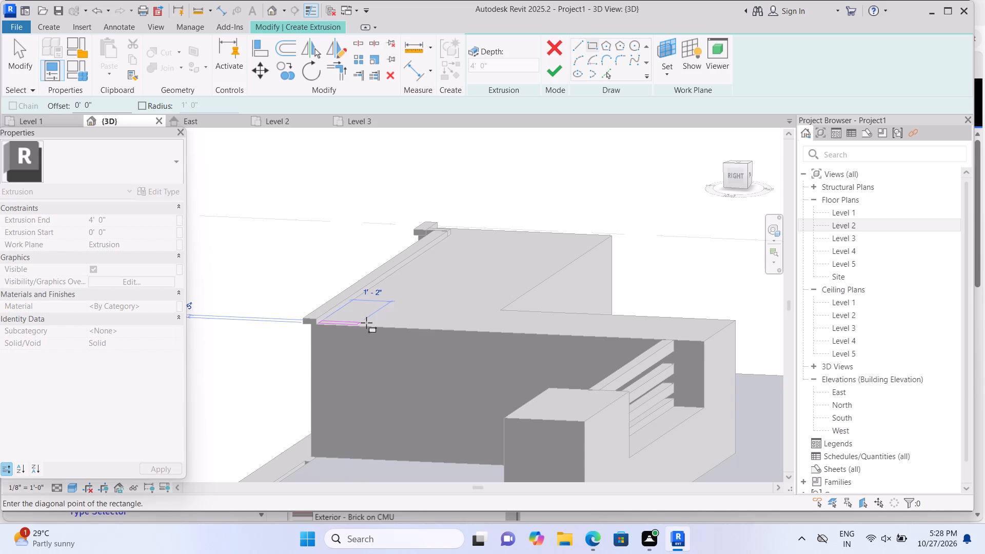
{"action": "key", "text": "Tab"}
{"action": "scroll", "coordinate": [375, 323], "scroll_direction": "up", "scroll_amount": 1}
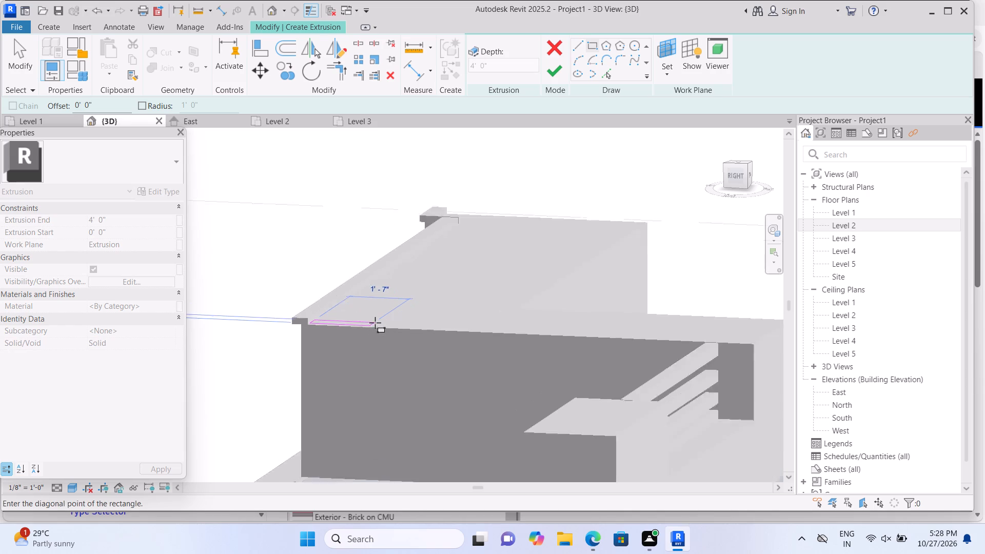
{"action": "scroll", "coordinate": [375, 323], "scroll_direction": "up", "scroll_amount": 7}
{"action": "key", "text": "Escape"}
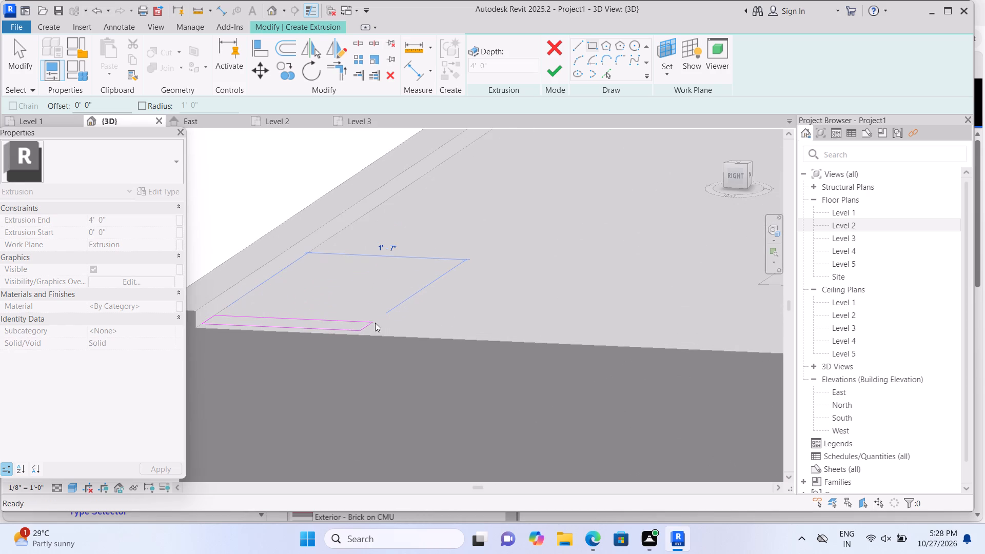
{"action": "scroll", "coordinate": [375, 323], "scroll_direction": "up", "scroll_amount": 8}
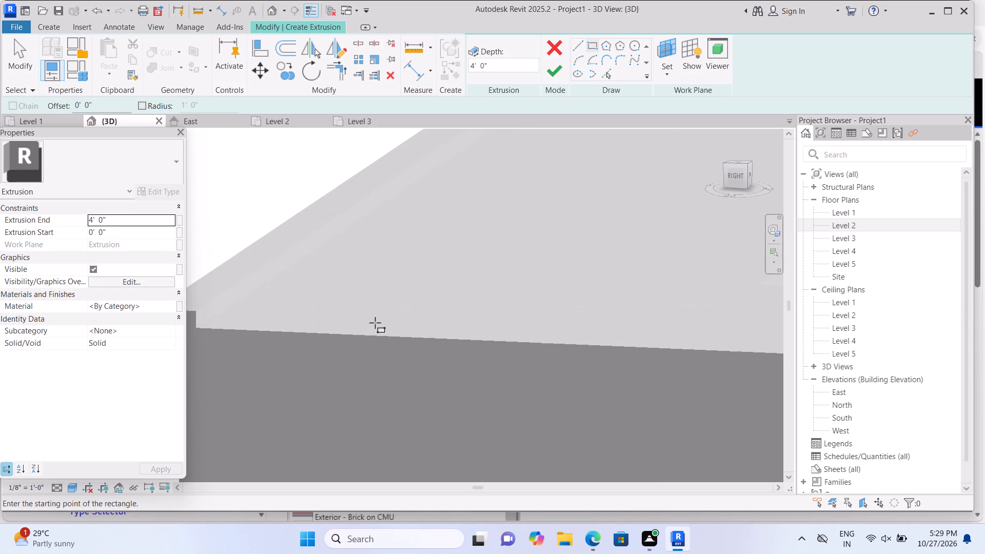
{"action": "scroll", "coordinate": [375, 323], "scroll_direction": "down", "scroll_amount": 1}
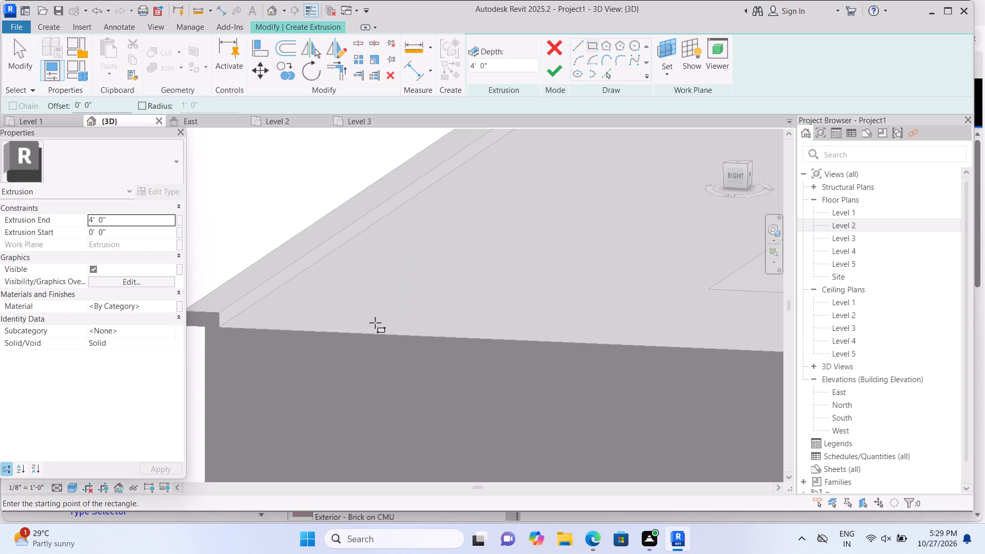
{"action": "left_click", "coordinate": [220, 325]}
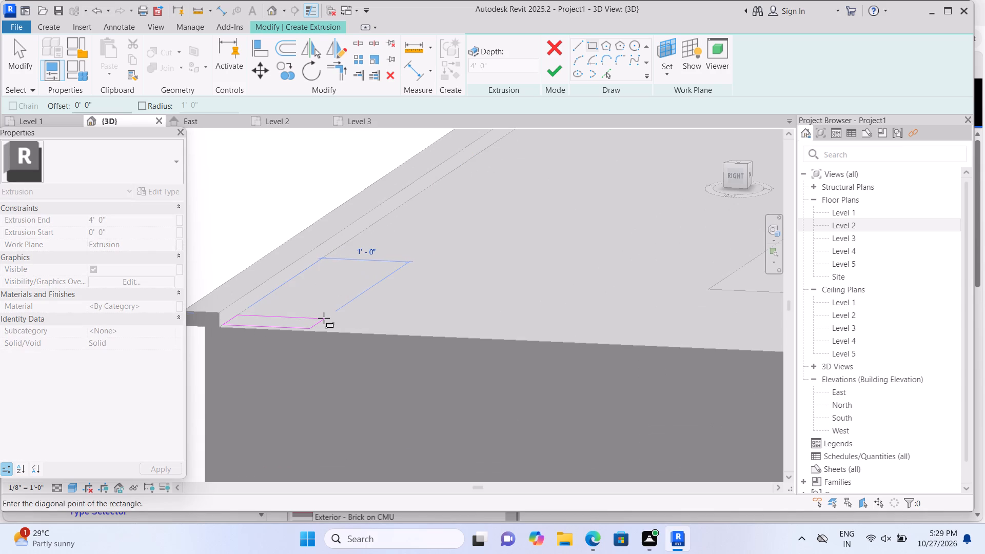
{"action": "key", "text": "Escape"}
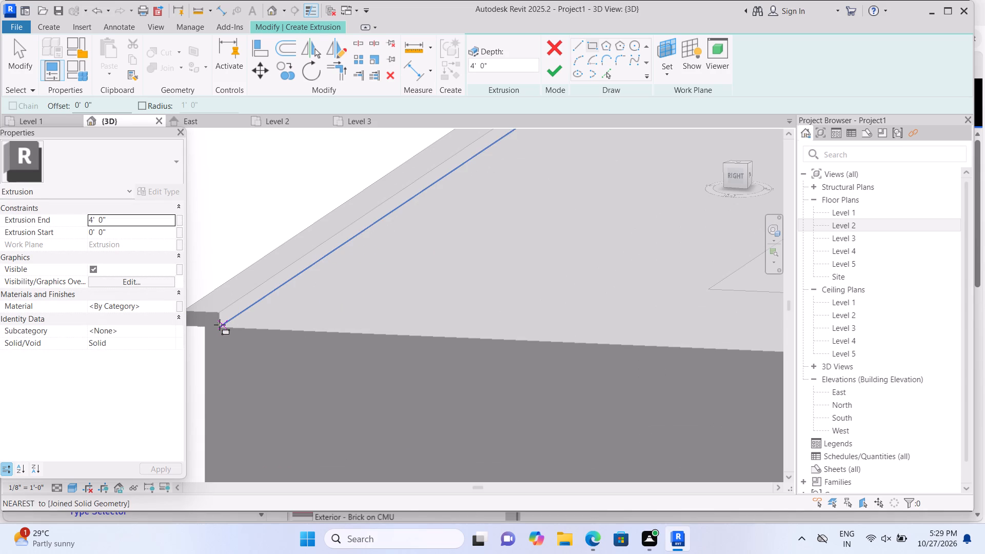
Sketch a narrow rectangle about 10'-6" long along the parapet's side top edge, starting at the front strip's corner, and extrude it 2".
{"action": "left_click", "coordinate": [219, 326]}
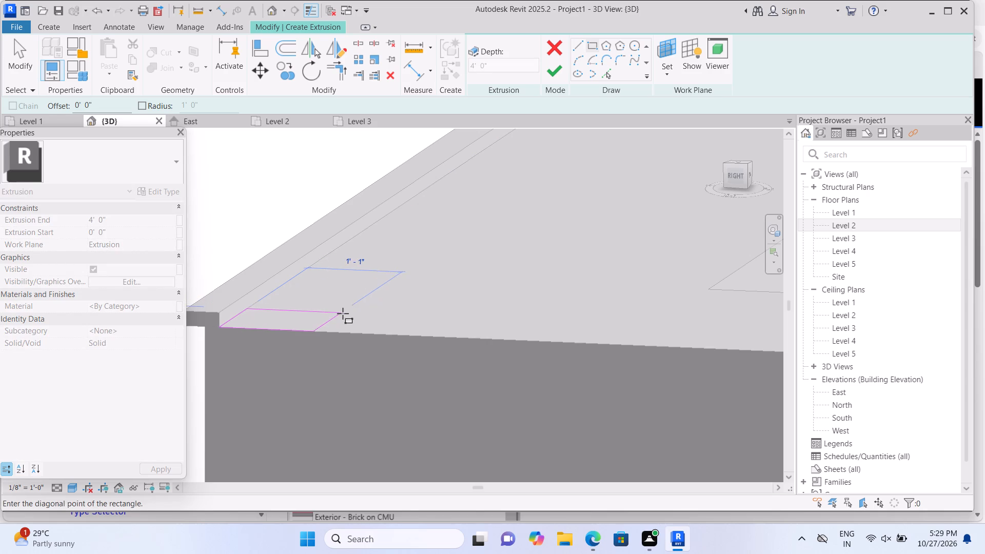
{"action": "scroll", "coordinate": [396, 312], "scroll_direction": "down", "scroll_amount": 3}
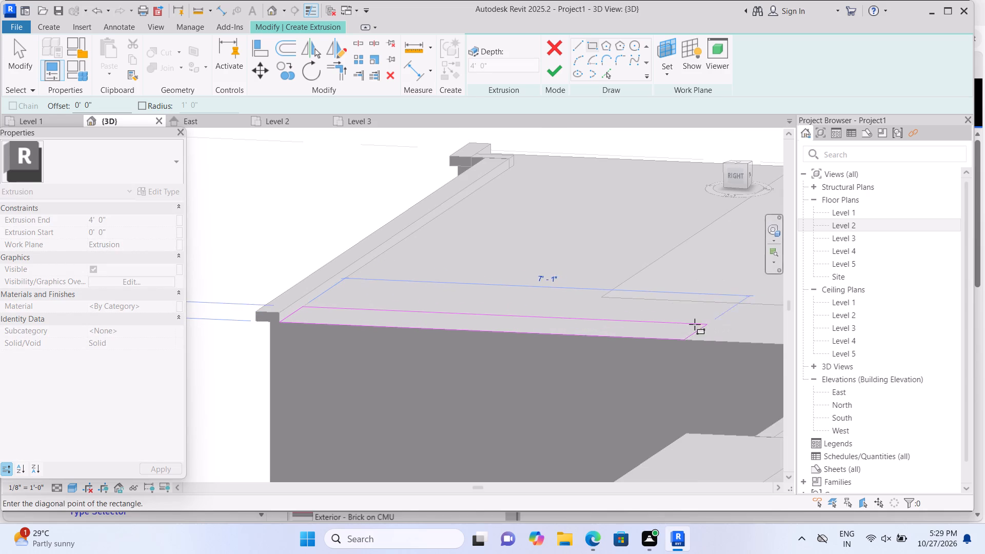
{"action": "scroll", "coordinate": [697, 318], "scroll_direction": "down", "scroll_amount": 7}
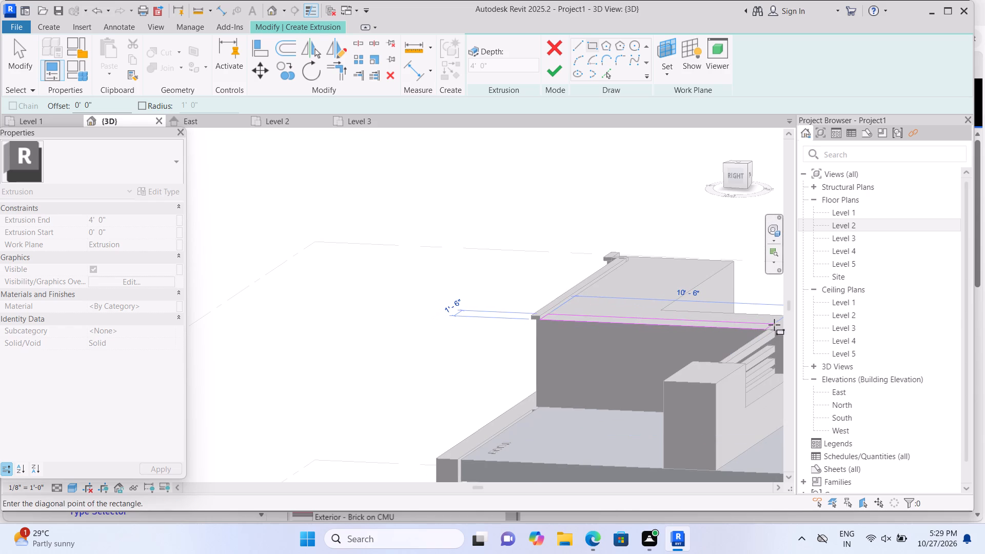
{"action": "left_click", "coordinate": [774, 325]}
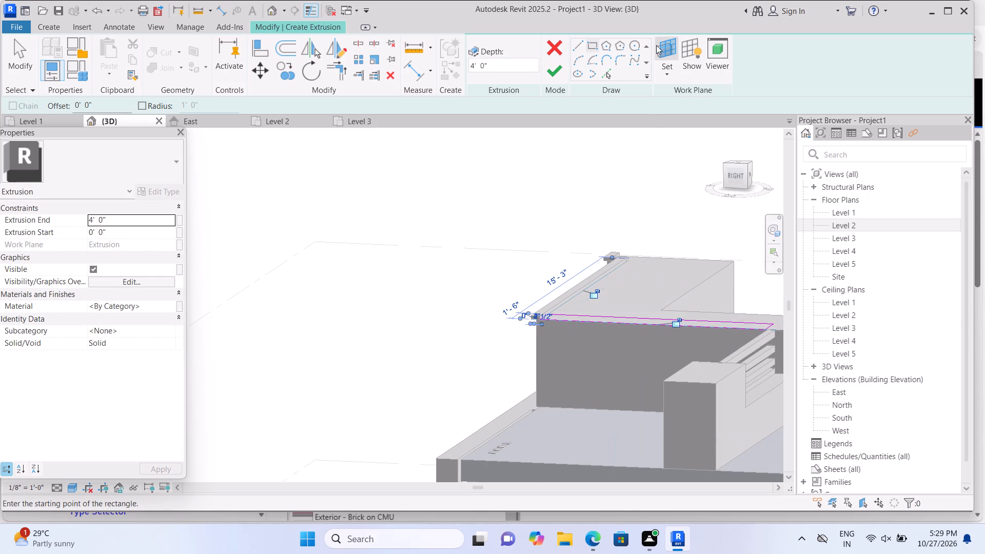
{"action": "left_click", "coordinate": [558, 67]}
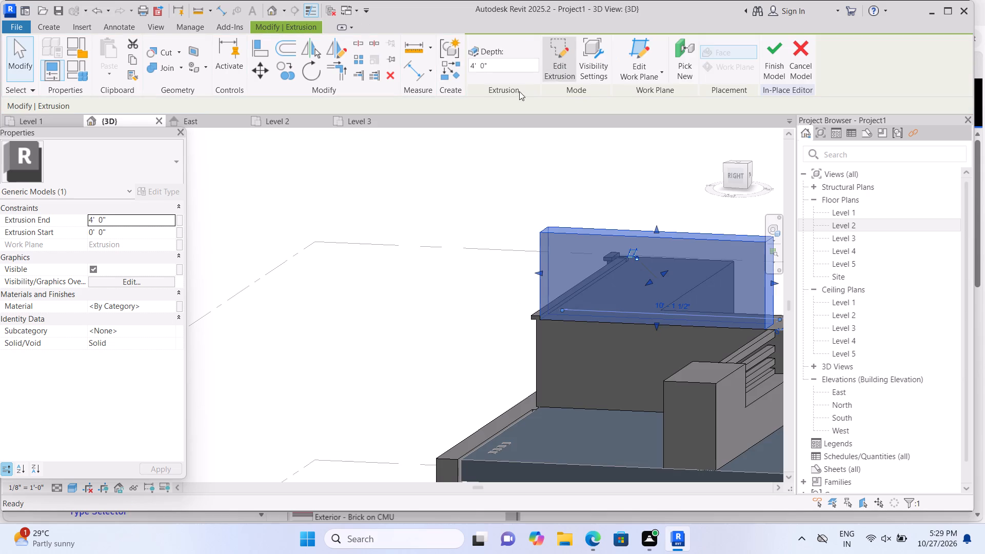
{"action": "left_click", "coordinate": [142, 221]}
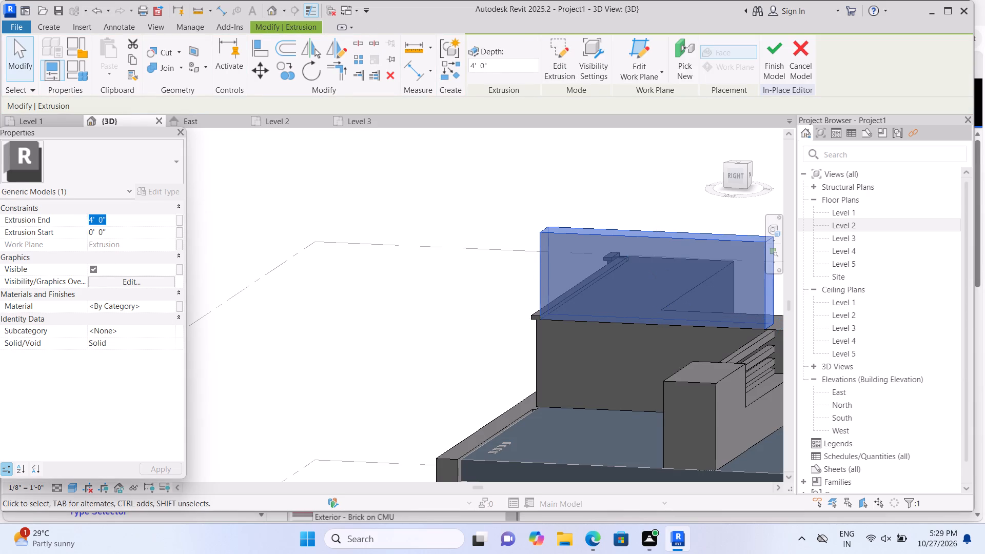
{"action": "key", "text": "BackSpace"}
{"action": "type", "text": "2\""}
{"action": "key", "text": "Return"}
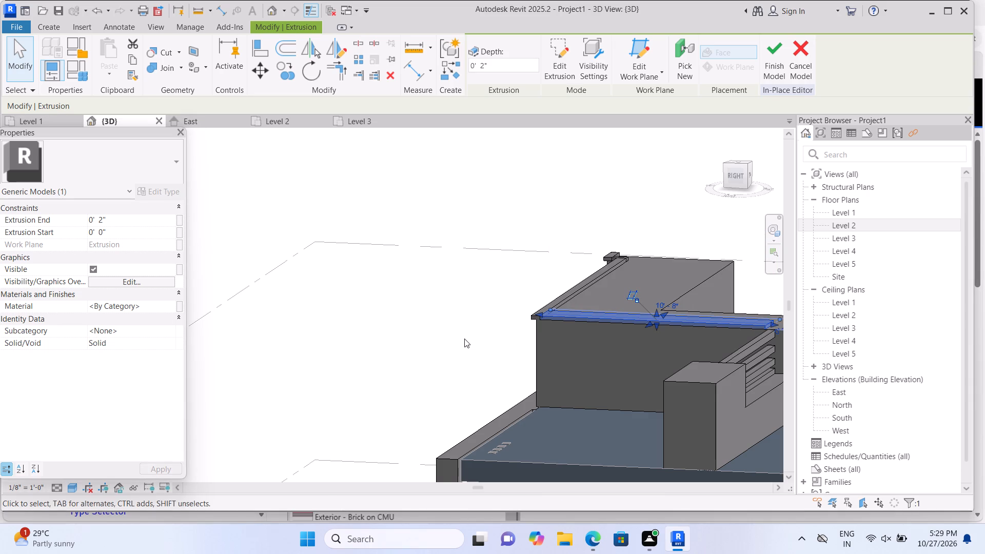
Stretch the new side cap strip's outer long face slightly outward so it overhangs the parapet's side face.
{"action": "scroll", "coordinate": [464, 339], "scroll_direction": "down", "scroll_amount": 1}
{"action": "middle_click_drag", "start_coordinate": [455, 336], "coordinate": [430, 336]}
{"action": "scroll", "coordinate": [584, 323], "scroll_direction": "up", "scroll_amount": 1}
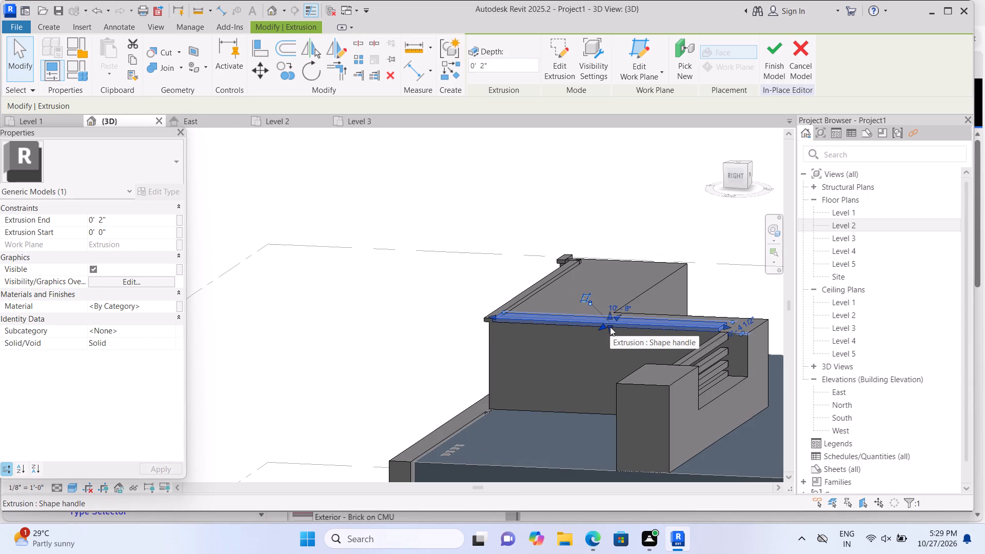
{"action": "left_click_drag", "start_coordinate": [610, 327], "coordinate": [605, 333]}
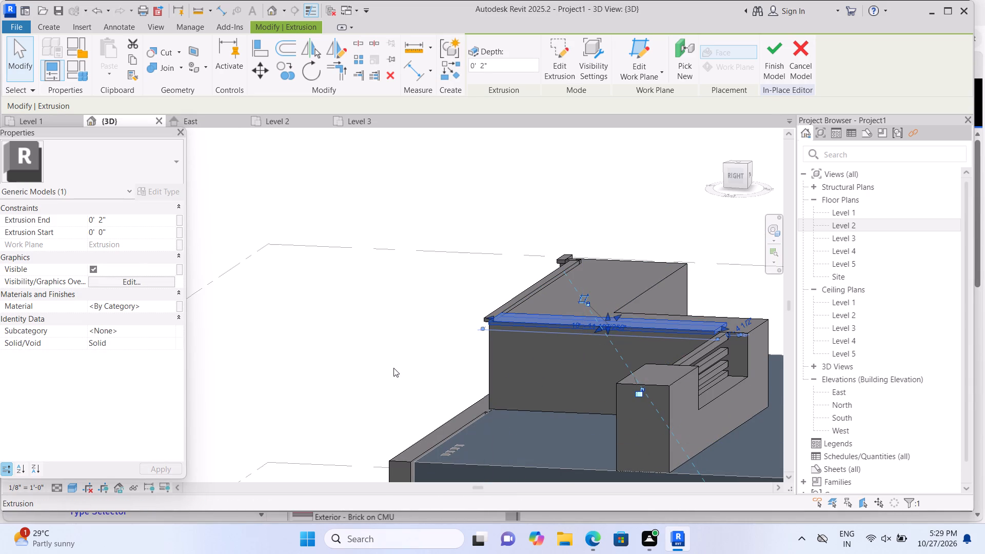
{"action": "left_click", "coordinate": [392, 366]}
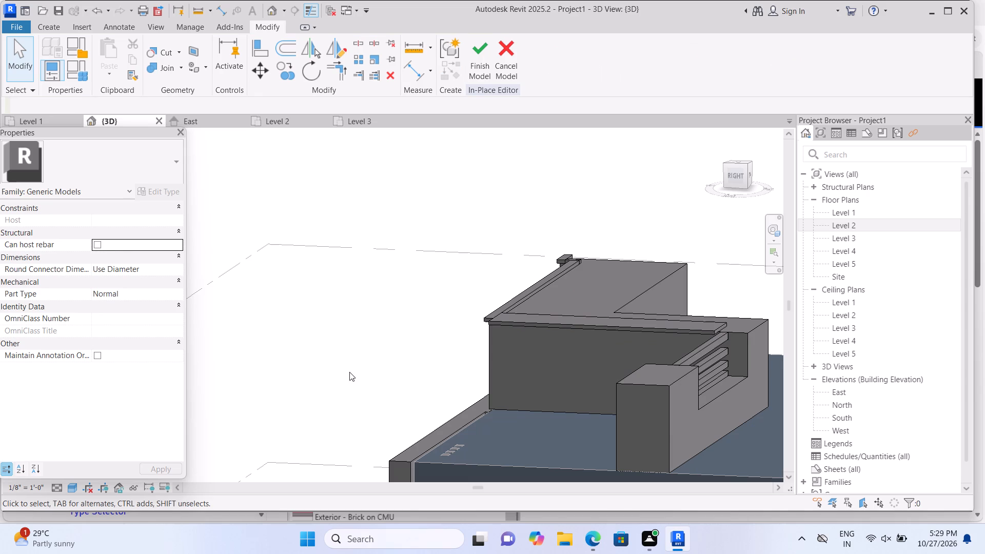
Stretch the corner end of the front cap strip out to line up with the side cap strip's overhanging outer edge.
{"action": "middle_click_drag", "start_coordinate": [349, 372], "coordinate": [378, 384], "text": "shift"}
{"action": "scroll", "coordinate": [304, 344], "scroll_direction": "up", "scroll_amount": 1}
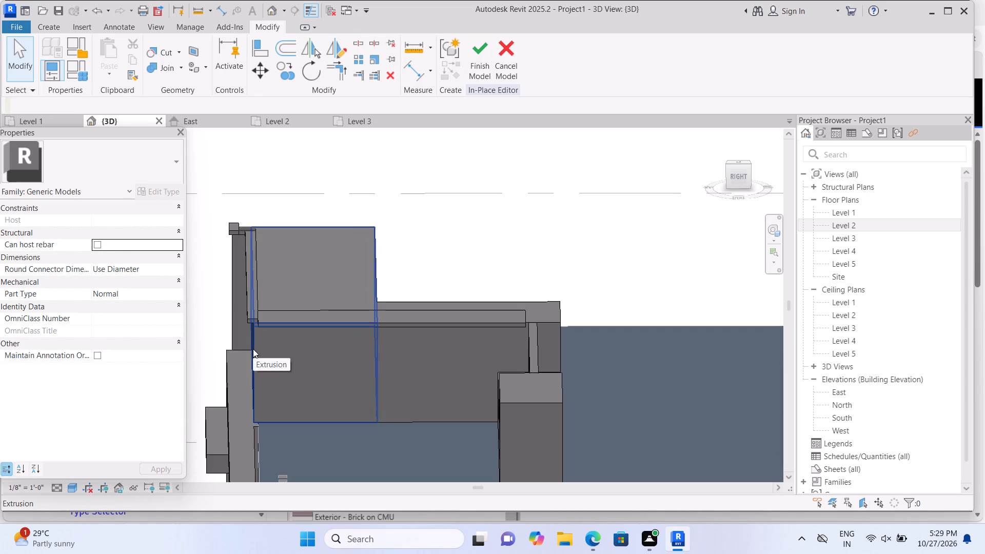
{"action": "left_click", "coordinate": [252, 305]}
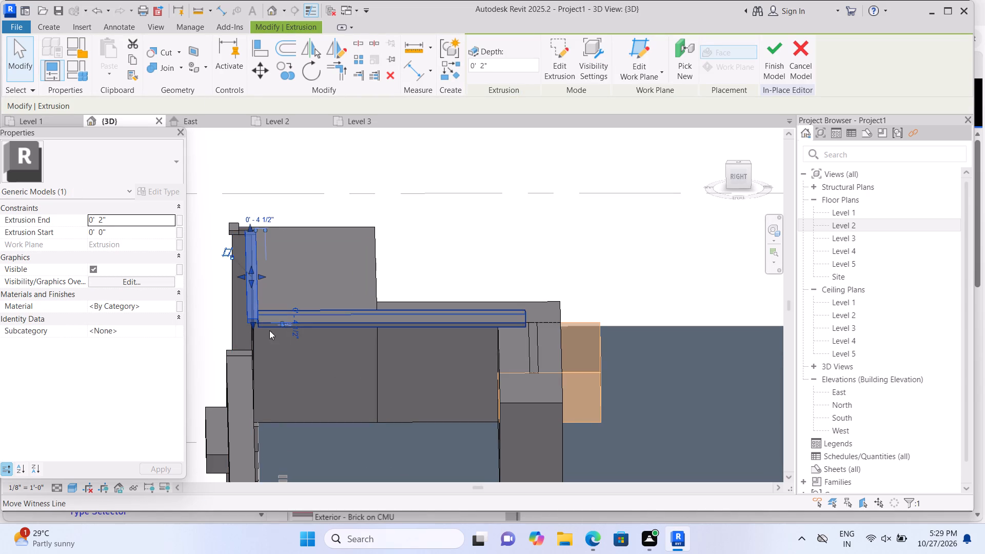
{"action": "double_click", "coordinate": [252, 323]}
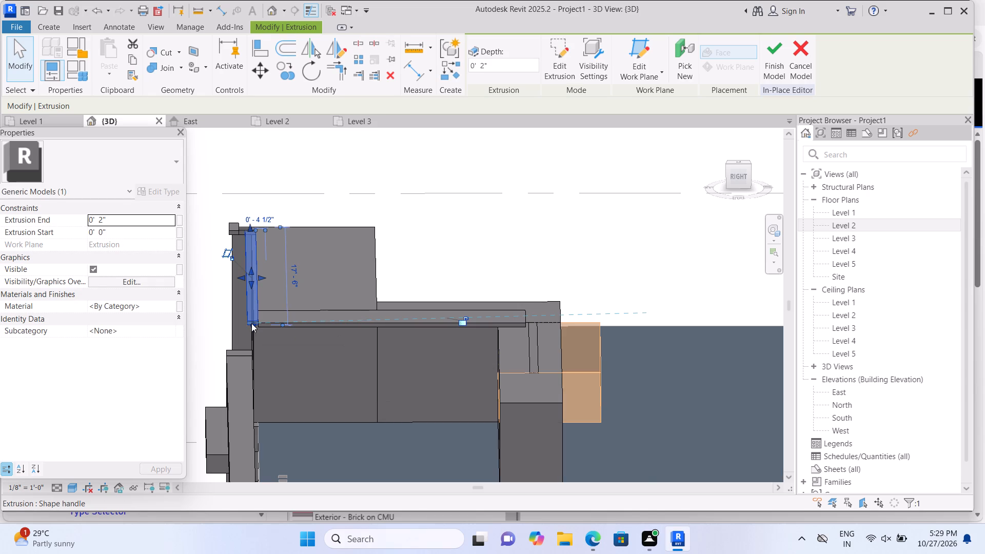
{"action": "left_click", "coordinate": [251, 323]}
{"action": "left_click_drag", "start_coordinate": [253, 323], "coordinate": [252, 328]}
{"action": "double_click", "coordinate": [252, 328]}
{"action": "left_click_drag", "start_coordinate": [252, 328], "coordinate": [252, 320]}
{"action": "left_click", "coordinate": [252, 320]}
{"action": "left_click", "coordinate": [252, 321]}
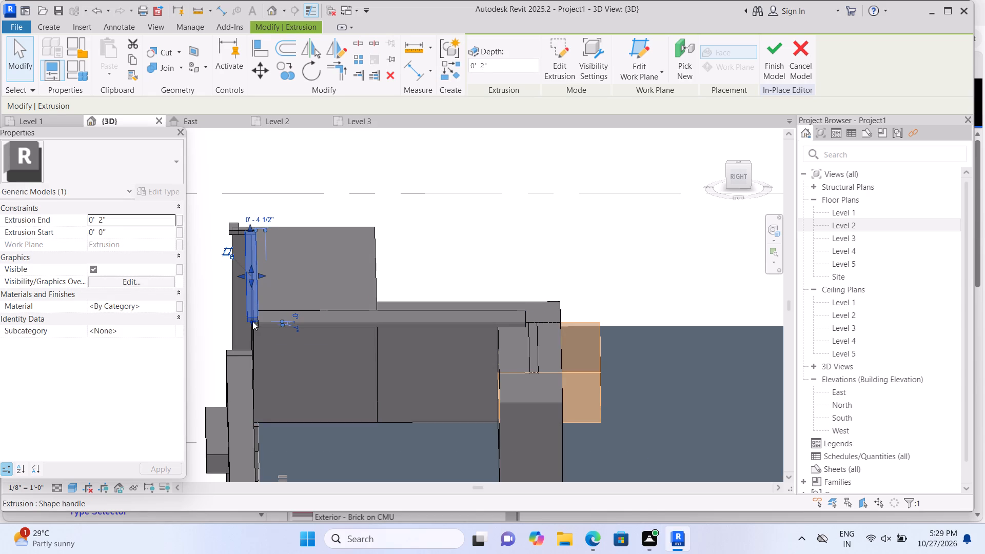
{"action": "left_click", "coordinate": [252, 321]}
{"action": "left_click", "coordinate": [252, 321]}
{"action": "left_click", "coordinate": [252, 325]}
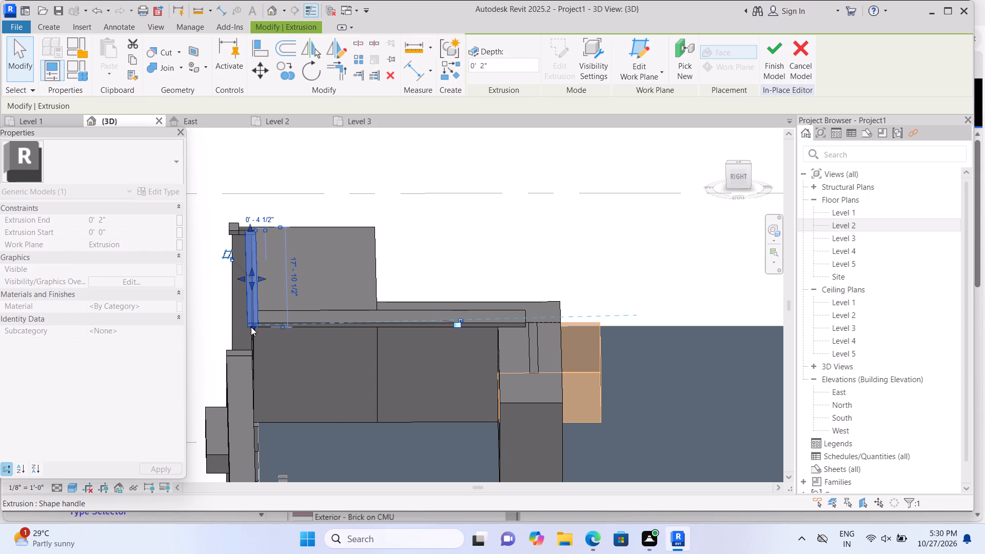
Join the rooftop parapet's solid geometry with its front and side cap strips.
{"action": "left_click", "coordinate": [403, 276]}
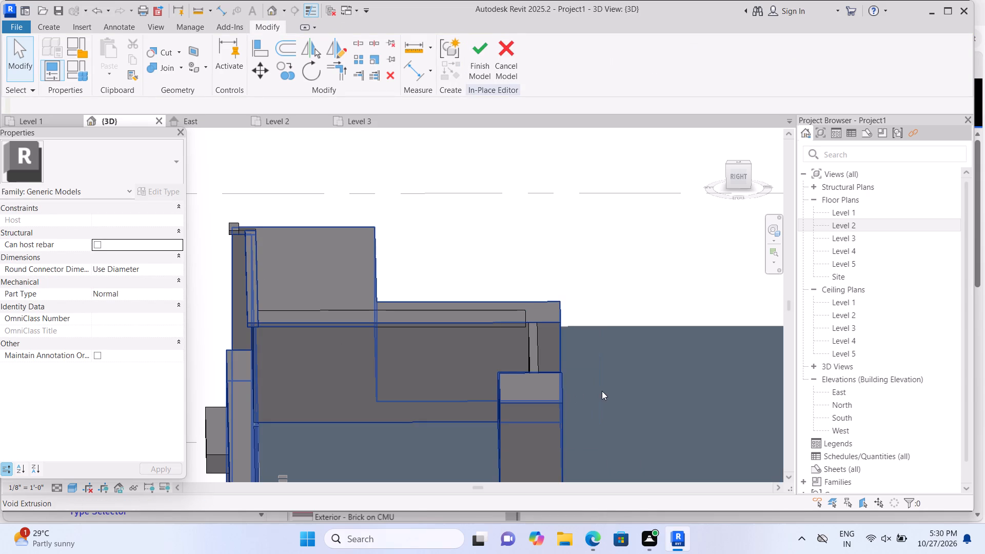
{"action": "left_click", "coordinate": [575, 391]}
{"action": "scroll", "coordinate": [609, 352], "scroll_direction": "down", "scroll_amount": 1, "text": "ctrl"}
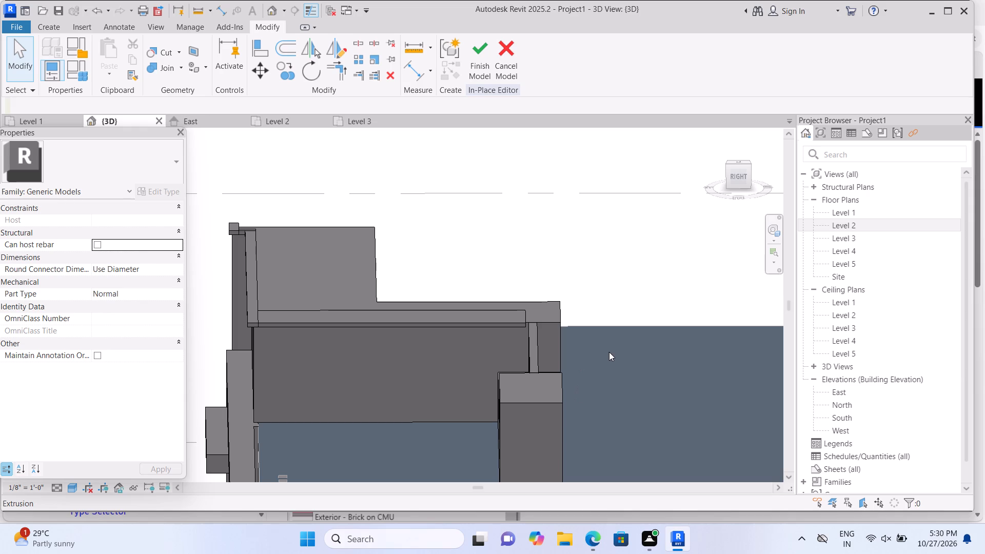
{"action": "scroll", "coordinate": [609, 352], "scroll_direction": "down", "scroll_amount": 7}
{"action": "scroll", "coordinate": [609, 352], "scroll_direction": "up", "scroll_amount": 3}
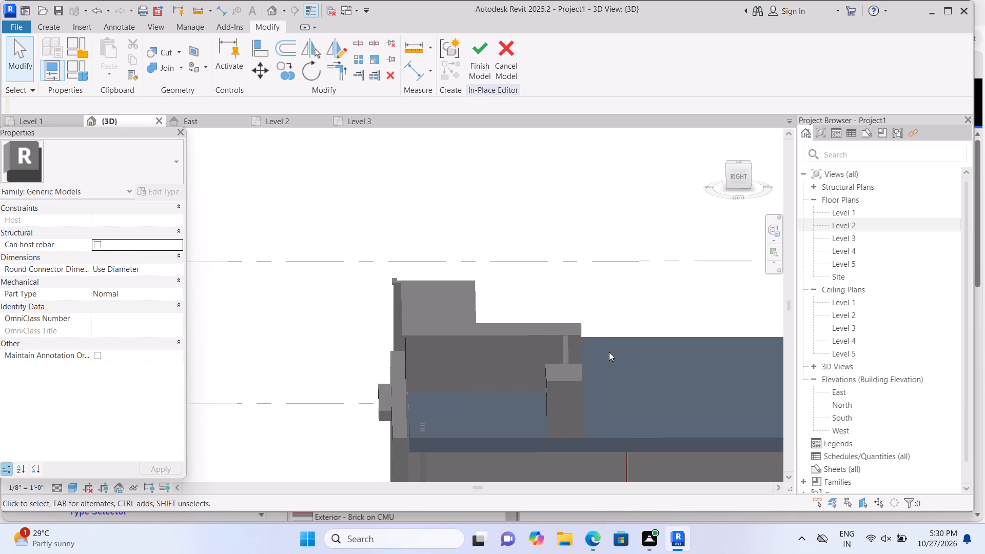
{"action": "scroll", "coordinate": [609, 352], "scroll_direction": "up", "scroll_amount": 2}
{"action": "left_click", "coordinate": [609, 352]}
{"action": "left_click", "coordinate": [609, 352]}
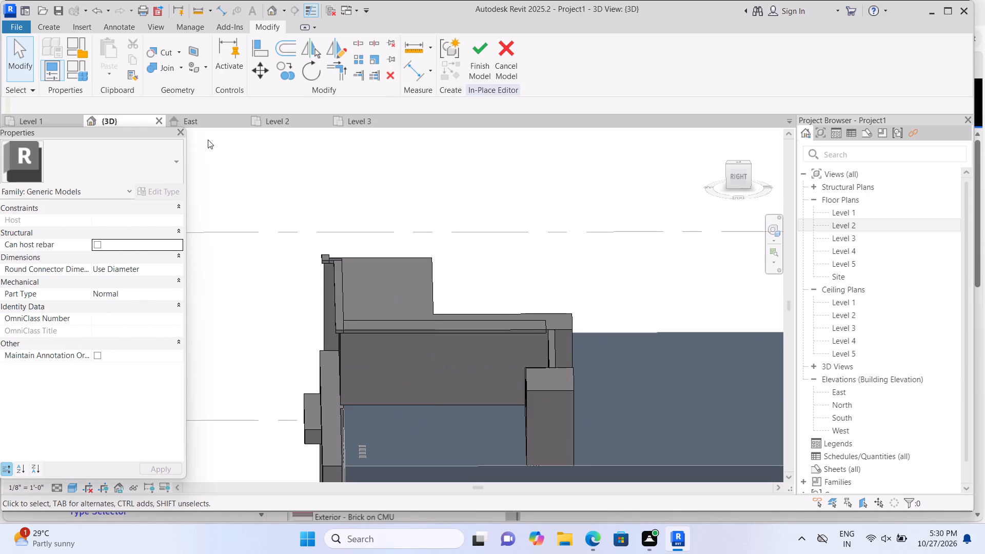
{"action": "left_click", "coordinate": [182, 66]}
{"action": "left_click", "coordinate": [188, 85]}
{"action": "double_click", "coordinate": [375, 333]}
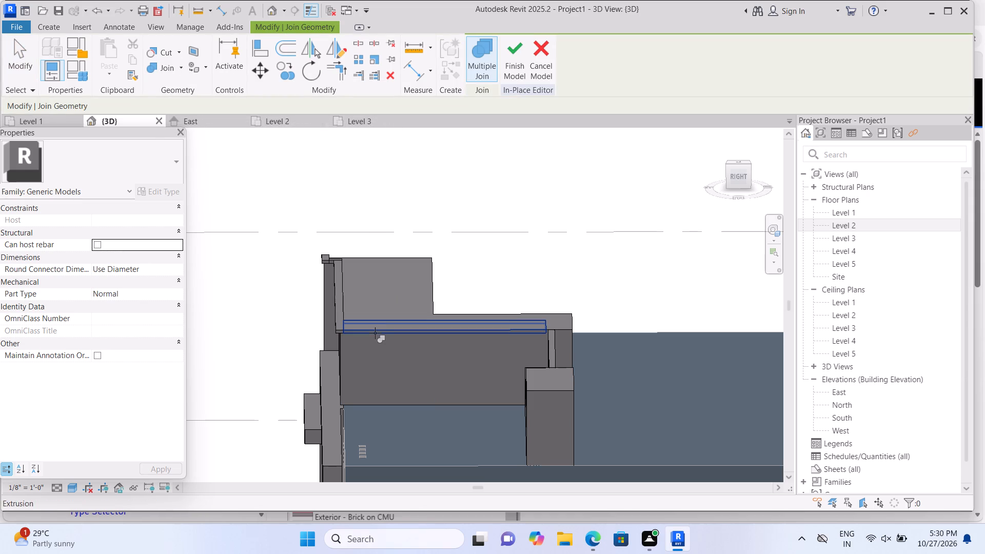
{"action": "left_click", "coordinate": [337, 314]}
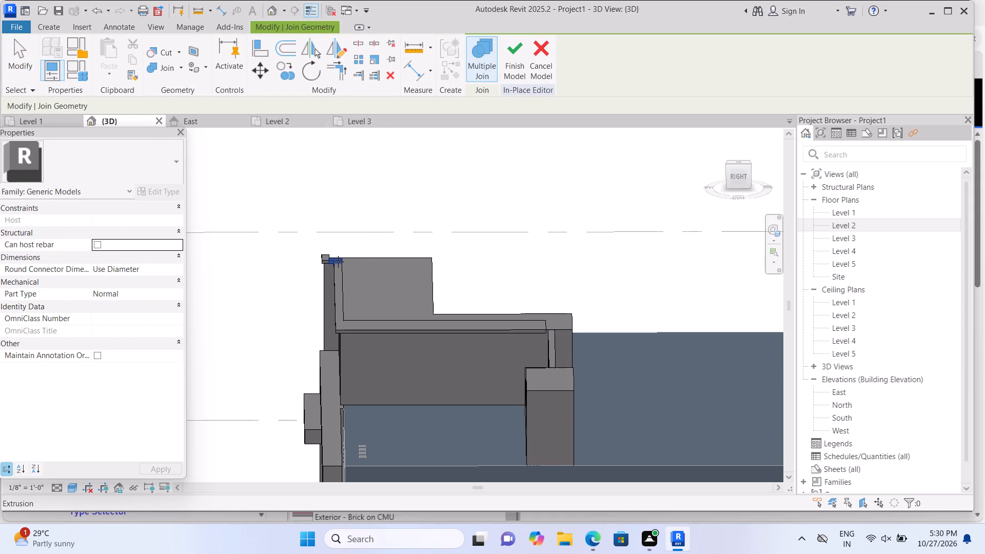
{"action": "left_click", "coordinate": [338, 262]}
{"action": "left_click_drag", "start_coordinate": [340, 266], "coordinate": [319, 257]}
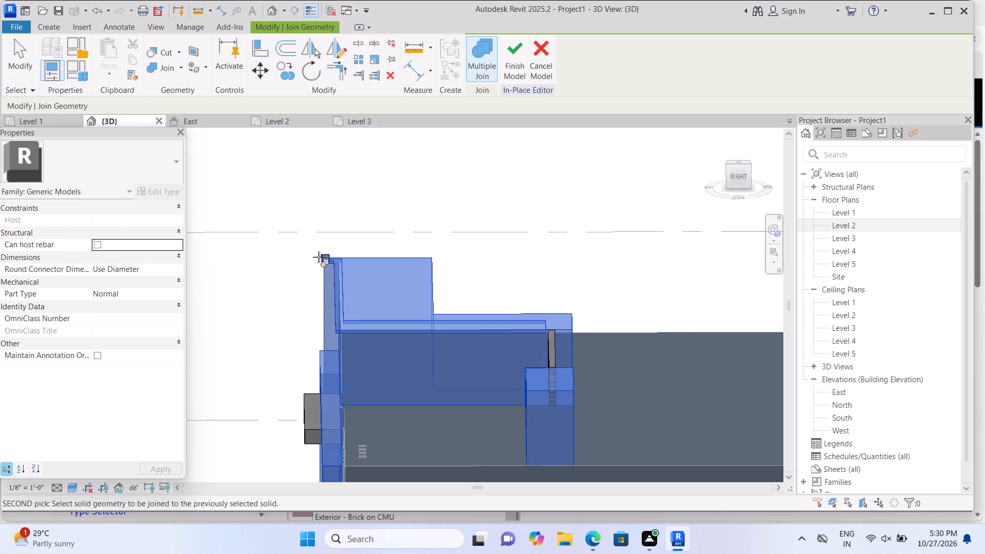
{"action": "left_click_drag", "start_coordinate": [319, 257], "coordinate": [324, 258]}
{"action": "left_click", "coordinate": [324, 258]}
{"action": "left_click", "coordinate": [422, 153]}
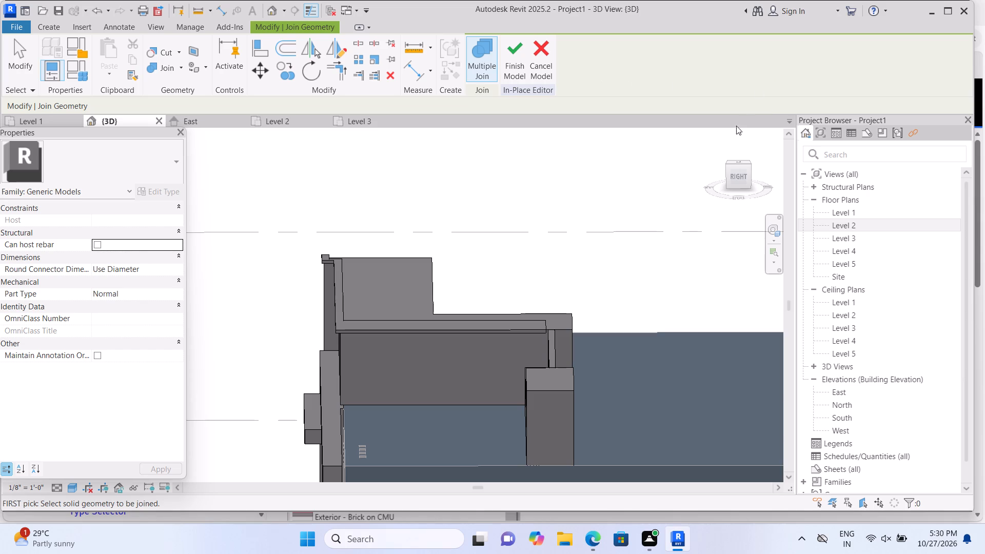
Examine the whole house in isometric view and its facade in front view.
{"action": "left_click", "coordinate": [717, 133]}
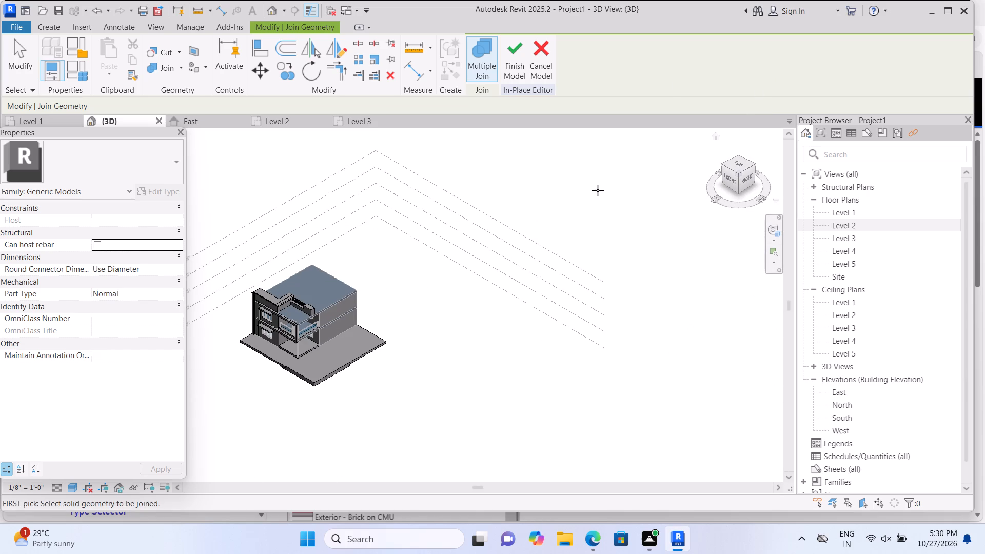
{"action": "scroll", "coordinate": [223, 347], "scroll_direction": "up", "scroll_amount": 3}
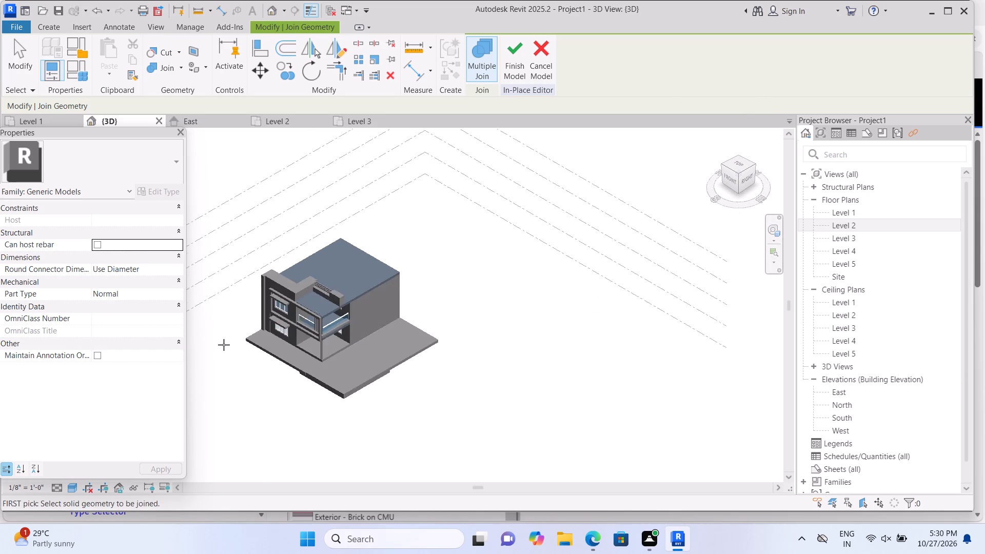
{"action": "scroll", "coordinate": [224, 345], "scroll_direction": "up", "scroll_amount": 6}
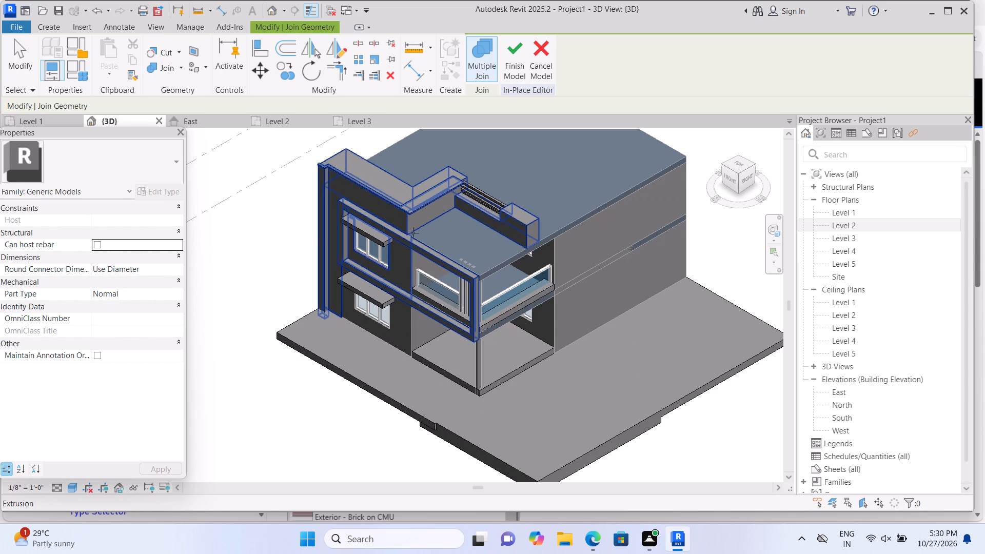
{"action": "scroll", "coordinate": [247, 319], "scroll_direction": "up", "scroll_amount": 1}
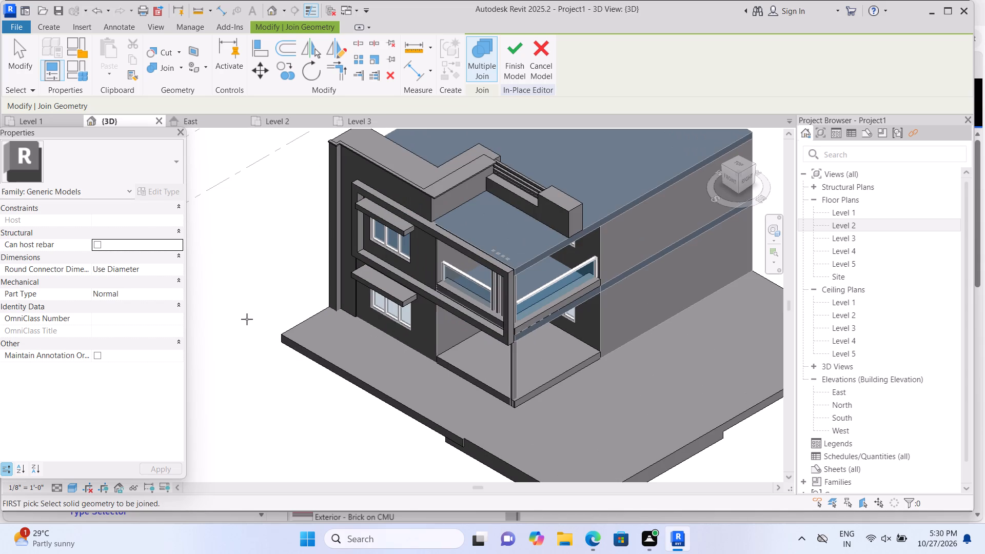
{"action": "scroll", "coordinate": [247, 319], "scroll_direction": "down", "scroll_amount": 1}
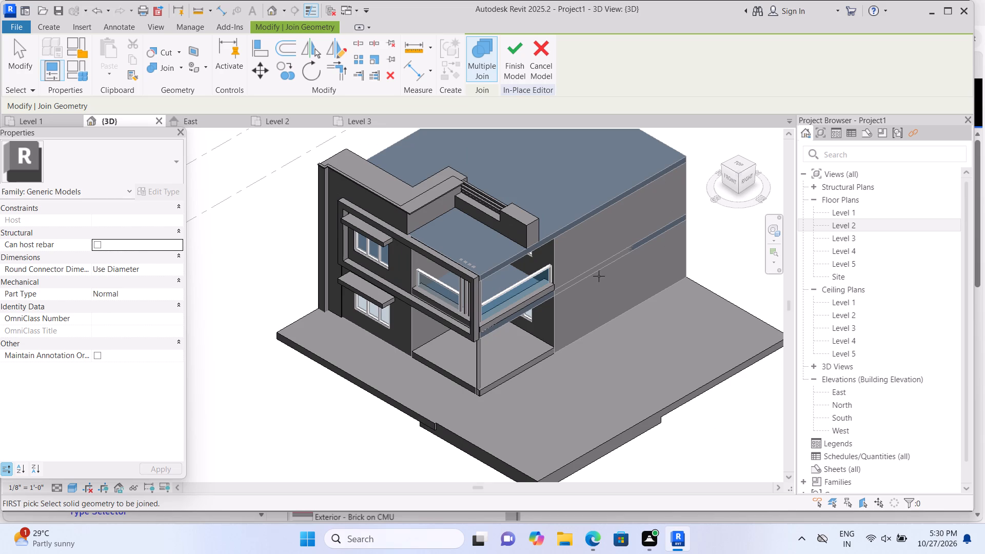
{"action": "left_click", "coordinate": [734, 178]}
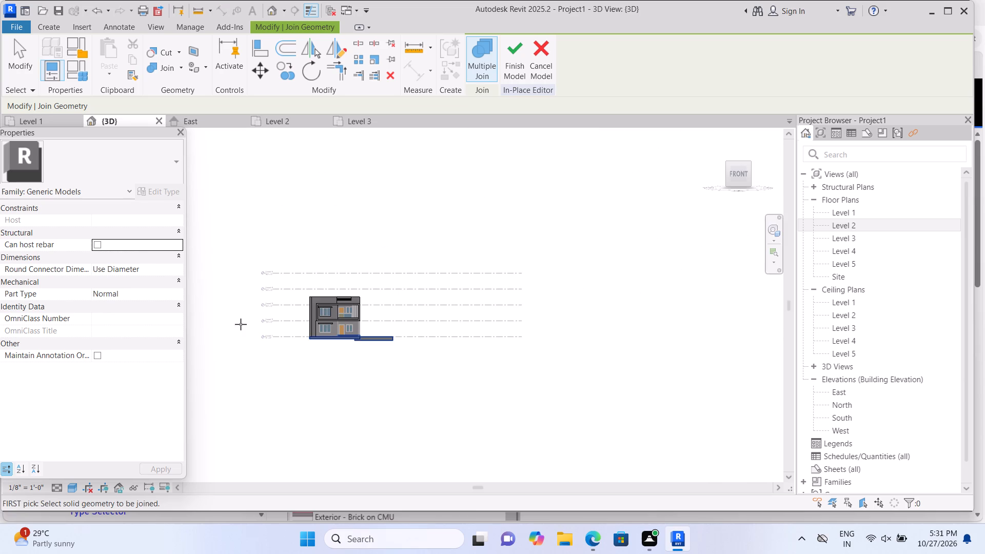
{"action": "scroll", "coordinate": [293, 317], "scroll_direction": "up", "scroll_amount": 9}
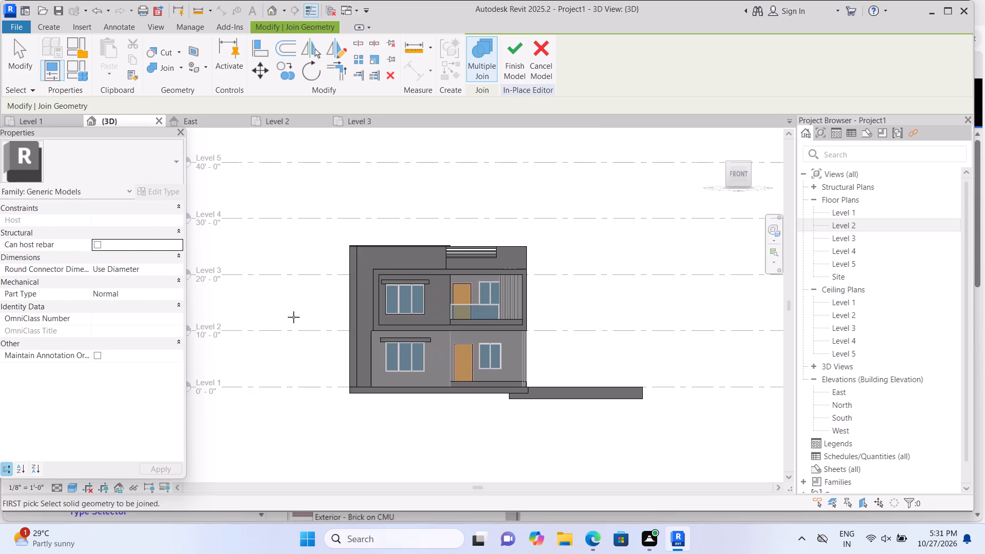
{"action": "scroll", "coordinate": [293, 317], "scroll_direction": "up", "scroll_amount": 2}
{"action": "middle_click_drag", "start_coordinate": [302, 318], "coordinate": [294, 332]}
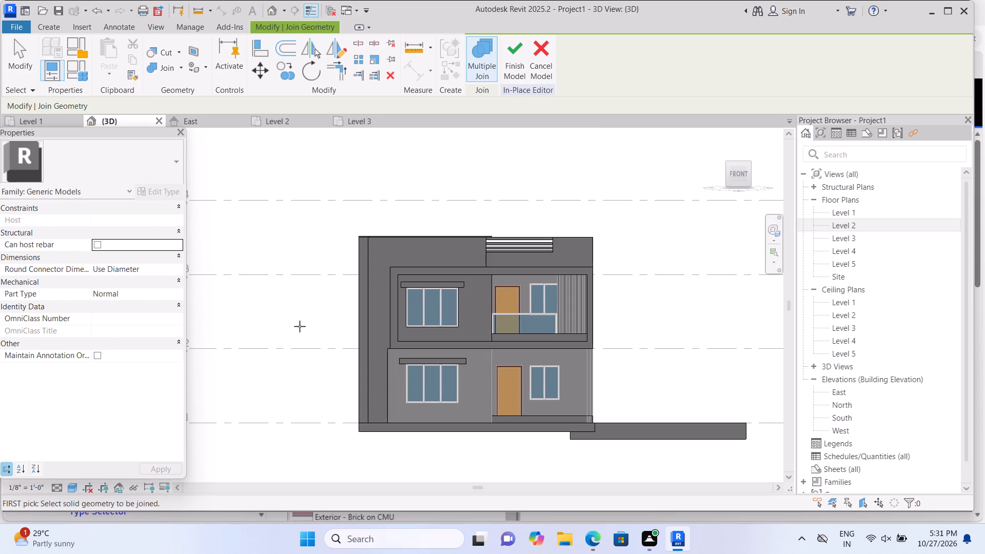
{"action": "middle_click_drag", "start_coordinate": [290, 343], "coordinate": [284, 353]}
{"action": "scroll", "coordinate": [284, 353], "scroll_direction": "up", "scroll_amount": 2}
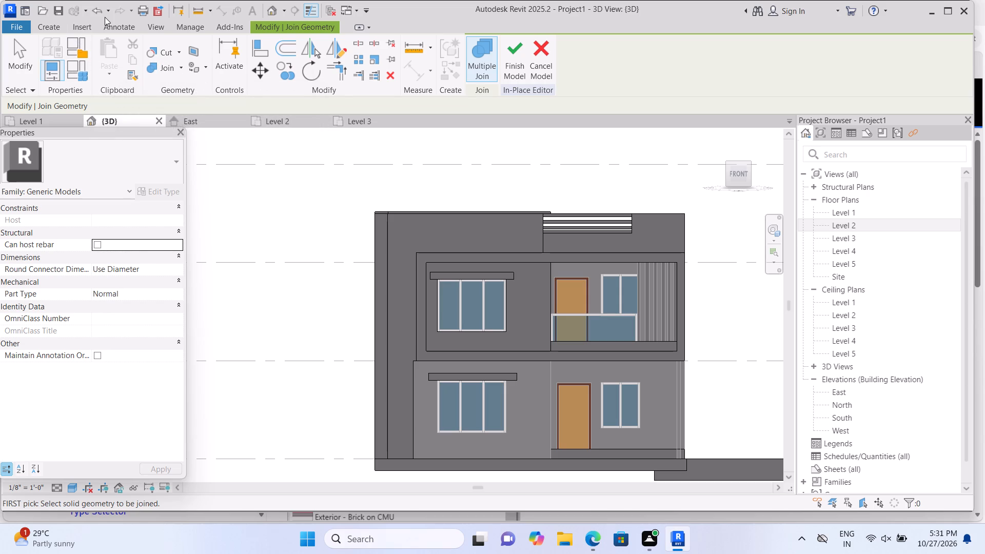
Start a void extrusion with a rectangular profile, using the upper storey's front wall face beside the window as its work plane.
{"action": "left_click", "coordinate": [56, 22]}
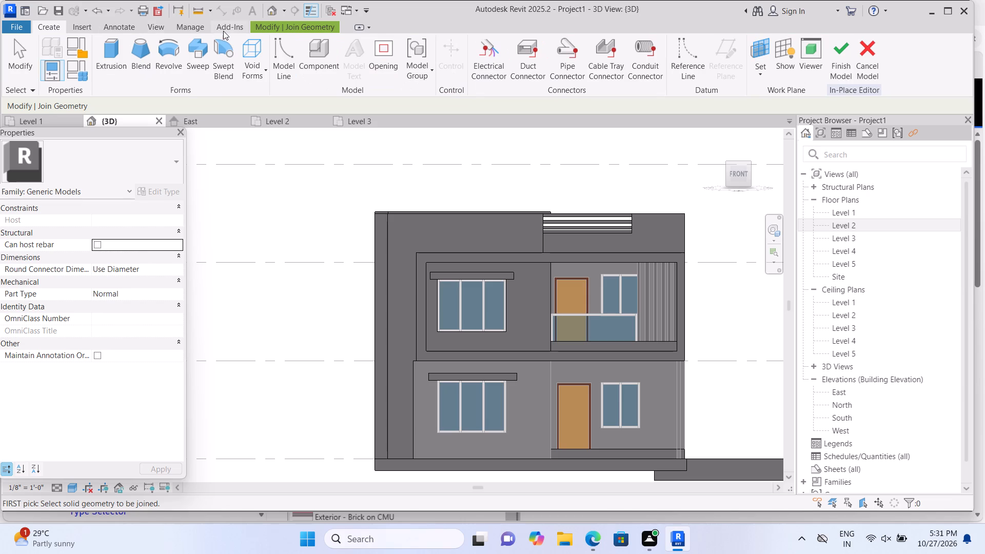
{"action": "left_click", "coordinate": [264, 68]}
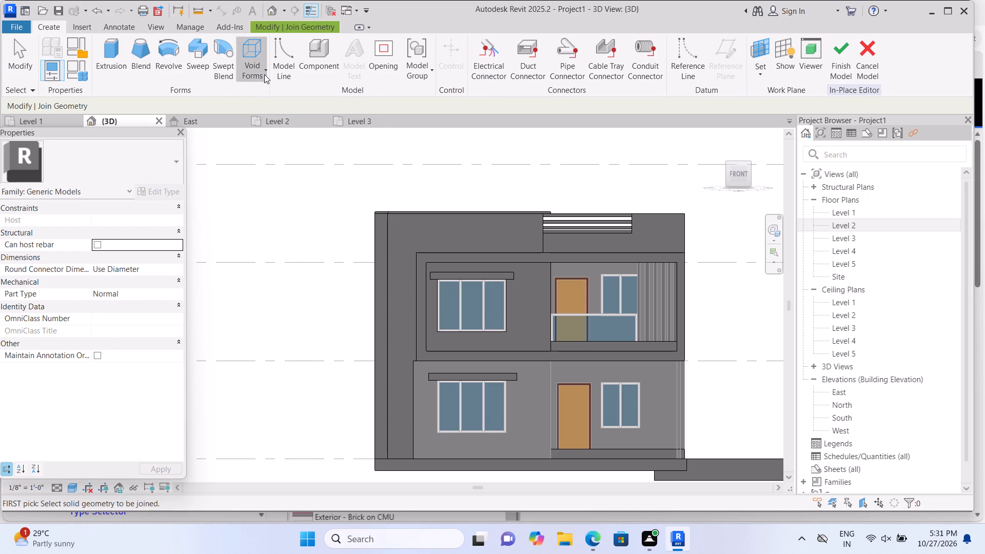
{"action": "left_click", "coordinate": [263, 101]}
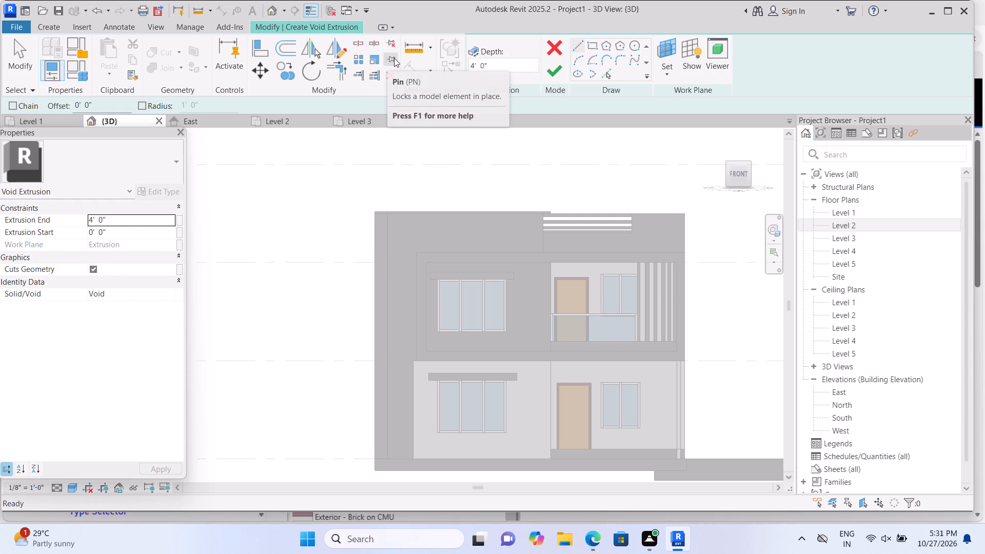
{"action": "left_click", "coordinate": [671, 78]}
{"action": "left_click", "coordinate": [678, 122]}
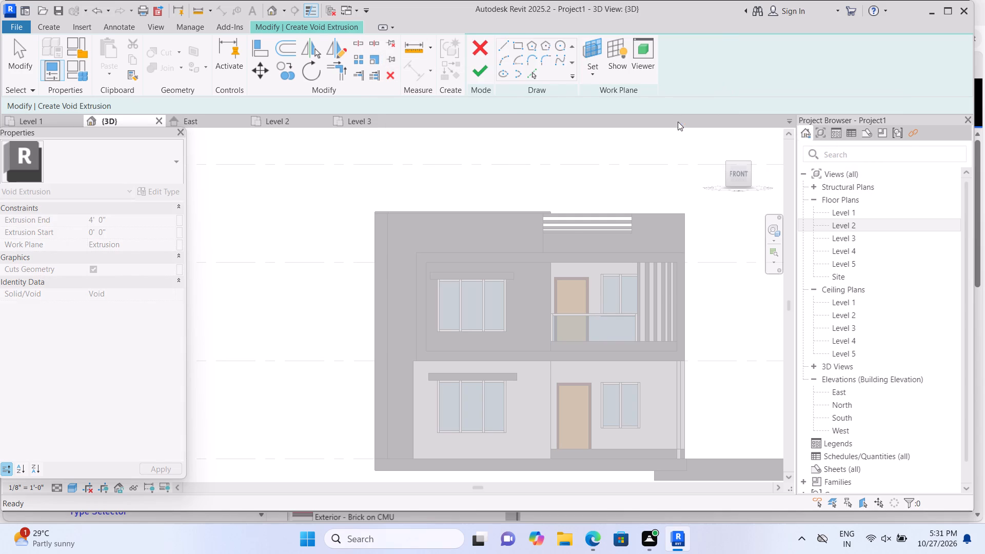
{"action": "left_click", "coordinate": [519, 284]}
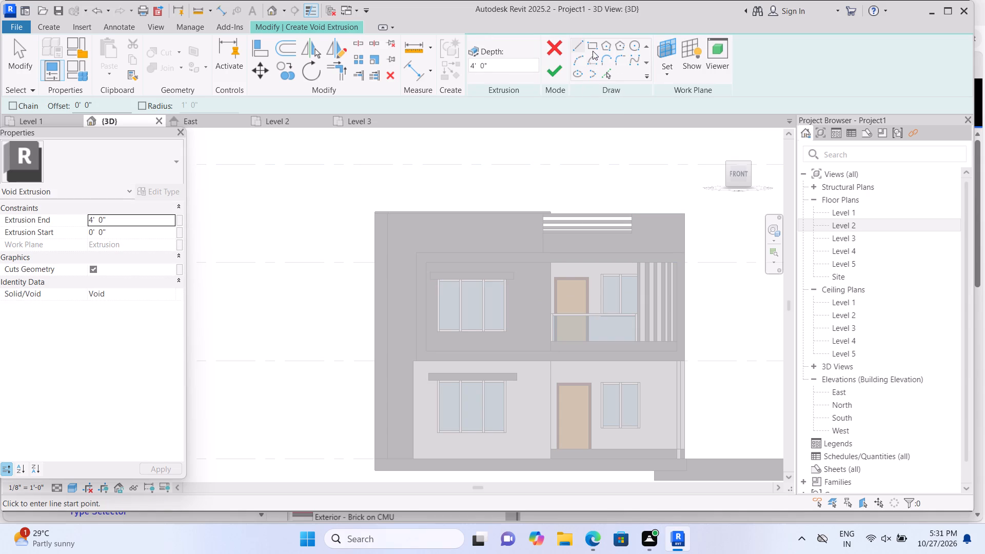
{"action": "left_click", "coordinate": [592, 47]}
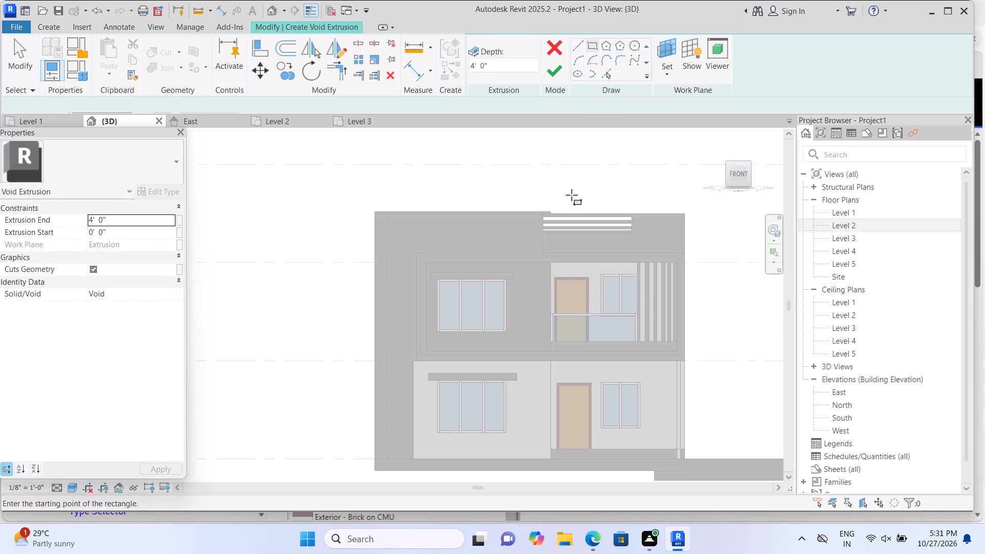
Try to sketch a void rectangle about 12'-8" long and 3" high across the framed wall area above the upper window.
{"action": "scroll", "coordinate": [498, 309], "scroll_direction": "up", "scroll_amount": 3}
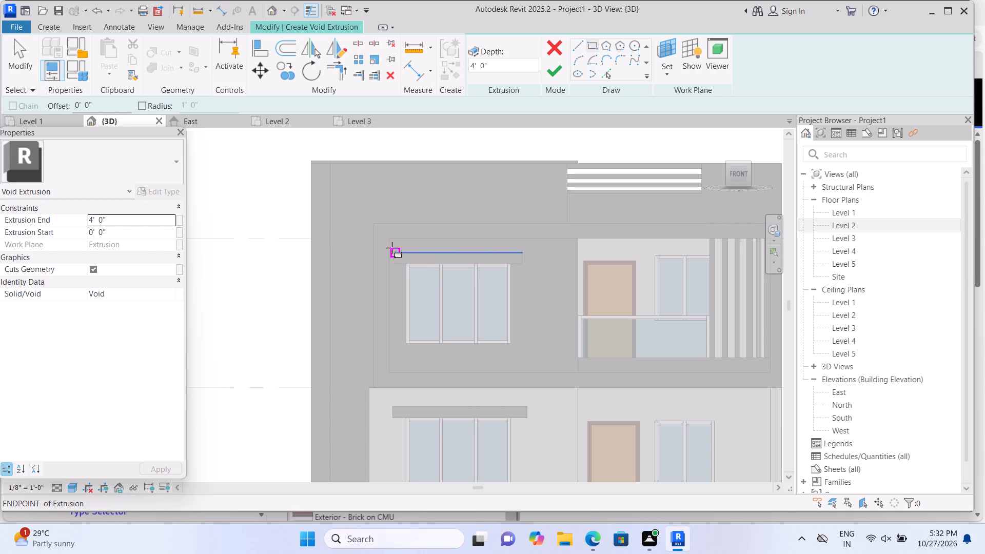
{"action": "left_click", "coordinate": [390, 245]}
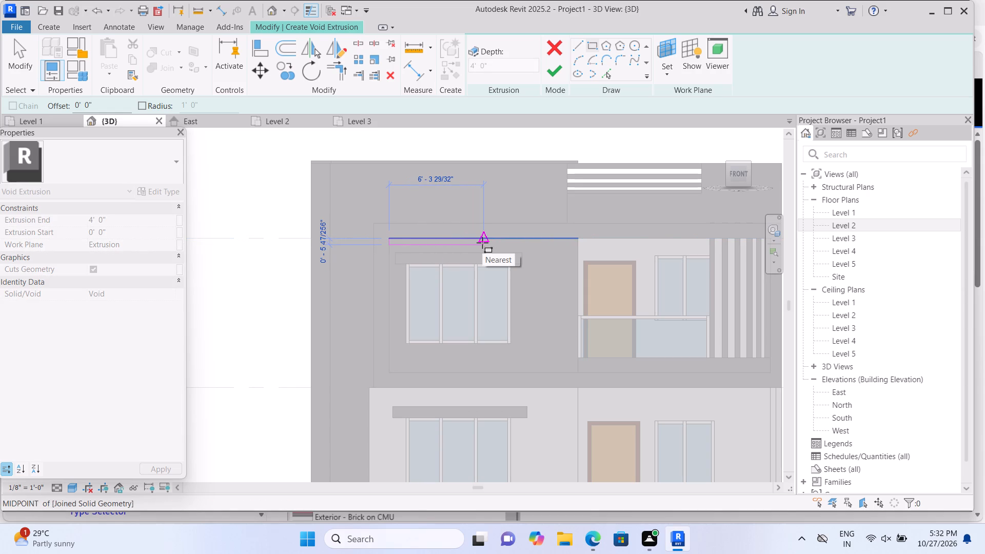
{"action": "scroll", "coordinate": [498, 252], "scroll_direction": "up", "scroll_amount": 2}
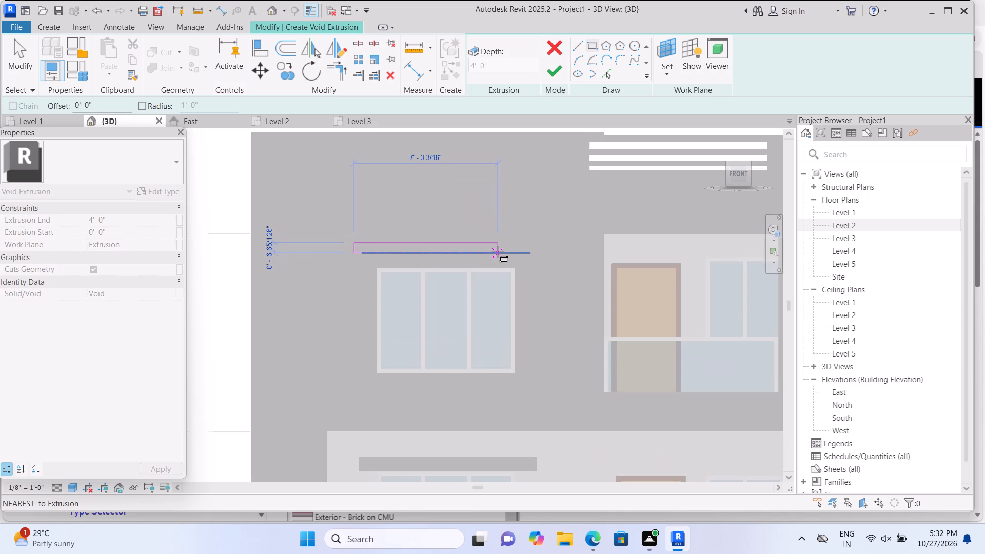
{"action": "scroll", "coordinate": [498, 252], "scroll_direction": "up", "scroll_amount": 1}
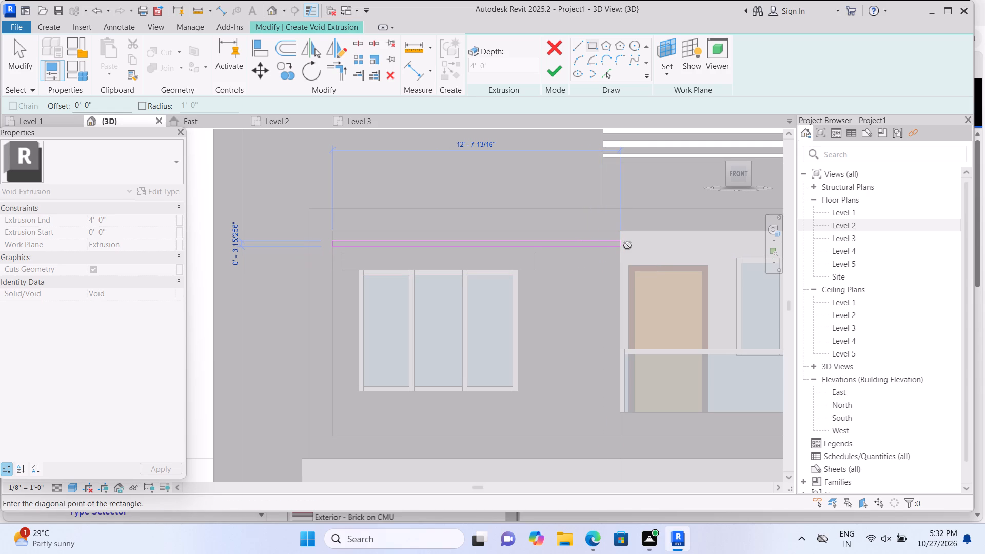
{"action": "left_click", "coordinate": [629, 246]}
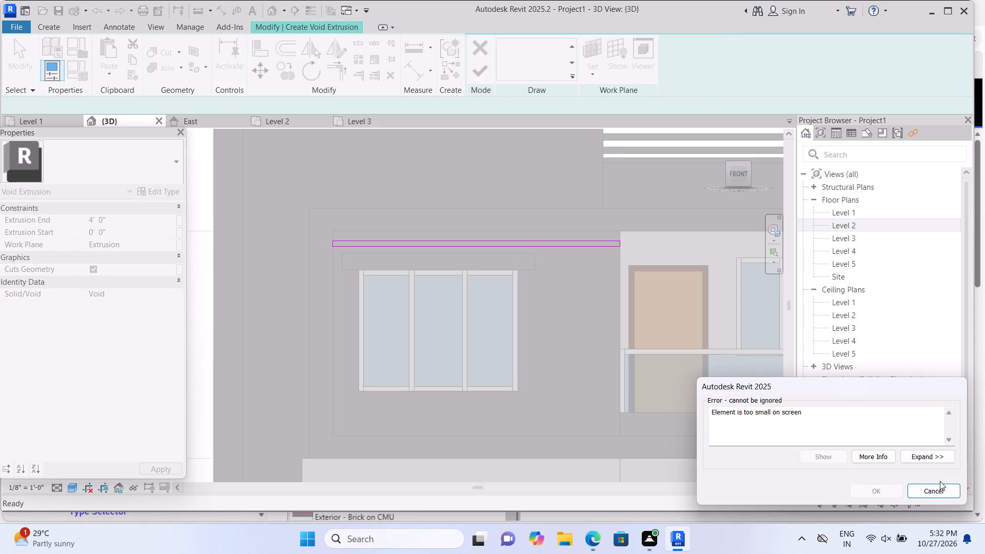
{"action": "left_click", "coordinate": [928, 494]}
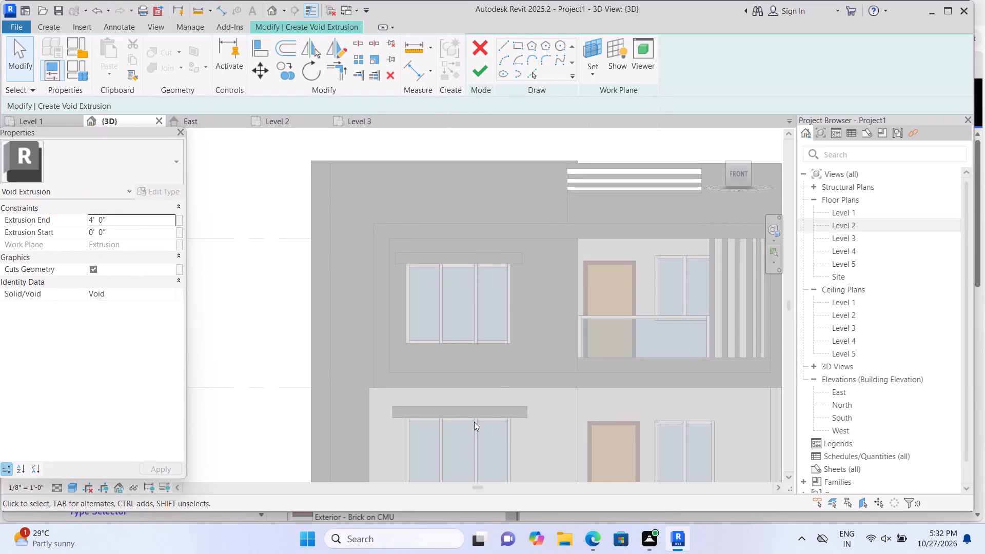
Sketch a void rectangle about 12'-8" long and 3" high above the upper window's canopy, ending at the front wall's edge beside the balcony.
{"action": "scroll", "coordinate": [499, 390], "scroll_direction": "up", "scroll_amount": 2}
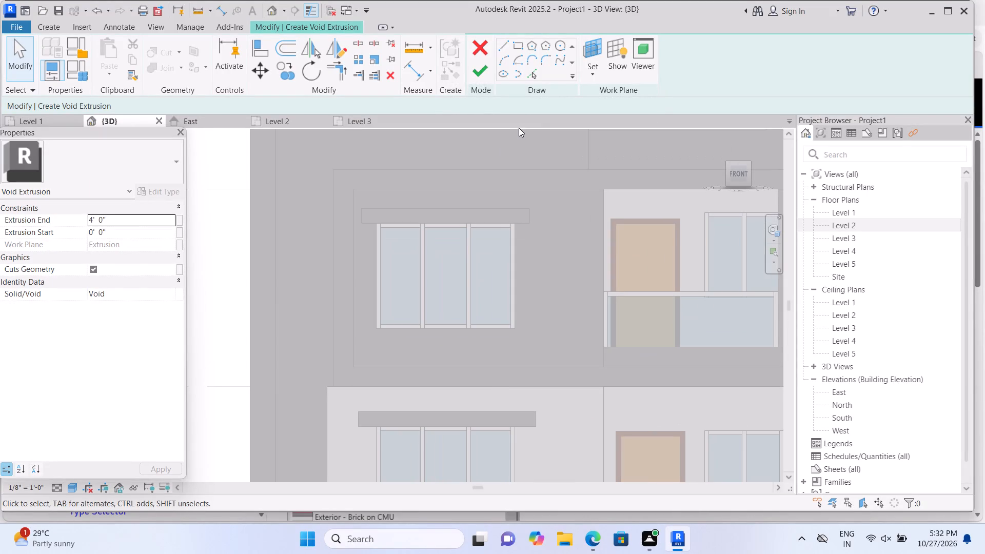
{"action": "scroll", "coordinate": [516, 169], "scroll_direction": "up", "scroll_amount": 1}
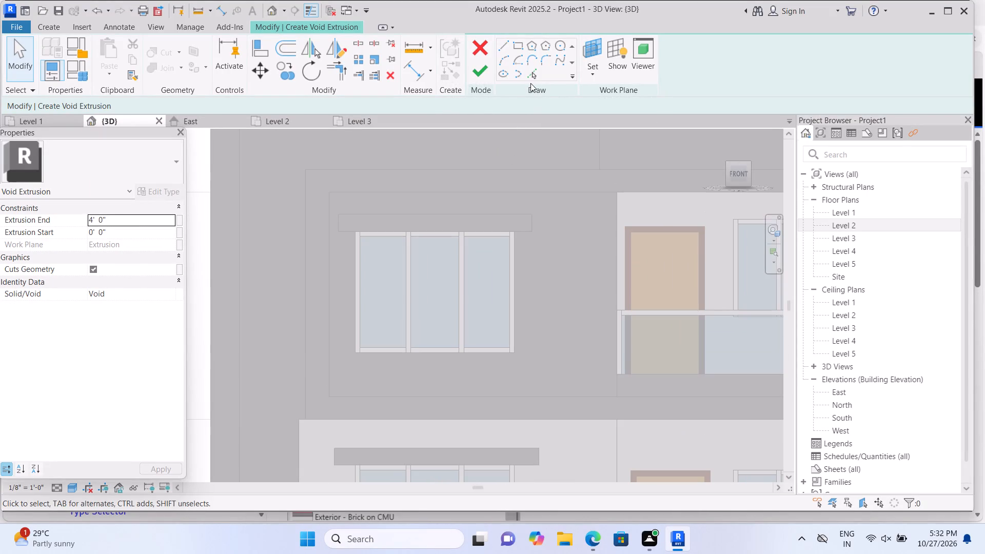
{"action": "left_click", "coordinate": [519, 48]}
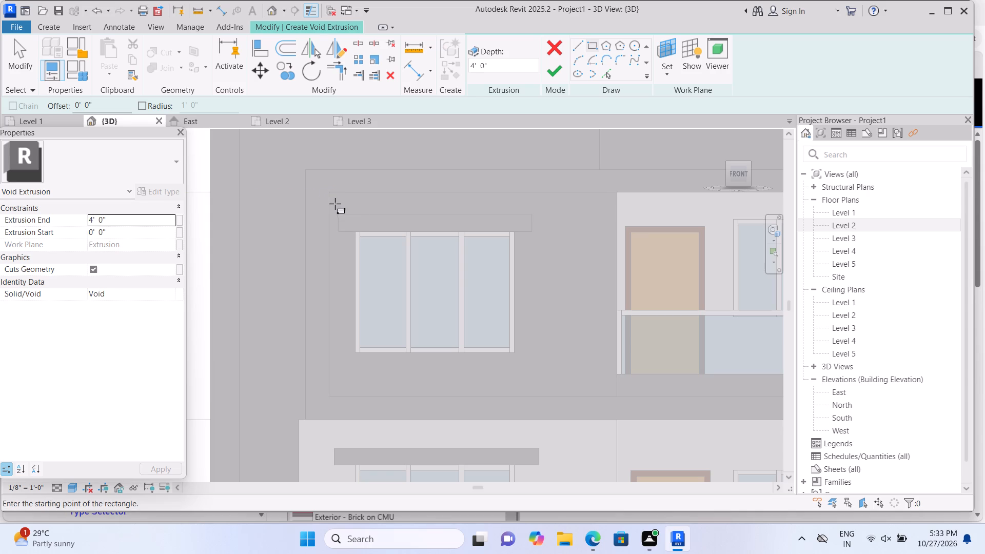
{"action": "left_click", "coordinate": [328, 202]}
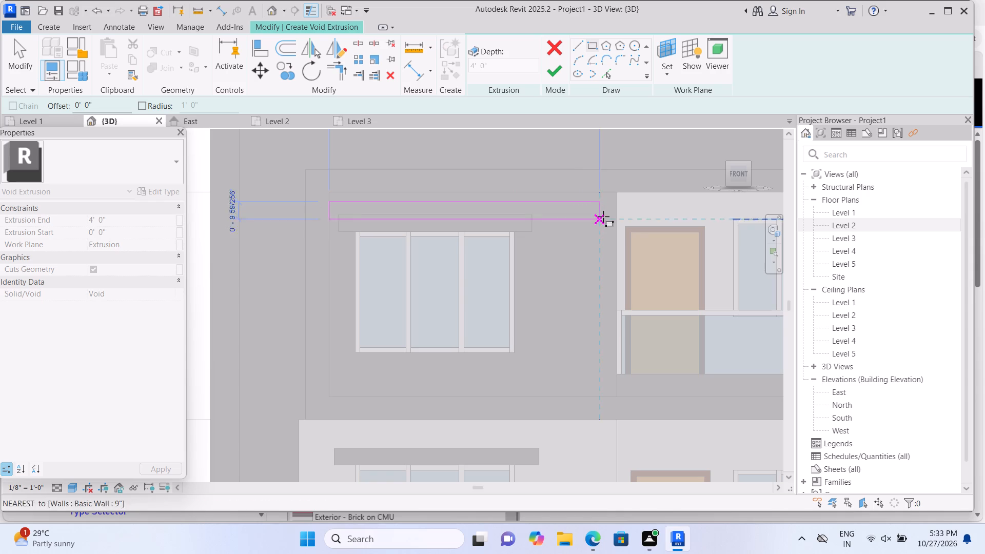
{"action": "scroll", "coordinate": [603, 216], "scroll_direction": "up", "scroll_amount": 1}
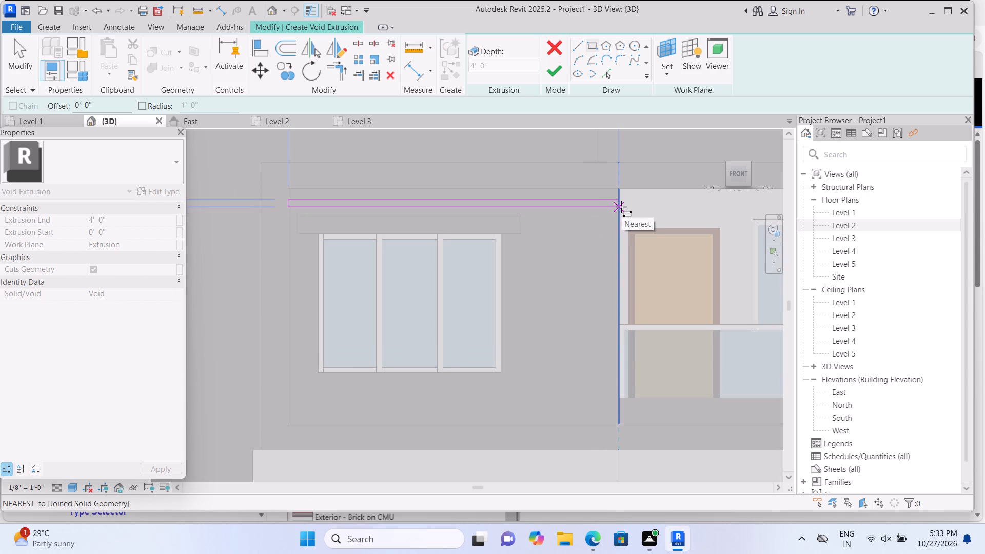
{"action": "left_click", "coordinate": [621, 207]}
{"action": "scroll", "coordinate": [598, 251], "scroll_direction": "down", "scroll_amount": 1}
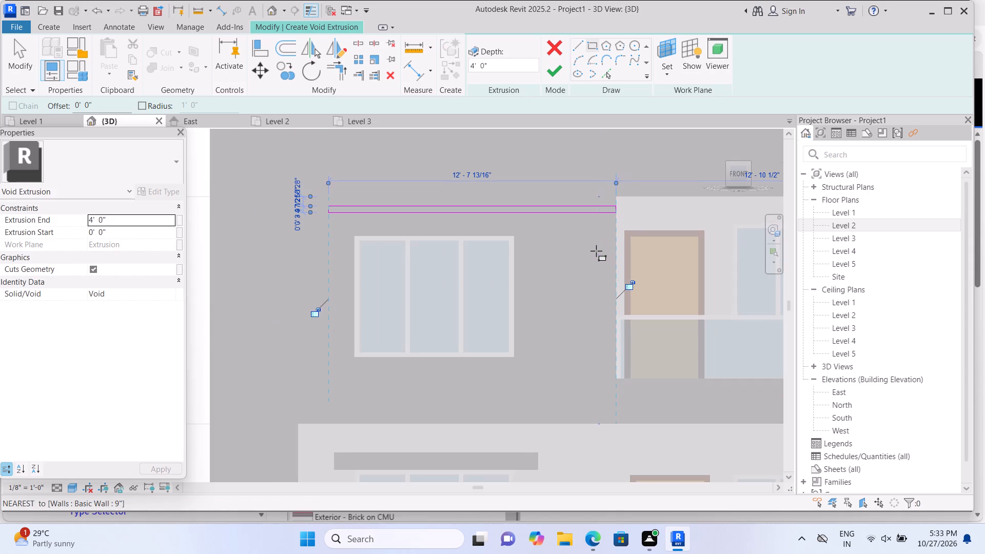
{"action": "scroll", "coordinate": [594, 247], "scroll_direction": "down", "scroll_amount": 1}
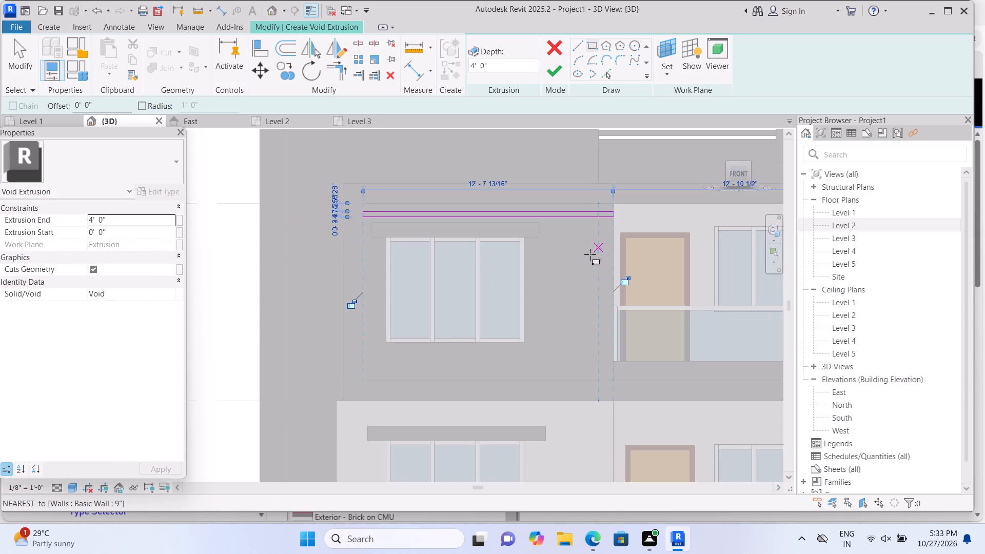
Sketch a void rectangle about 3'-9" long and 2 3/4" high from the upper window canopy's end to the wall edge beside the balcony.
{"action": "scroll", "coordinate": [575, 260], "scroll_direction": "up", "scroll_amount": 1}
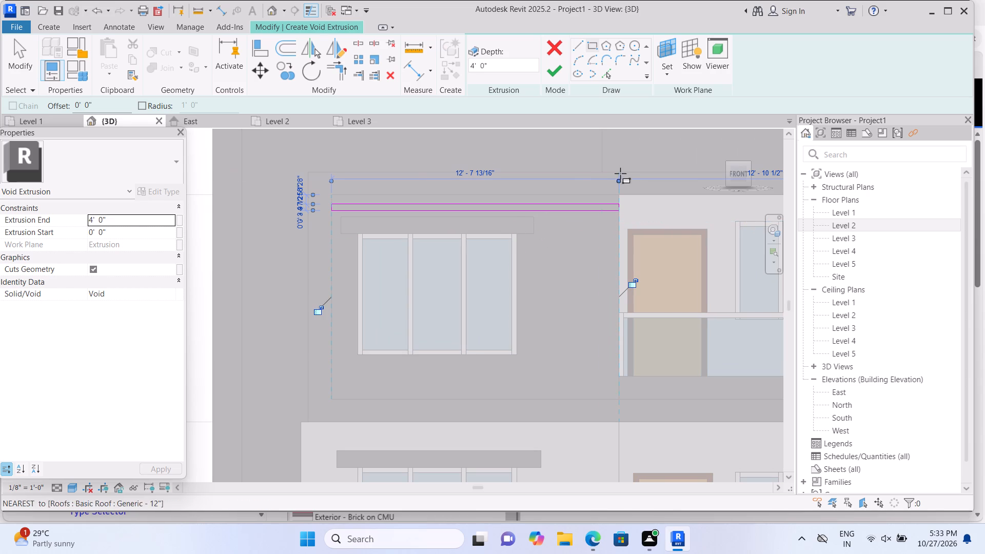
{"action": "left_click", "coordinate": [536, 222]}
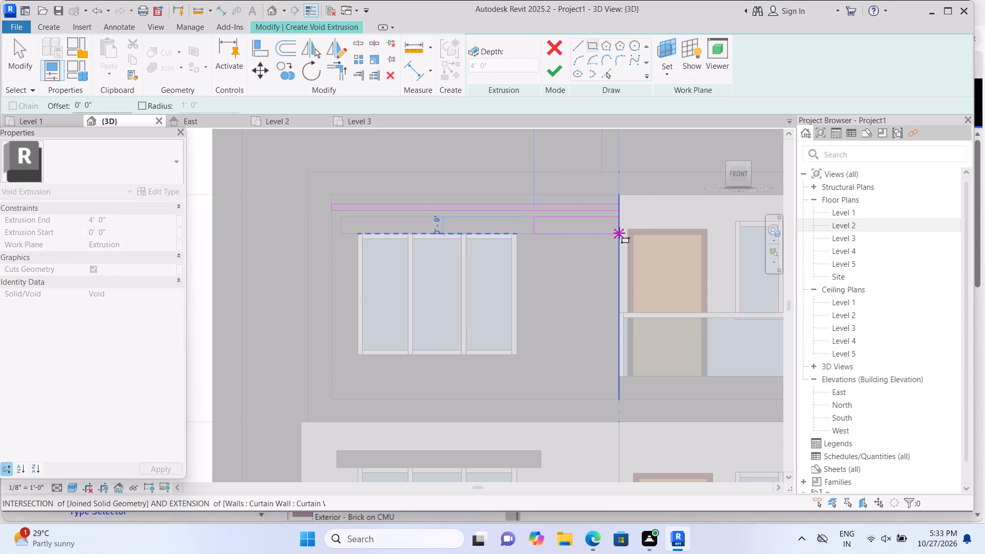
{"action": "scroll", "coordinate": [619, 223], "scroll_direction": "up", "scroll_amount": 3}
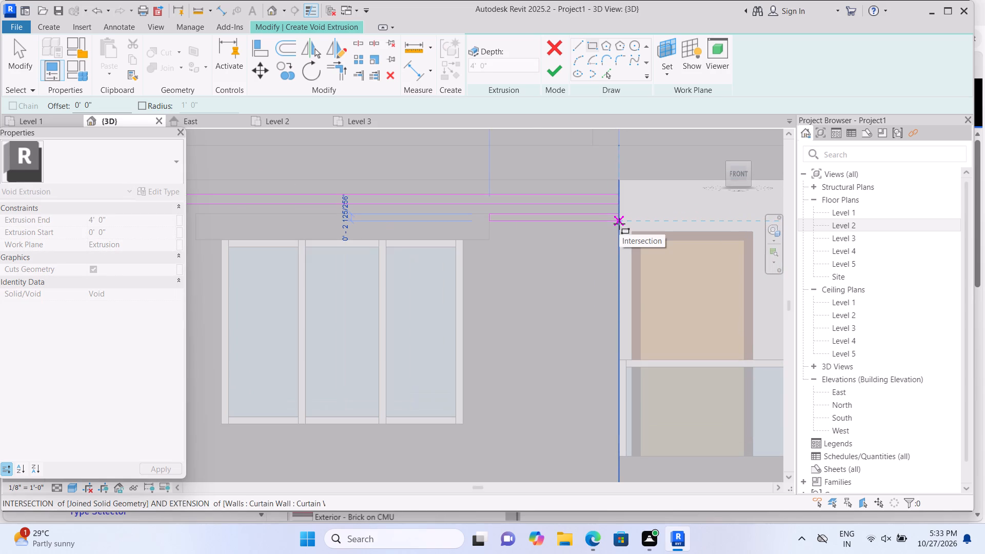
{"action": "scroll", "coordinate": [619, 224], "scroll_direction": "up", "scroll_amount": 2}
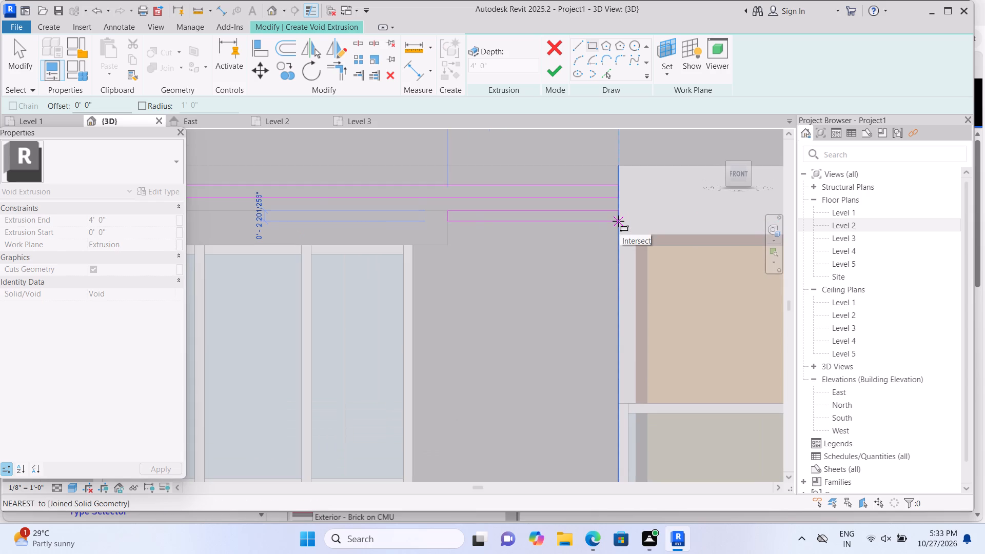
{"action": "left_click", "coordinate": [618, 221]}
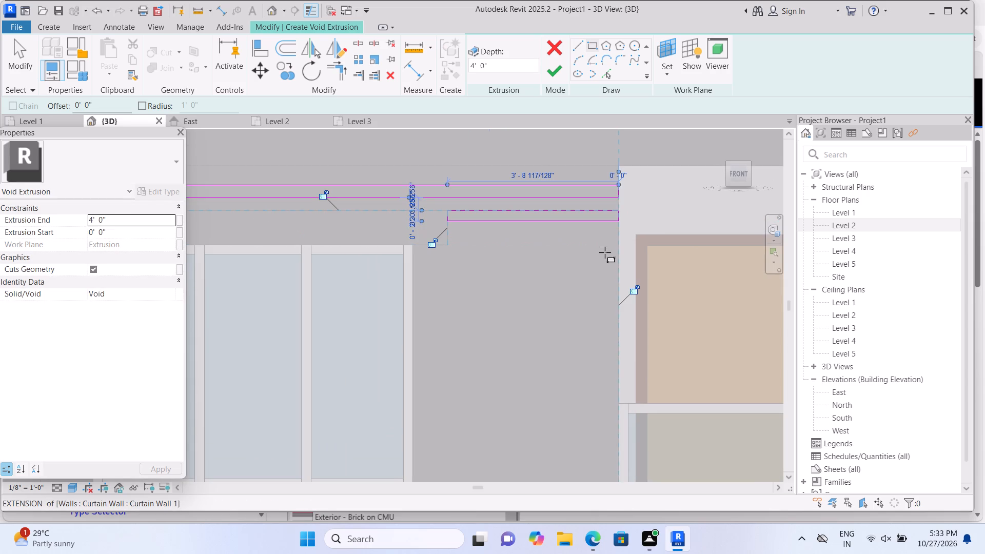
{"action": "key", "text": "Escape"}
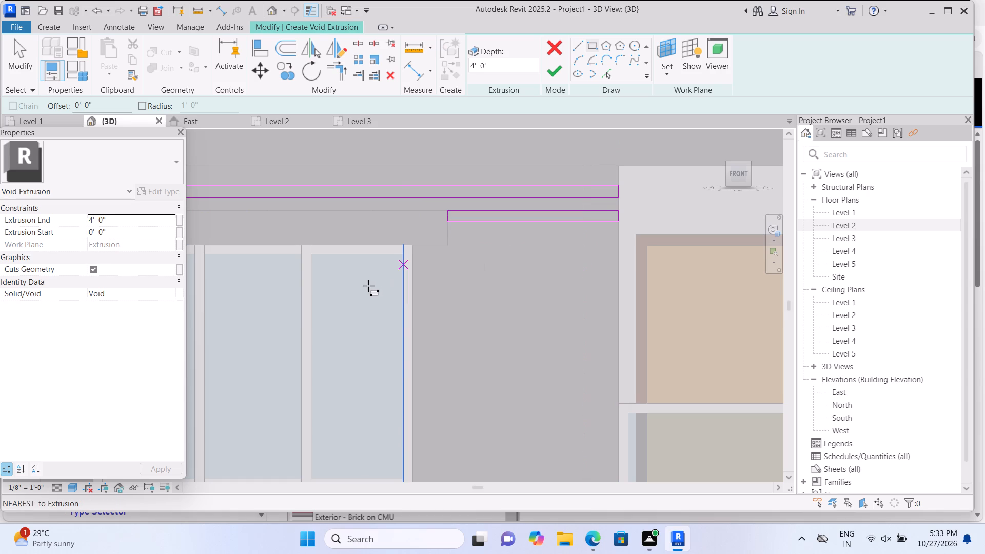
Sketch a thin void rectangle 4'-6" long from the upper window's top corner to the wall edge beside the balcony.
{"action": "left_click", "coordinate": [415, 249]}
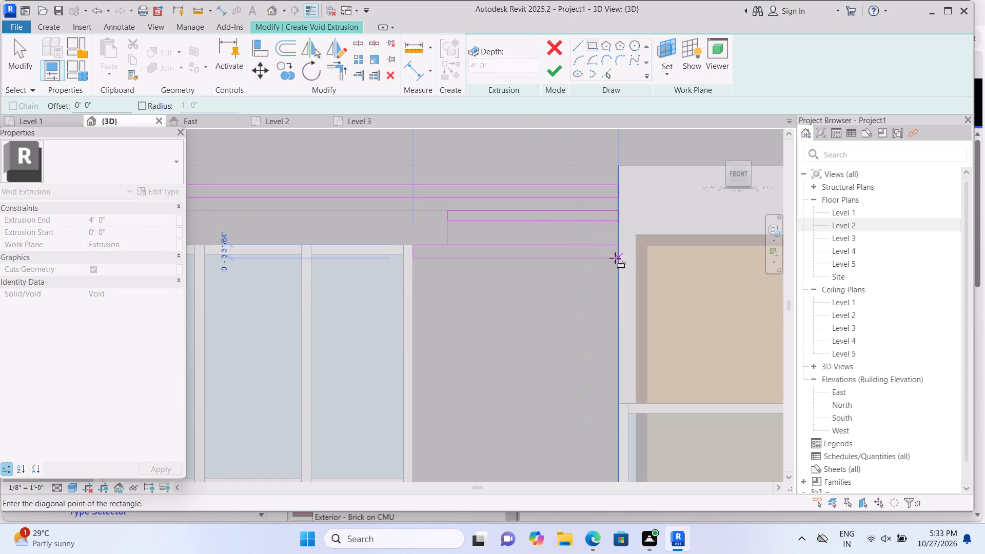
{"action": "scroll", "coordinate": [615, 258], "scroll_direction": "up", "scroll_amount": 3}
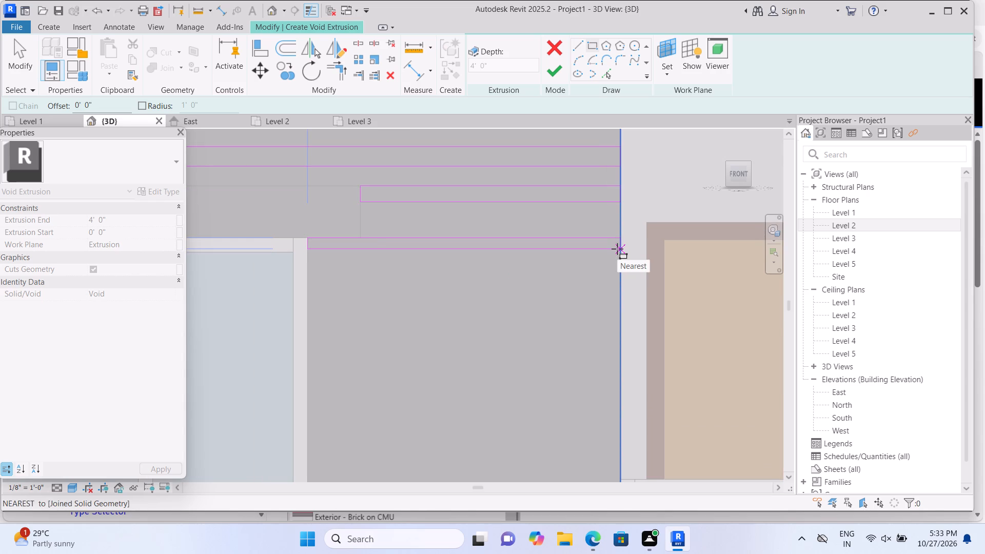
{"action": "left_click", "coordinate": [617, 249]}
{"action": "scroll", "coordinate": [617, 250], "scroll_direction": "down", "scroll_amount": 5}
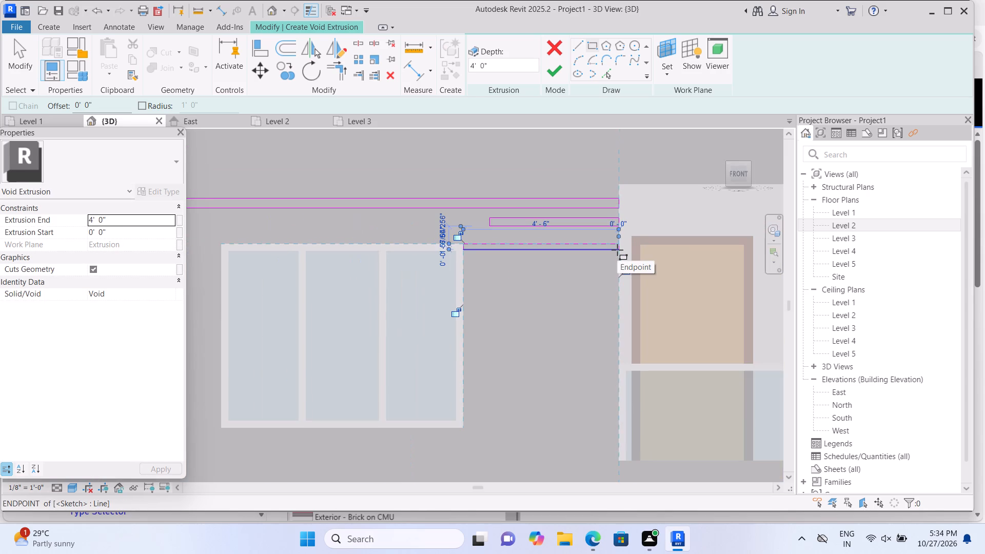
{"action": "key", "text": "Escape"}
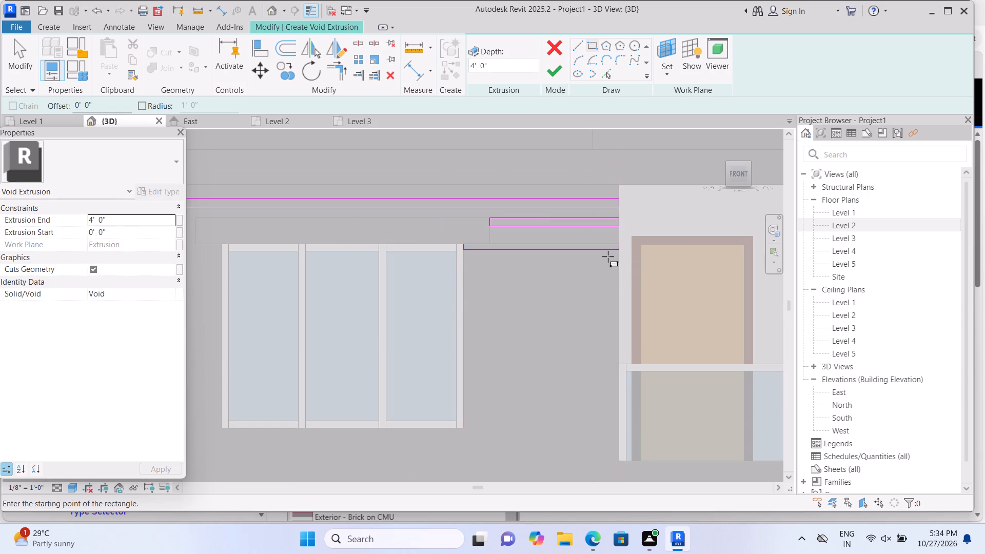
Sketch two more void rectangles, each 4'-6" long and about 2" high, spaced down the wall between the upper window and the balcony.
{"action": "scroll", "coordinate": [473, 300], "scroll_direction": "up", "scroll_amount": 1}
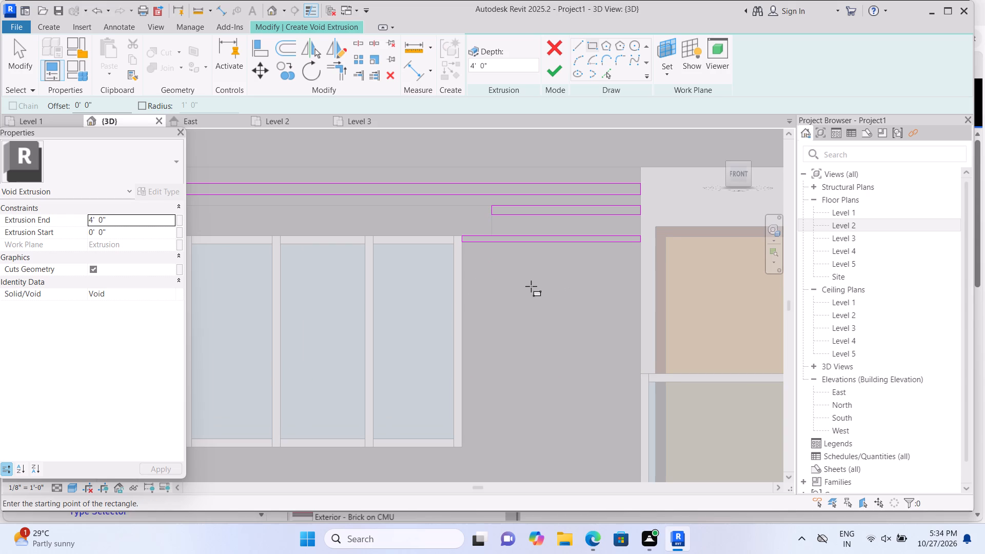
{"action": "left_click", "coordinate": [466, 267]}
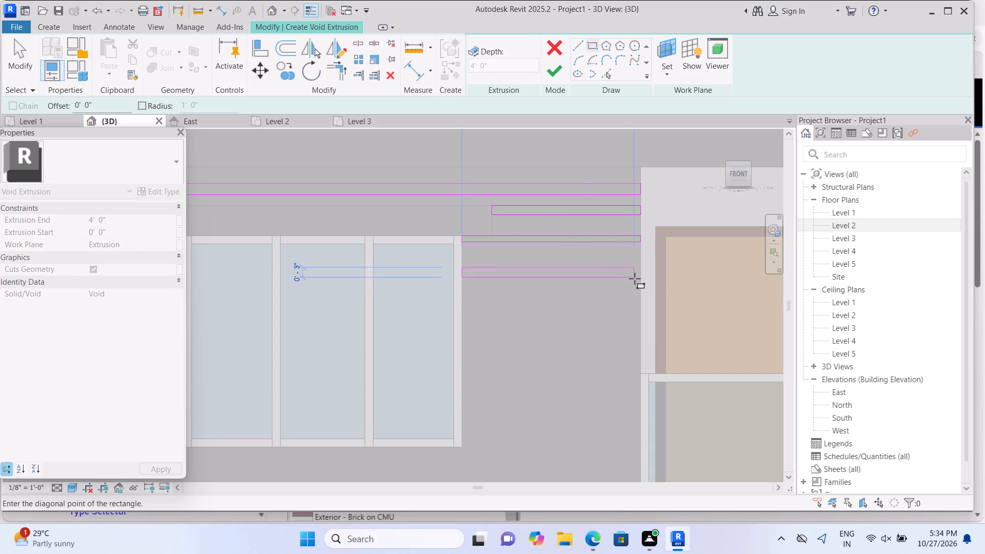
{"action": "scroll", "coordinate": [635, 279], "scroll_direction": "up", "scroll_amount": 1}
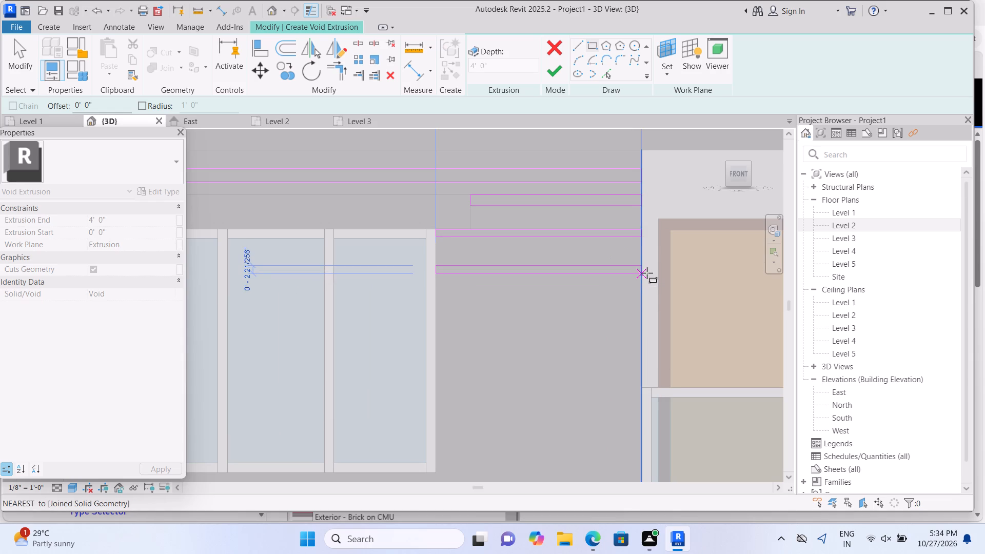
{"action": "left_click", "coordinate": [646, 271]}
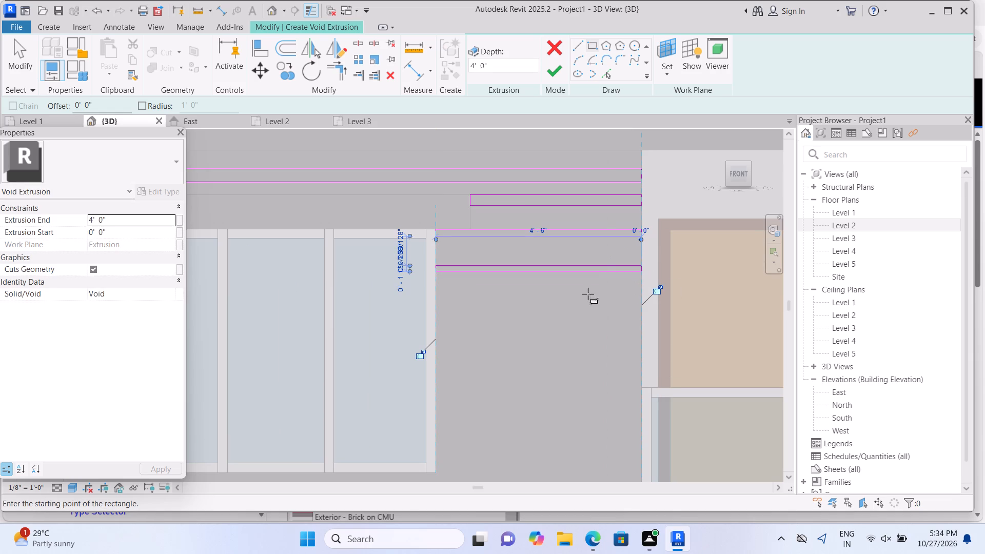
{"action": "key", "text": "Escape"}
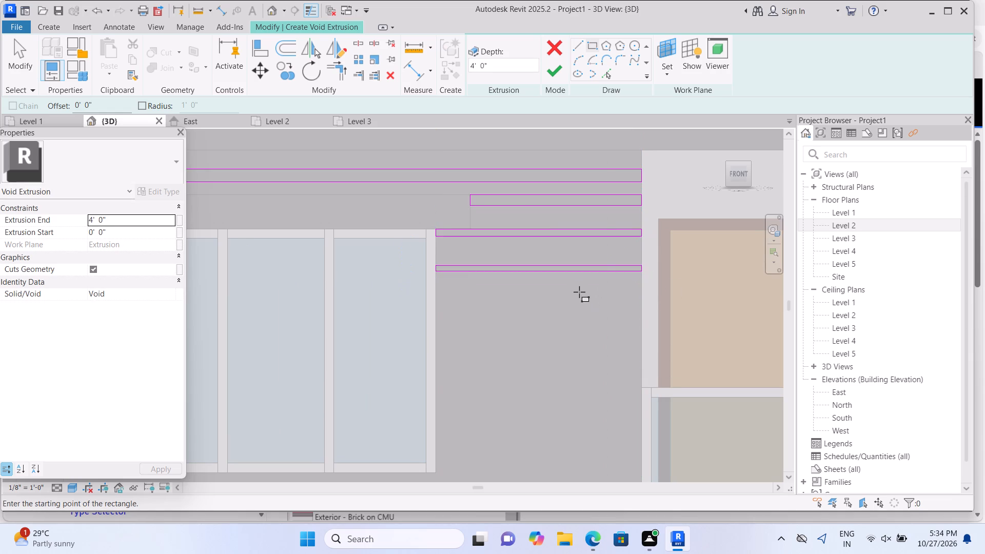
{"action": "left_click_drag", "start_coordinate": [436, 302], "coordinate": [560, 332]}
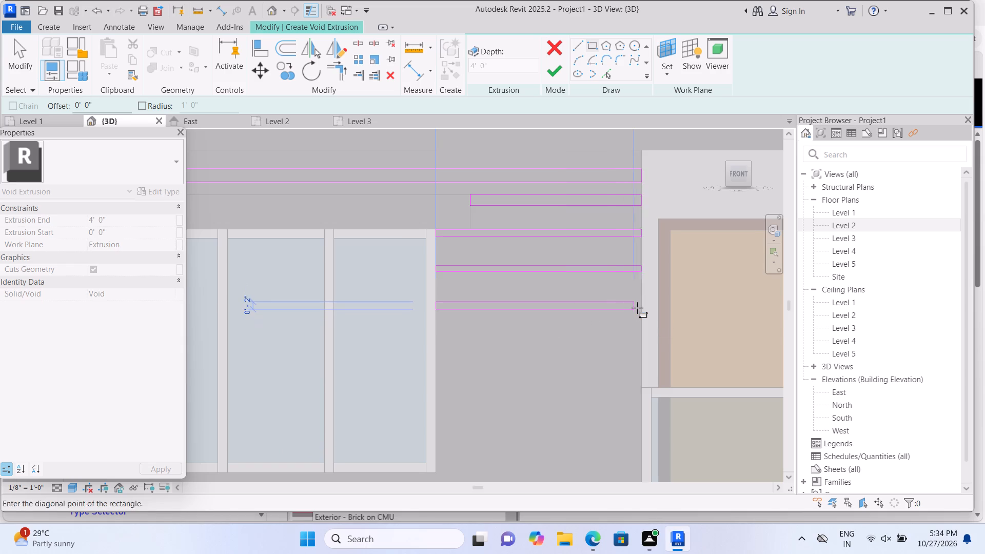
{"action": "left_click", "coordinate": [641, 308]}
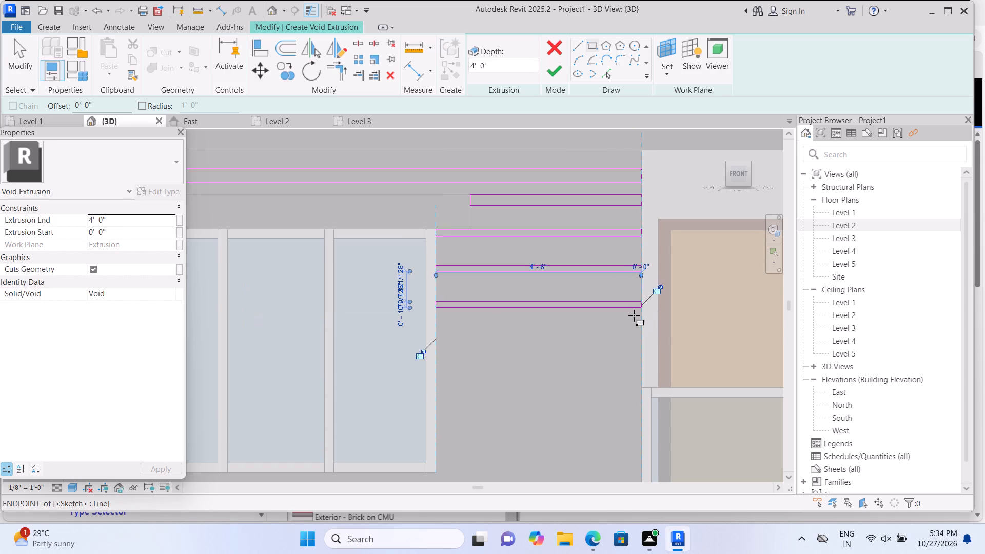
{"action": "key", "text": "Escape"}
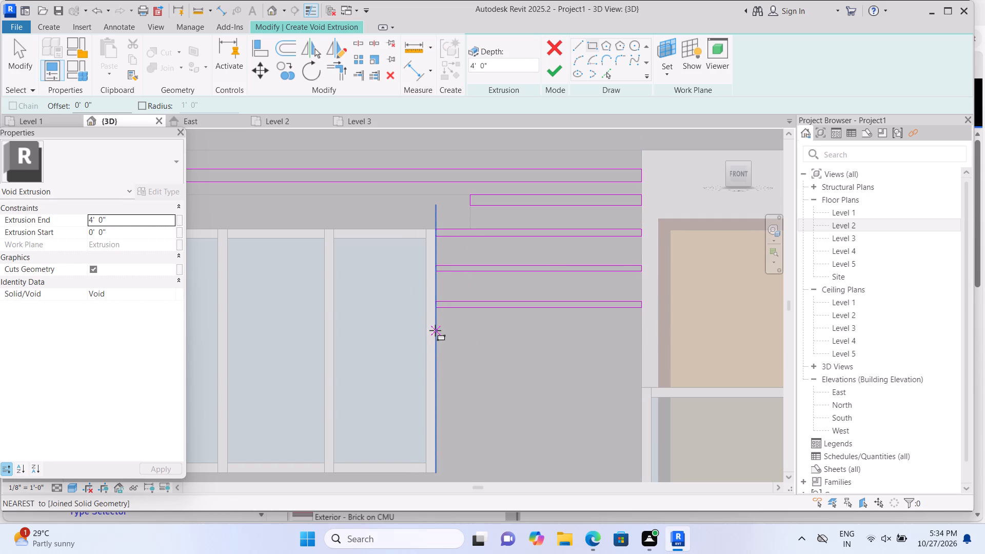
Sketch a void rectangle 4'-6" long and about 2 1/2" high from the window frame's mid-height to the wall edge, below the previous ones.
{"action": "left_click", "coordinate": [435, 330]}
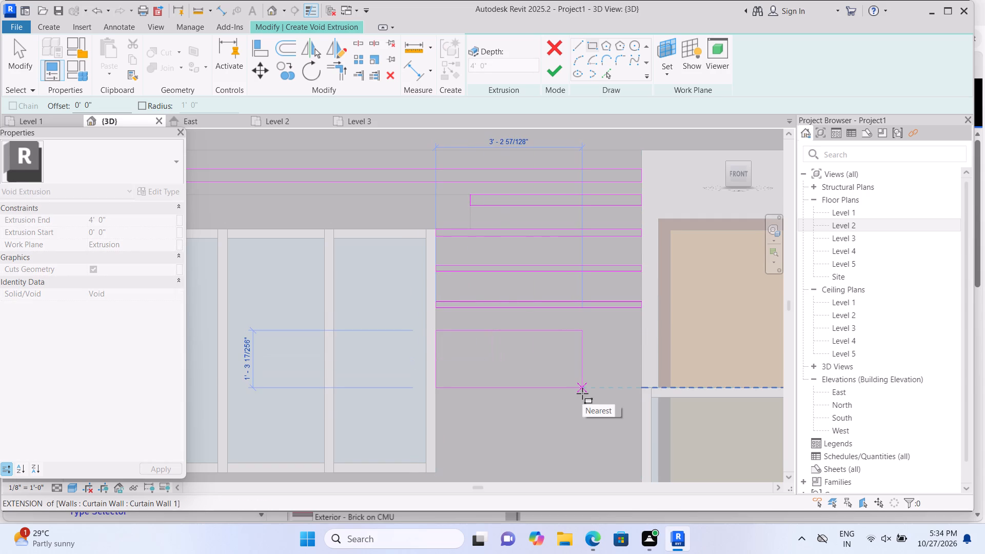
{"action": "key", "text": "Escape"}
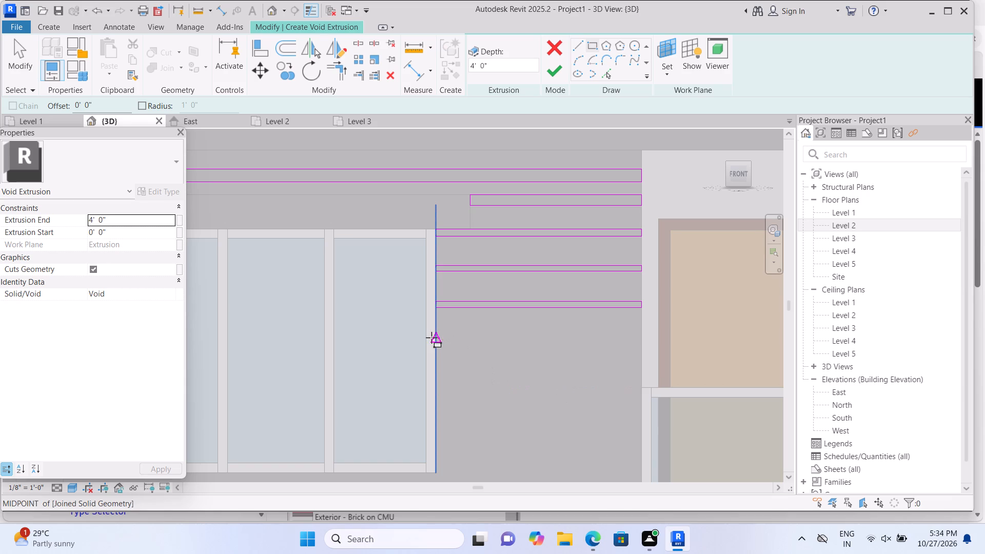
{"action": "left_click_drag", "start_coordinate": [437, 336], "coordinate": [592, 406]}
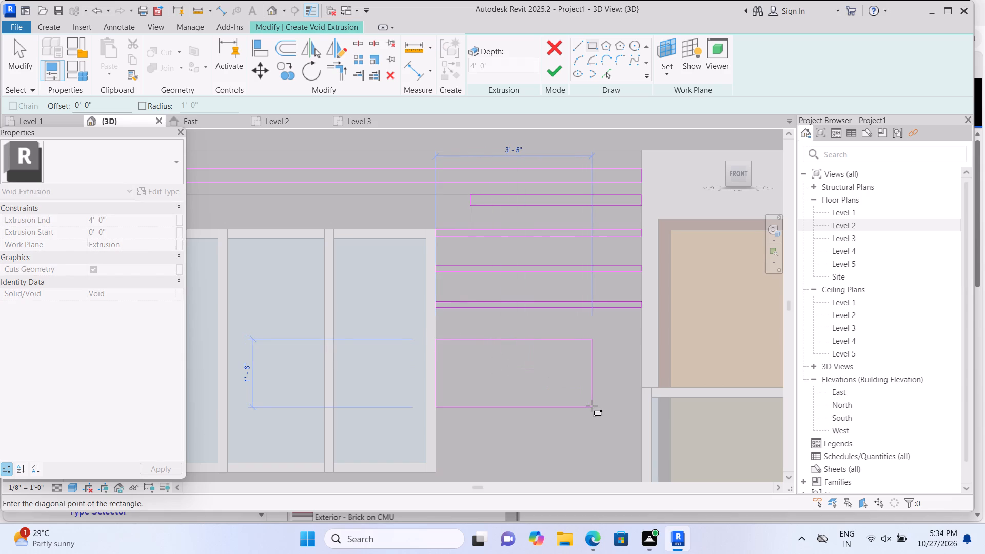
{"action": "left_click", "coordinate": [637, 347]}
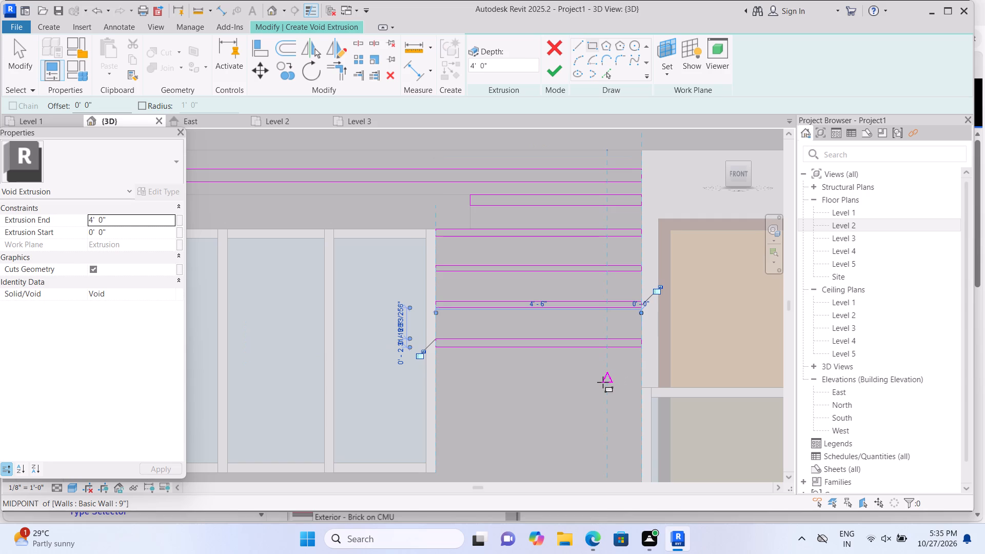
{"action": "key", "text": "Escape"}
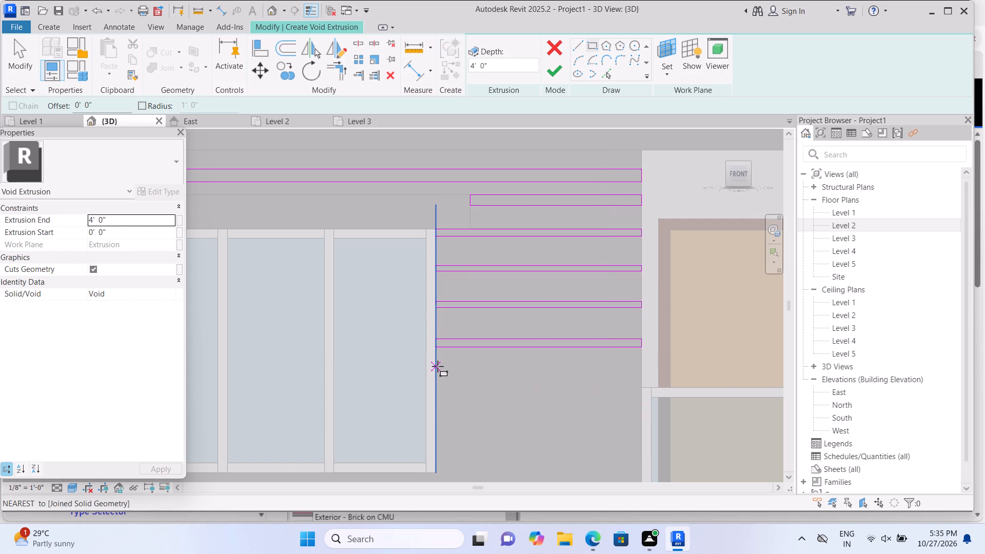
Sketch another void rectangle 4'-6" long and about 1 1/2" high below the last one, between the window frame and the wall edge.
{"action": "left_click", "coordinate": [439, 373]}
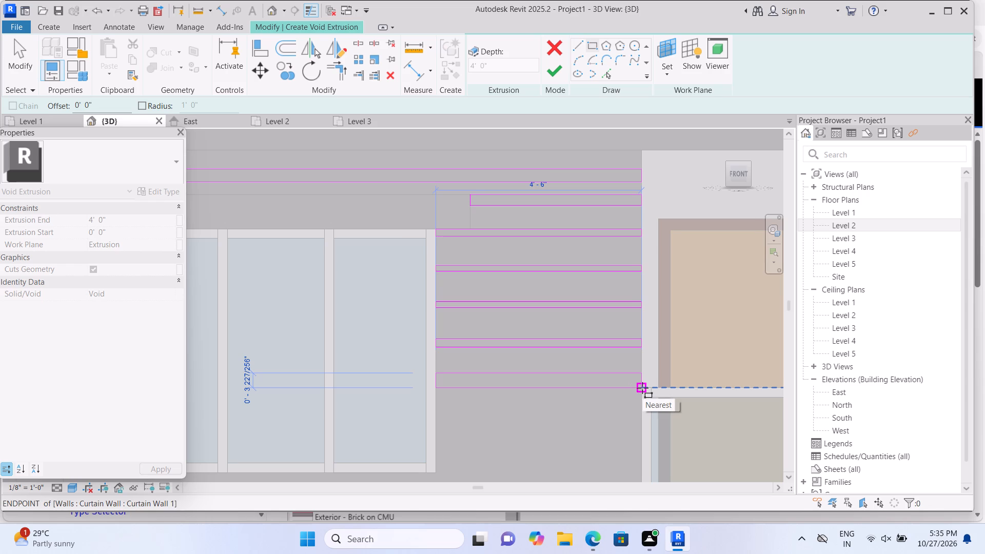
{"action": "scroll", "coordinate": [642, 386], "scroll_direction": "up", "scroll_amount": 1}
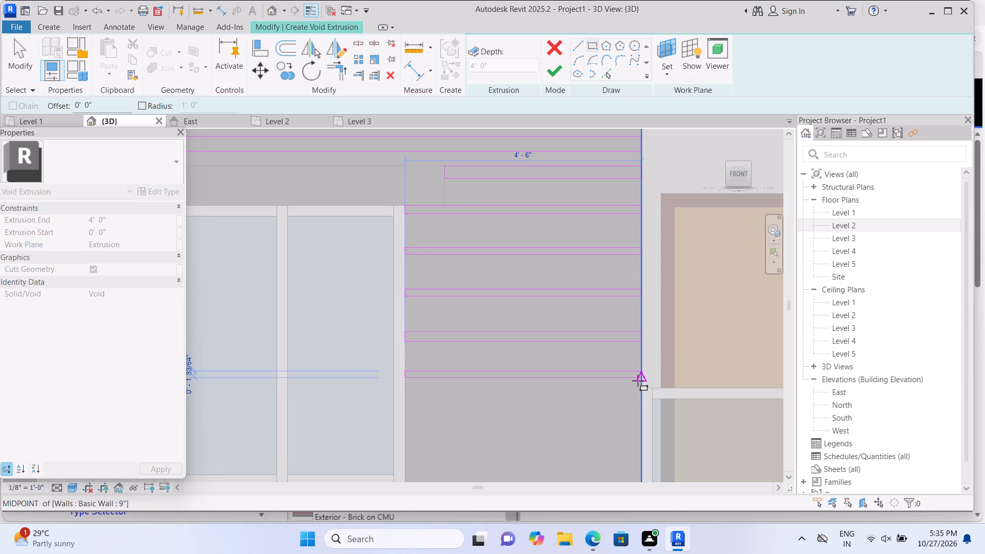
{"action": "left_click", "coordinate": [638, 381]}
{"action": "scroll", "coordinate": [638, 383], "scroll_direction": "down", "scroll_amount": 2}
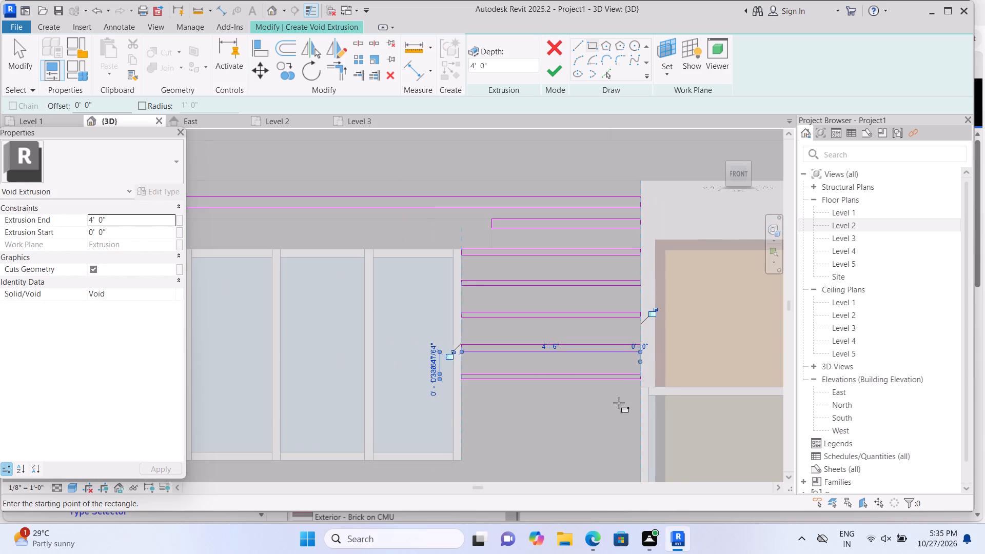
{"action": "key", "text": "Escape"}
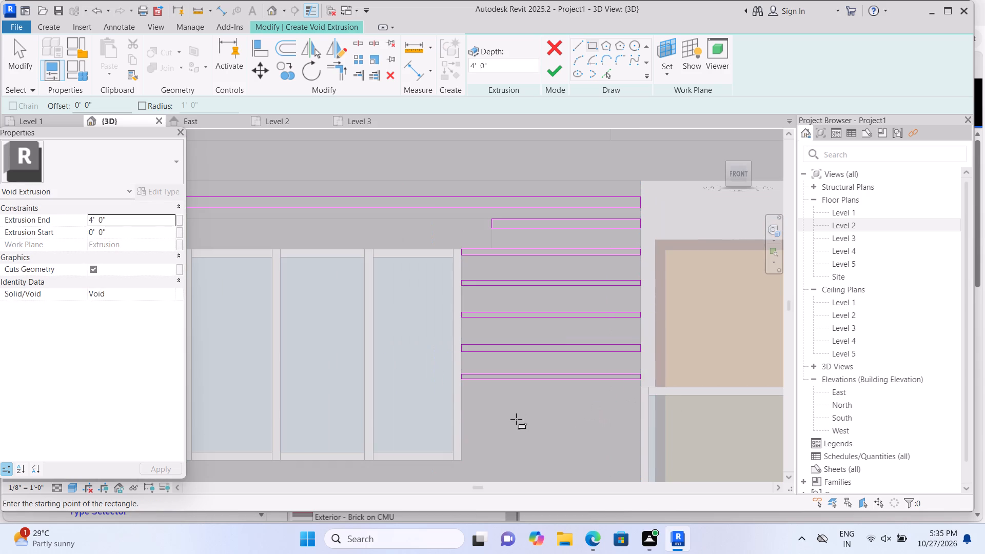
{"action": "scroll", "coordinate": [520, 419], "scroll_direction": "up", "scroll_amount": 1}
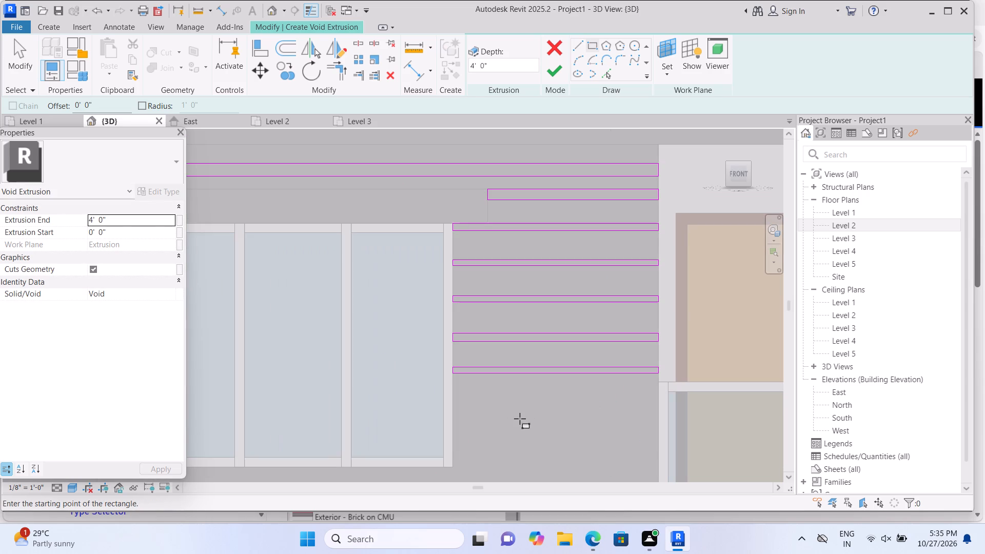
Sketch a void rectangle 4'-6" long and about 1 5/8" high below the last groove, from the window frame to the wall edge.
{"action": "left_click", "coordinate": [454, 408]}
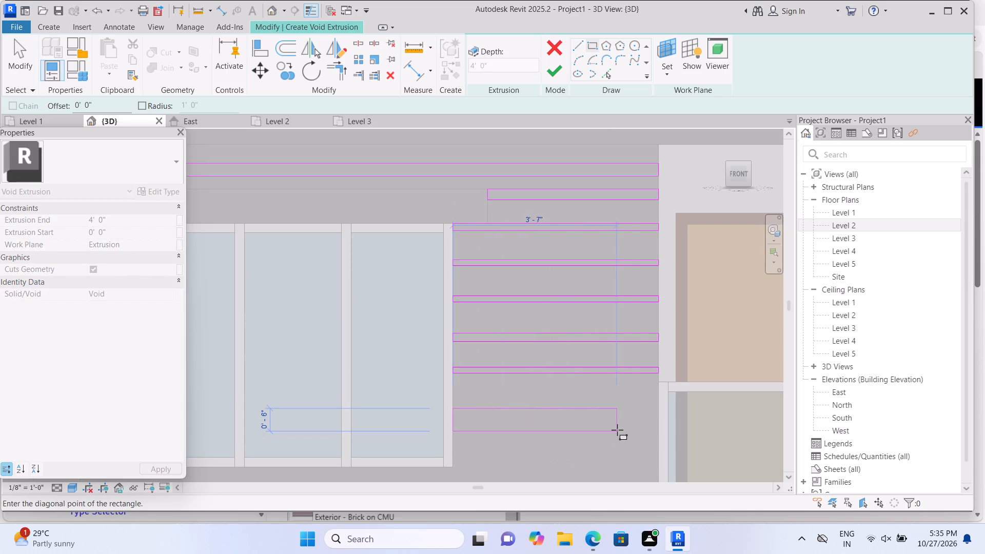
{"action": "left_click", "coordinate": [657, 414]}
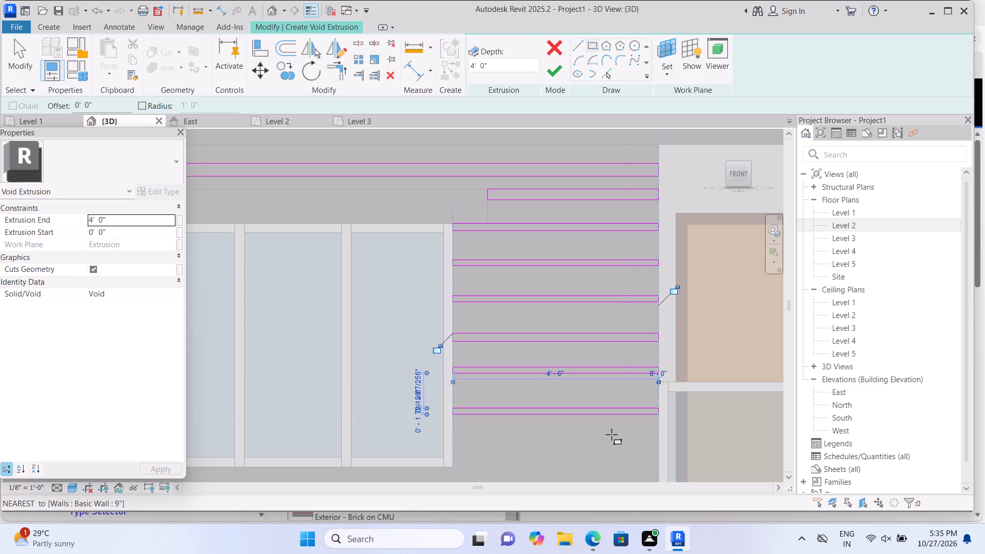
{"action": "key", "text": "Escape"}
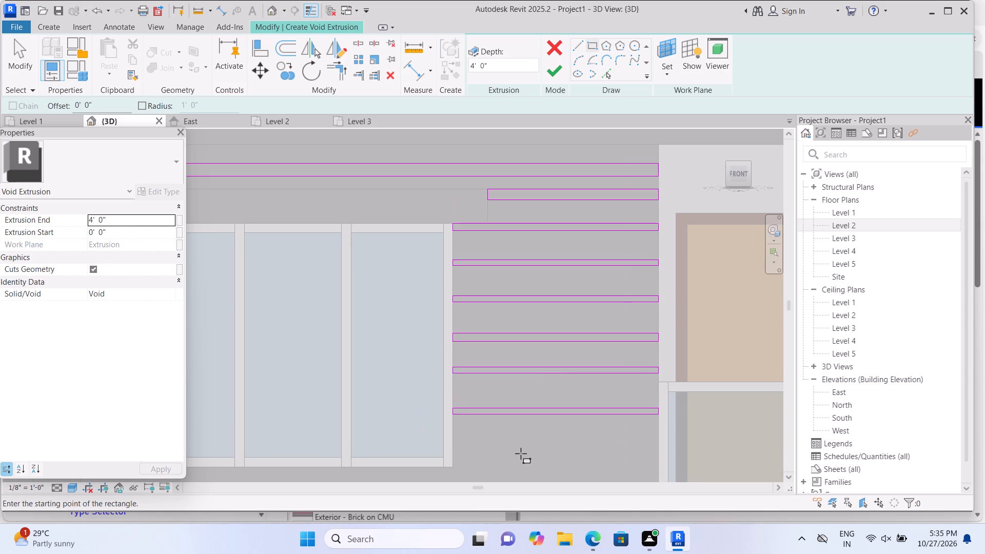
Sketch one more thin void rectangle 4'-6" long just above the window's bottom level, from the window frame to the wall edge.
{"action": "scroll", "coordinate": [521, 453], "scroll_direction": "down", "scroll_amount": 2}
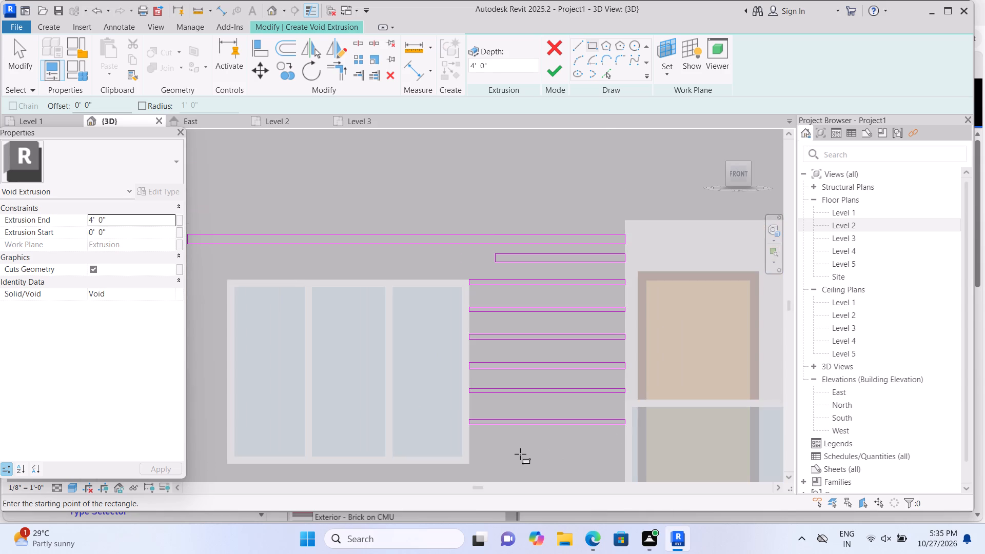
{"action": "left_click", "coordinate": [471, 438]}
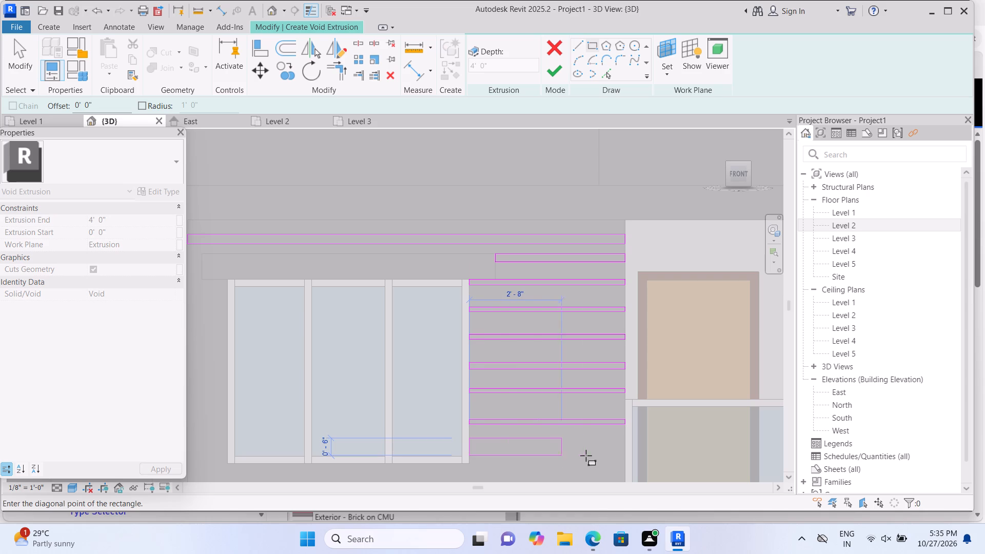
{"action": "scroll", "coordinate": [587, 456], "scroll_direction": "up", "scroll_amount": 3}
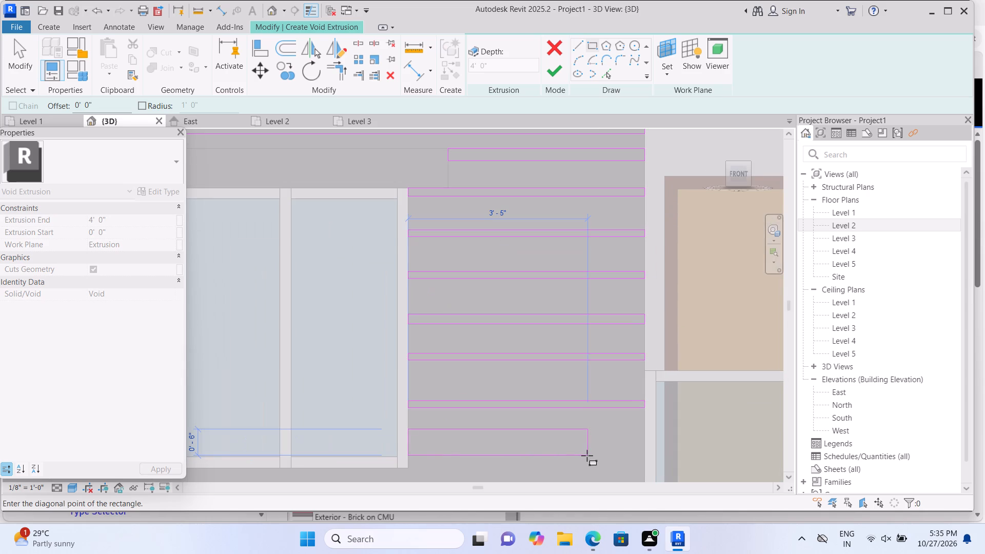
{"action": "scroll", "coordinate": [592, 450], "scroll_direction": "up", "scroll_amount": 3}
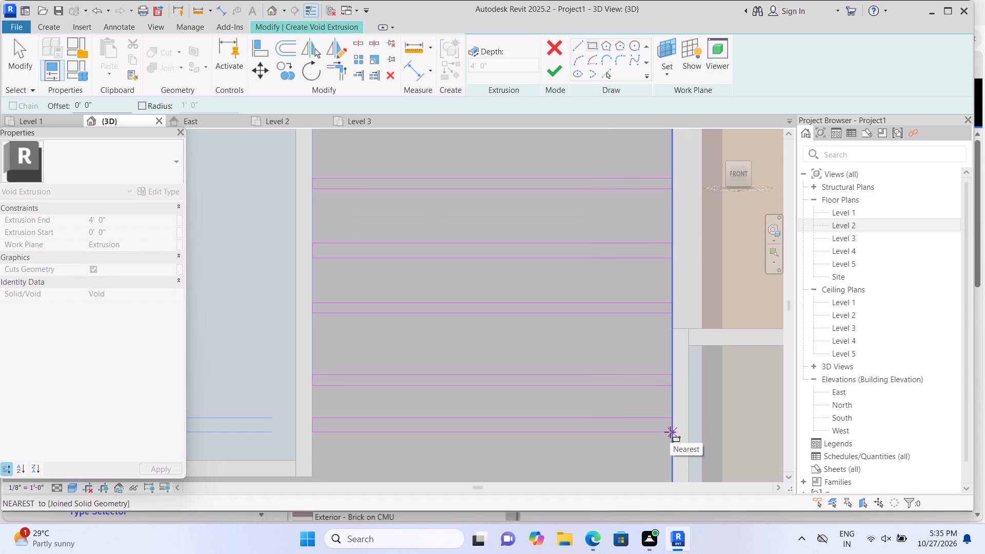
{"action": "scroll", "coordinate": [670, 431], "scroll_direction": "up", "scroll_amount": 2}
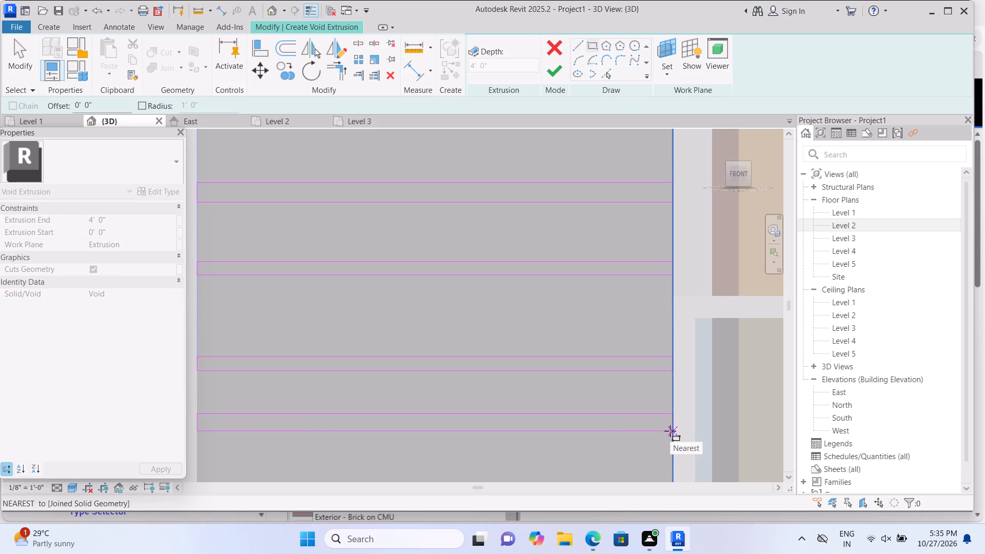
{"action": "left_click", "coordinate": [669, 423]}
{"action": "scroll", "coordinate": [669, 423], "scroll_direction": "down", "scroll_amount": 2}
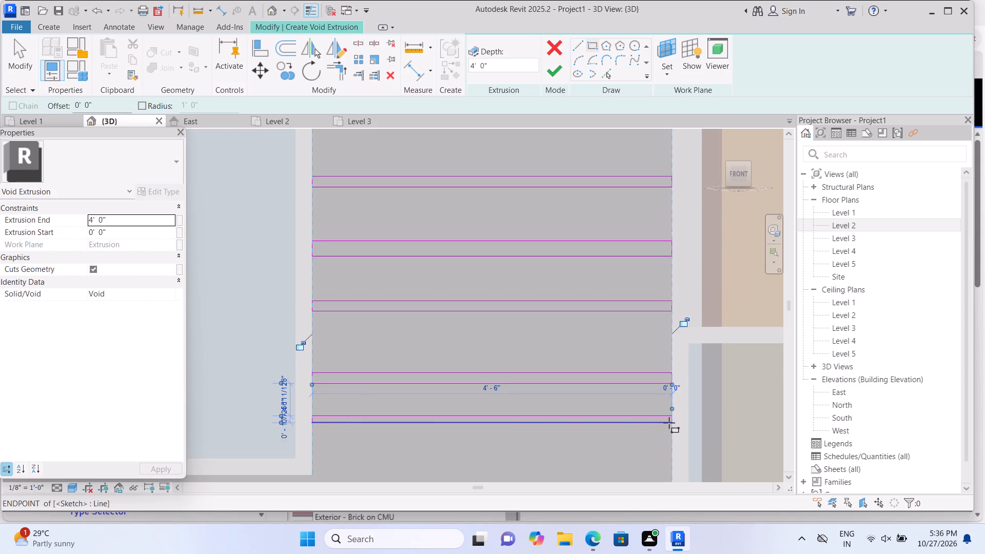
{"action": "scroll", "coordinate": [669, 423], "scroll_direction": "down", "scroll_amount": 3}
{"action": "key", "text": "Escape"}
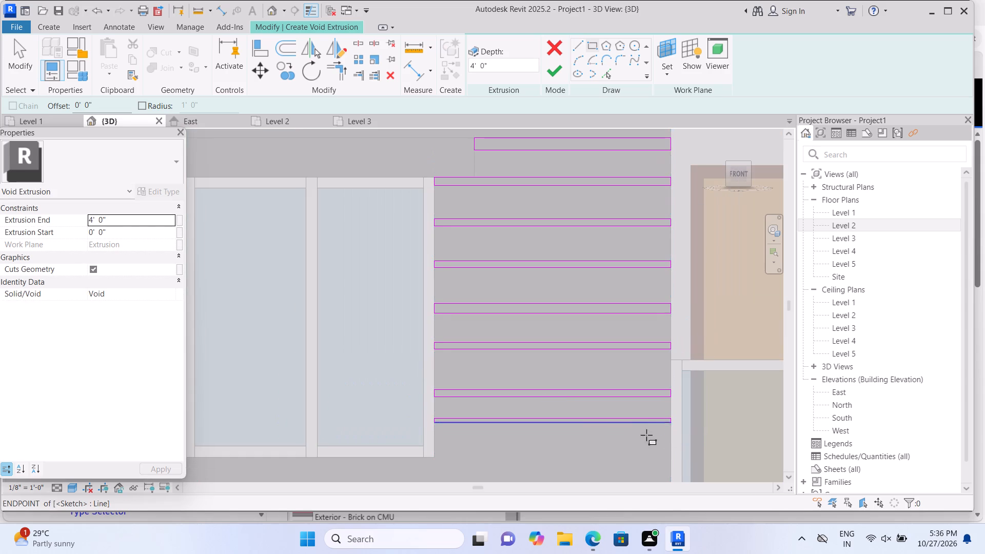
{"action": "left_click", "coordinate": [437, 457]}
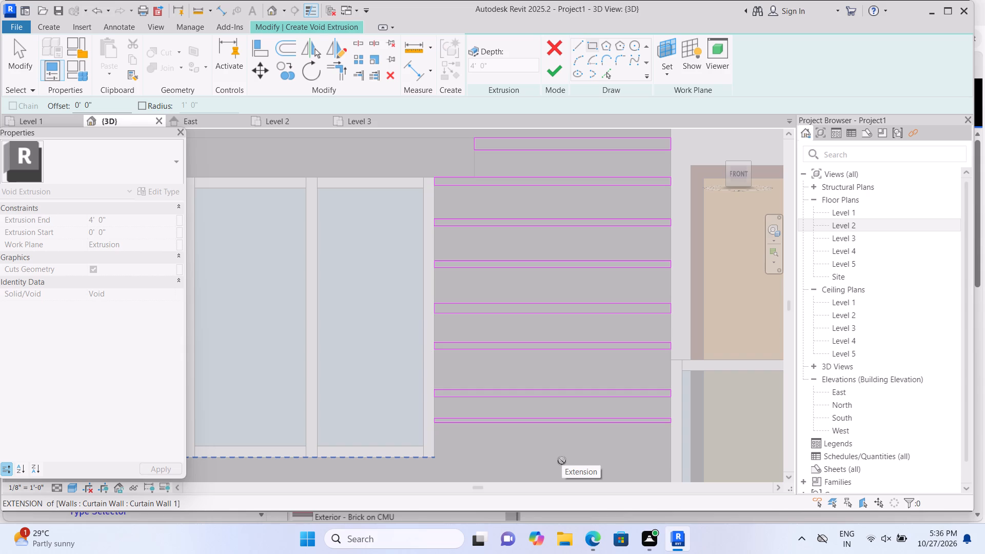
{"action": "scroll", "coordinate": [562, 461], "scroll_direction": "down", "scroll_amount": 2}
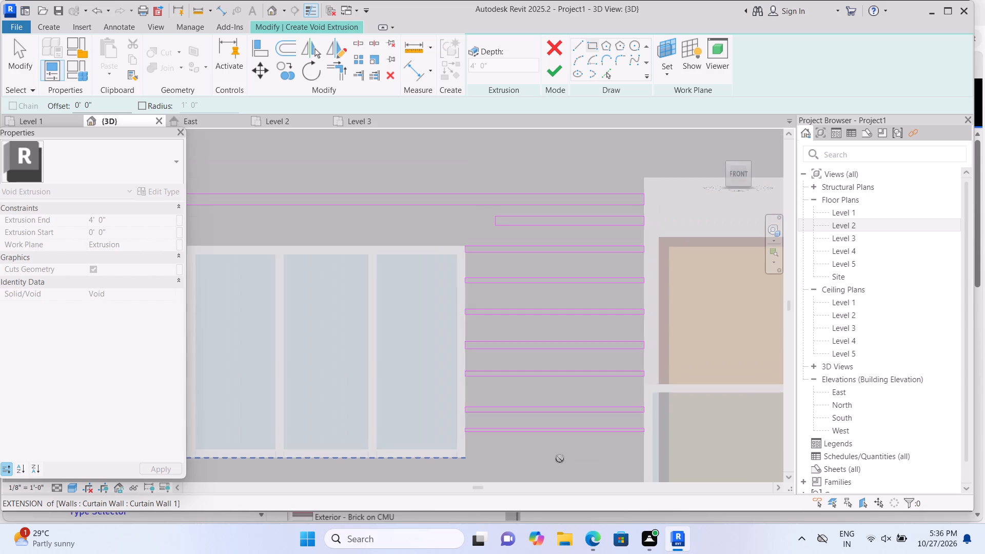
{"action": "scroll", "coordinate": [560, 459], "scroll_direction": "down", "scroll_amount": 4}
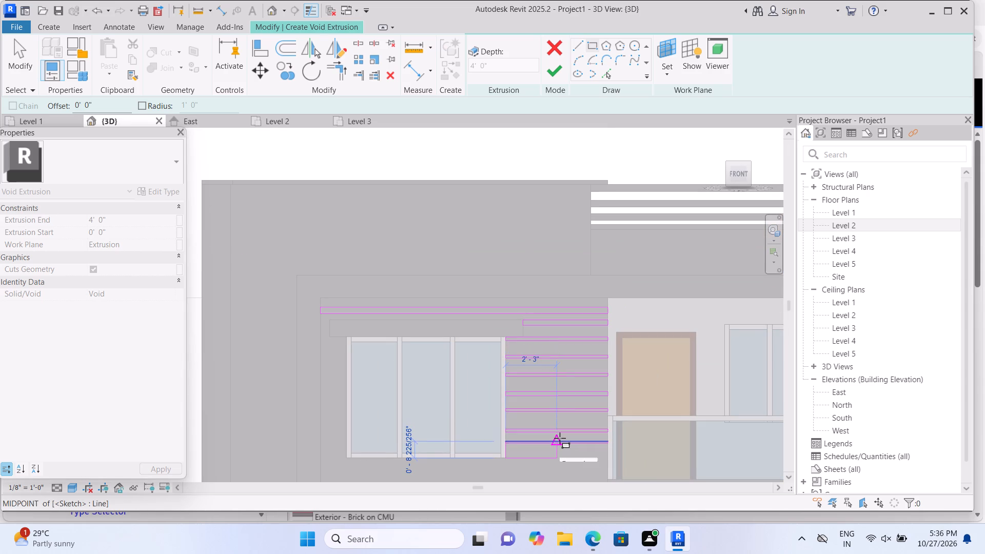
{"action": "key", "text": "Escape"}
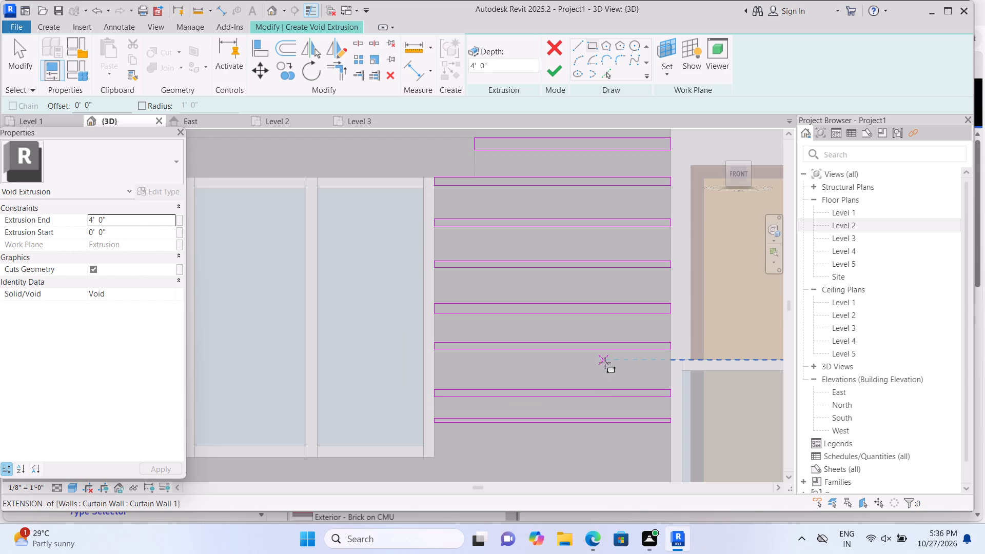
Sketch a thin void rectangle 12'-7 13/16" long directly under the window's bottom edge, spanning the full width of the recessed wall.
{"action": "scroll", "coordinate": [603, 363], "scroll_direction": "down", "scroll_amount": 6}
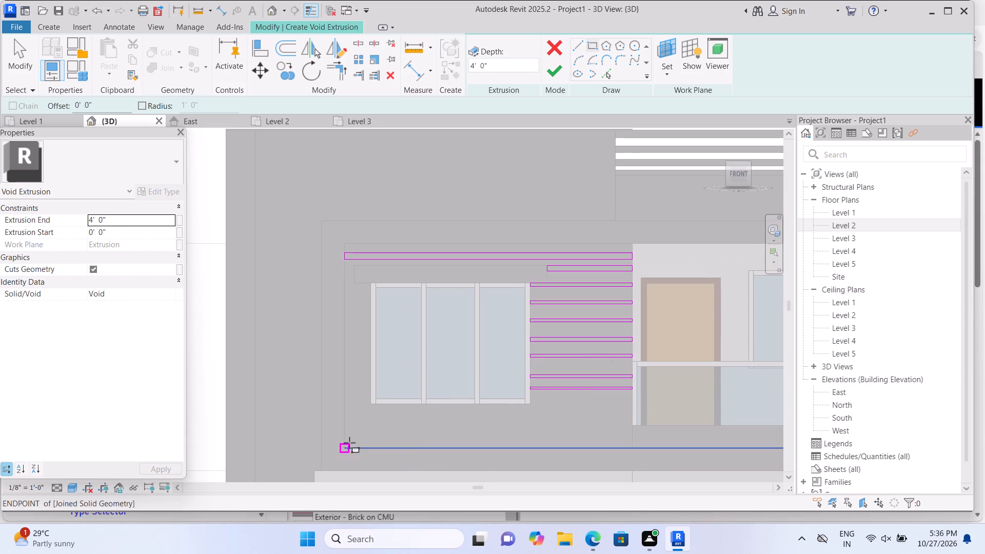
{"action": "left_click", "coordinate": [344, 403]}
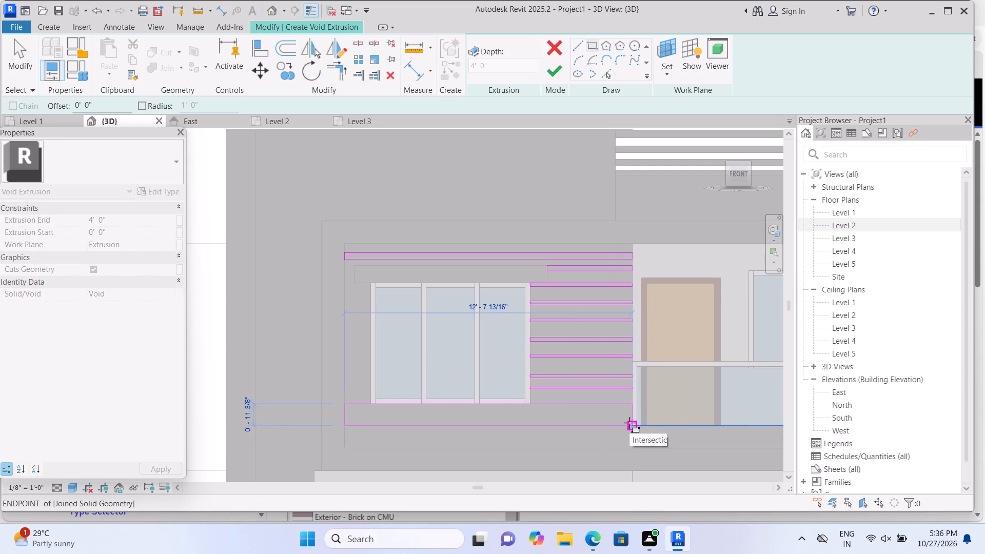
{"action": "scroll", "coordinate": [629, 423], "scroll_direction": "up", "scroll_amount": 5}
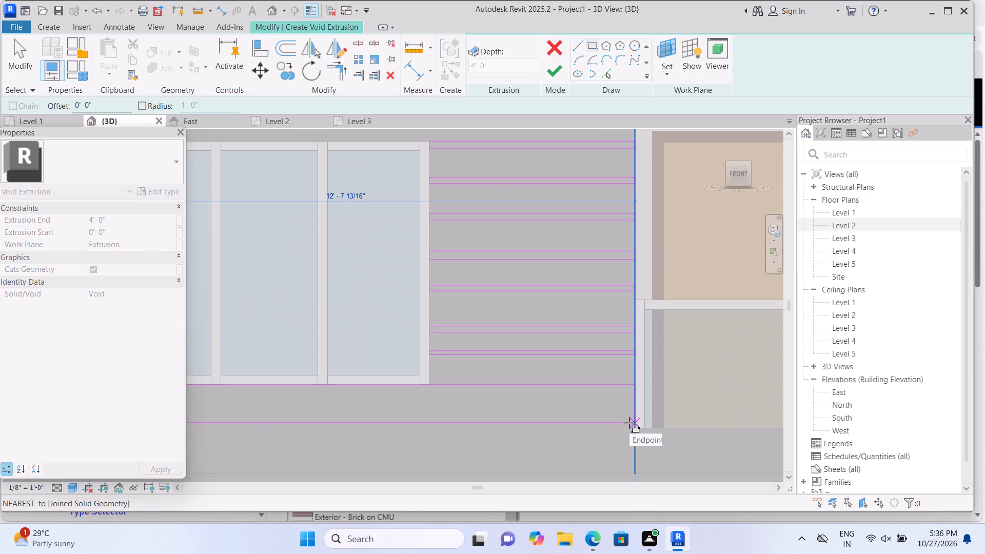
{"action": "left_click", "coordinate": [635, 391]}
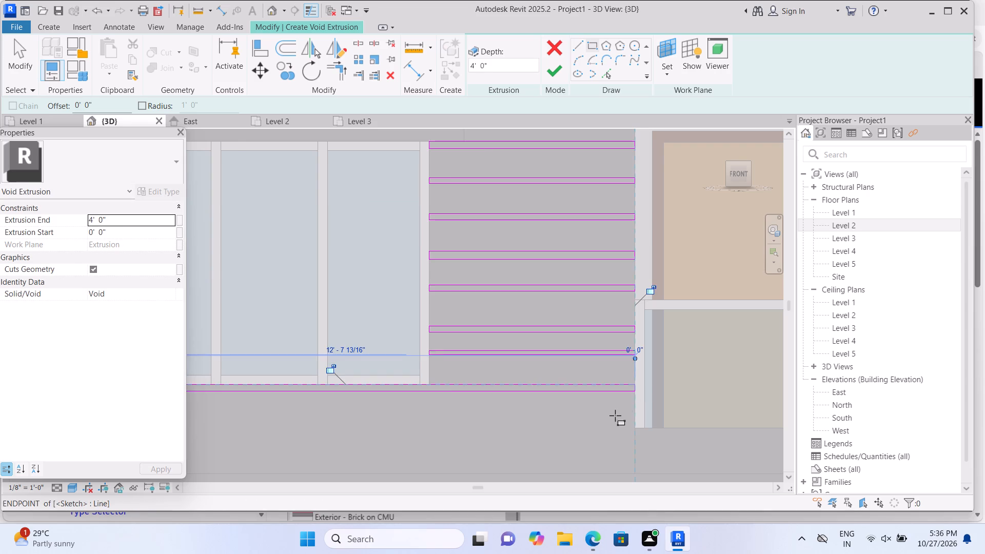
{"action": "scroll", "coordinate": [615, 417], "scroll_direction": "down", "scroll_amount": 4}
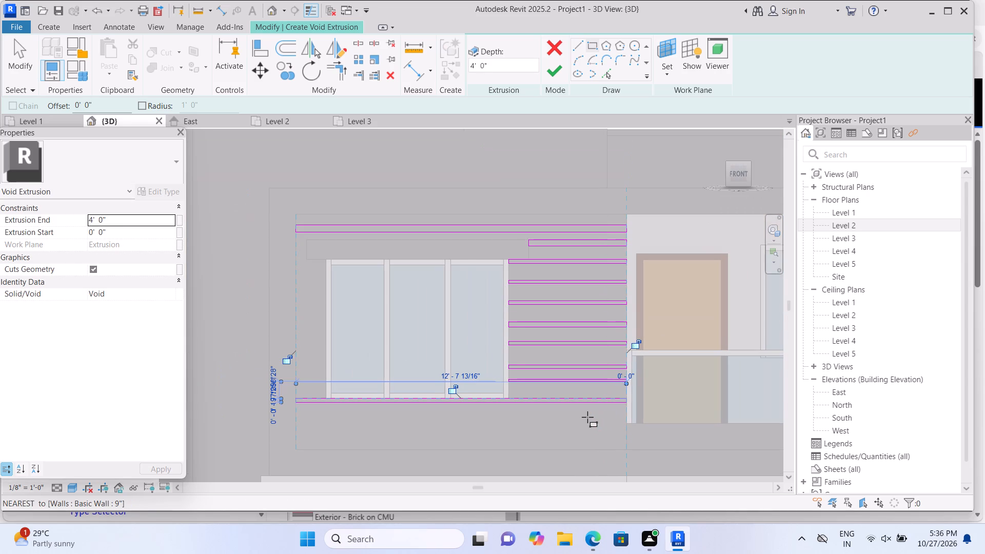
{"action": "key", "text": "Escape"}
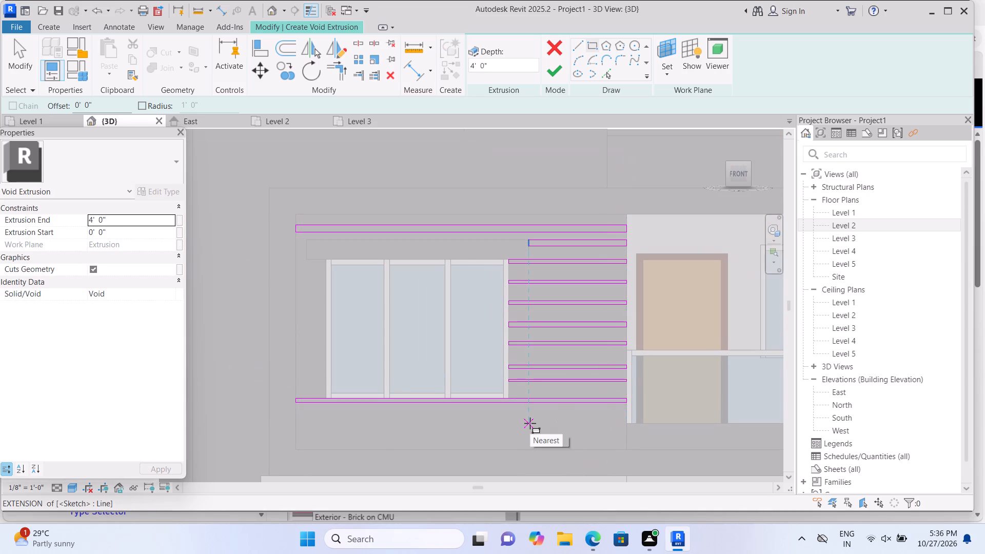
Sketch a second full-width void rectangle, 12'-7 13/16" long, below the under-window groove, with its lower edge at the balcony floor level.
{"action": "left_click", "coordinate": [297, 417]}
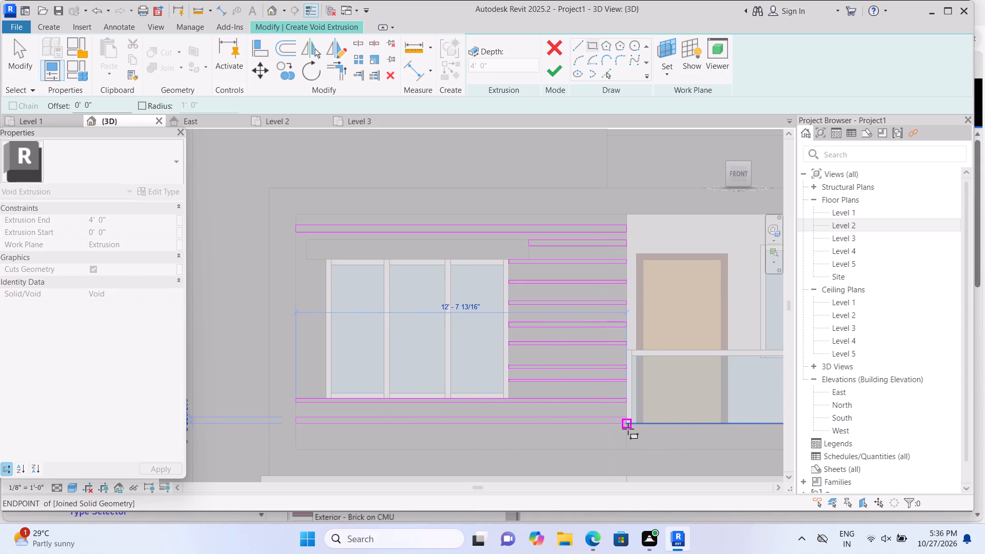
{"action": "scroll", "coordinate": [628, 429], "scroll_direction": "up", "scroll_amount": 2}
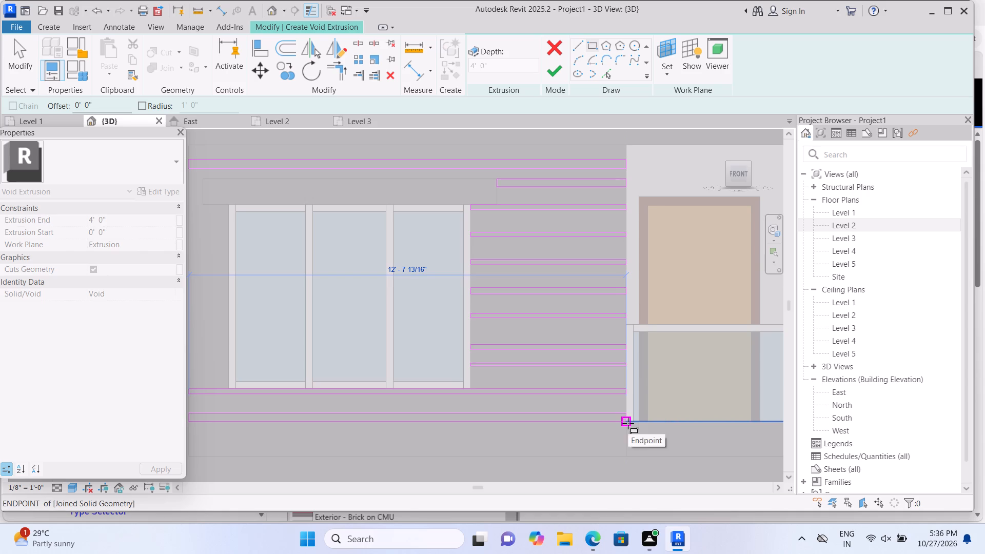
{"action": "left_click", "coordinate": [628, 423]}
{"action": "scroll", "coordinate": [628, 423], "scroll_direction": "down", "scroll_amount": 5}
{"action": "key", "text": "Escape"}
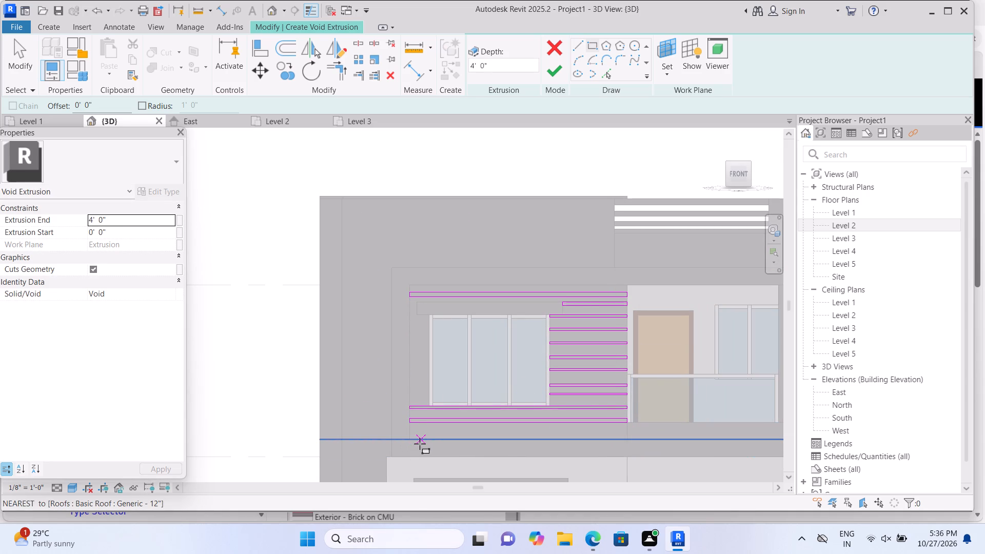
Sketch a third full-width void rectangle, 12'-7 13/16" long, below the previous one, just above the recessed wall's bottom edge.
{"action": "scroll", "coordinate": [419, 444], "scroll_direction": "up", "scroll_amount": 3}
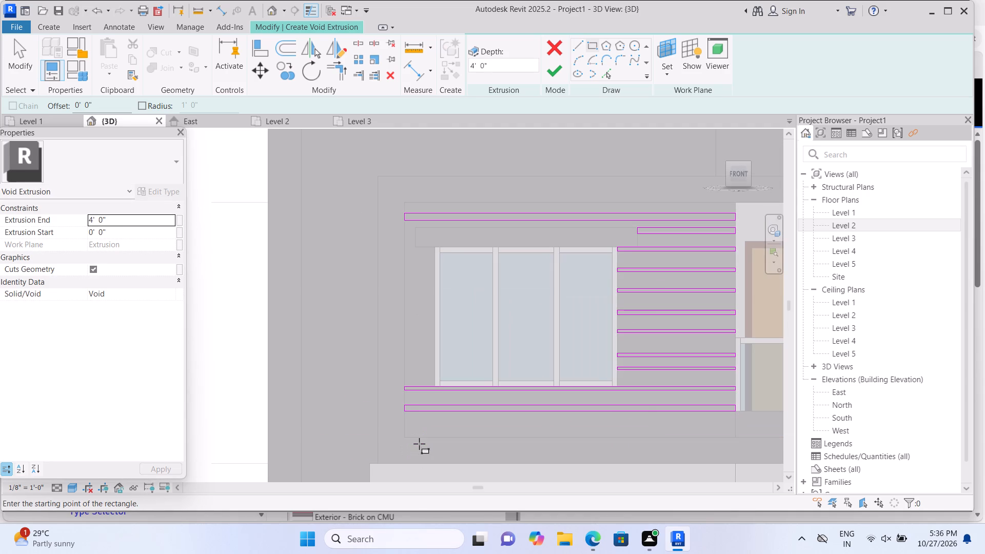
{"action": "scroll", "coordinate": [419, 444], "scroll_direction": "up", "scroll_amount": 1}
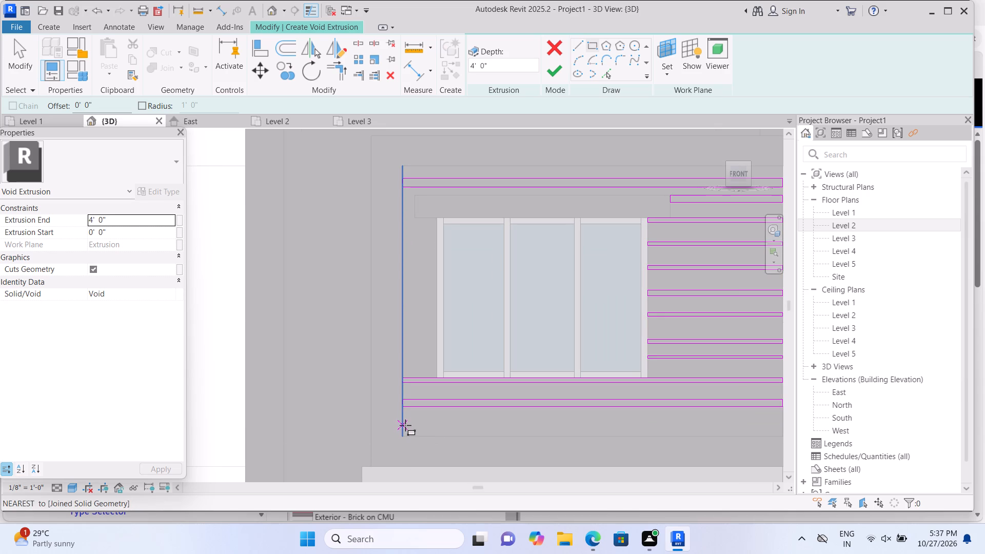
{"action": "left_click_drag", "start_coordinate": [405, 426], "coordinate": [510, 455]}
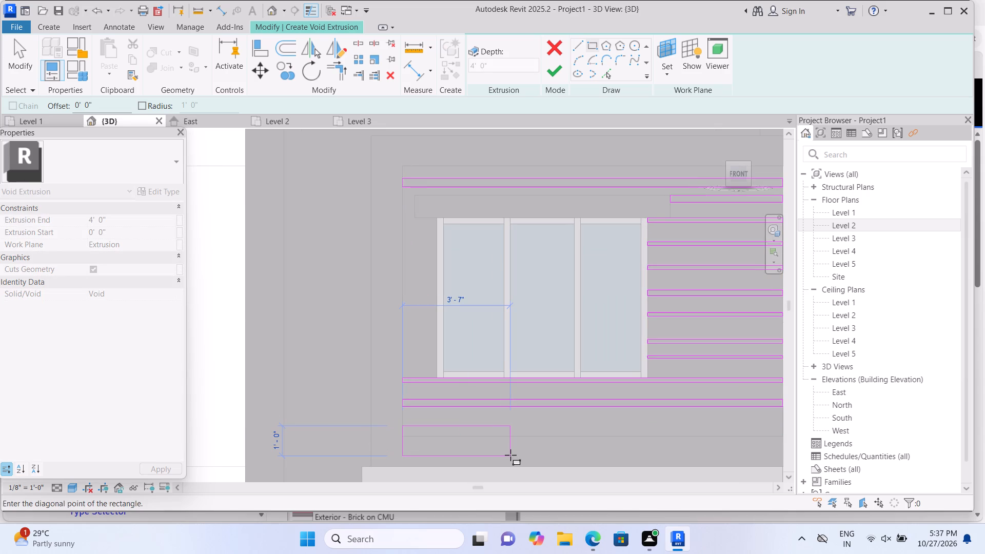
{"action": "scroll", "coordinate": [633, 432], "scroll_direction": "up", "scroll_amount": 1}
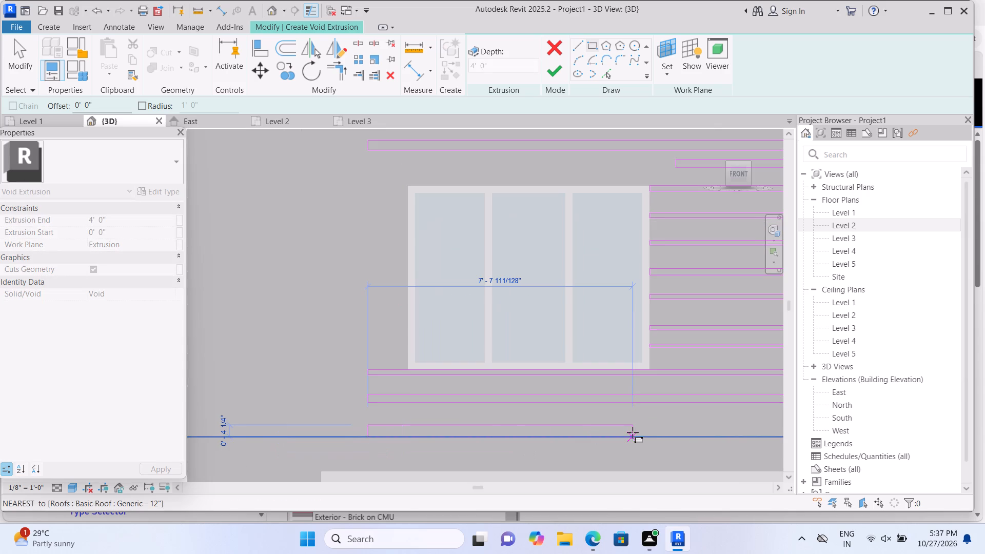
{"action": "middle_click", "coordinate": [633, 432]}
{"action": "scroll", "coordinate": [633, 432], "scroll_direction": "down", "scroll_amount": 7}
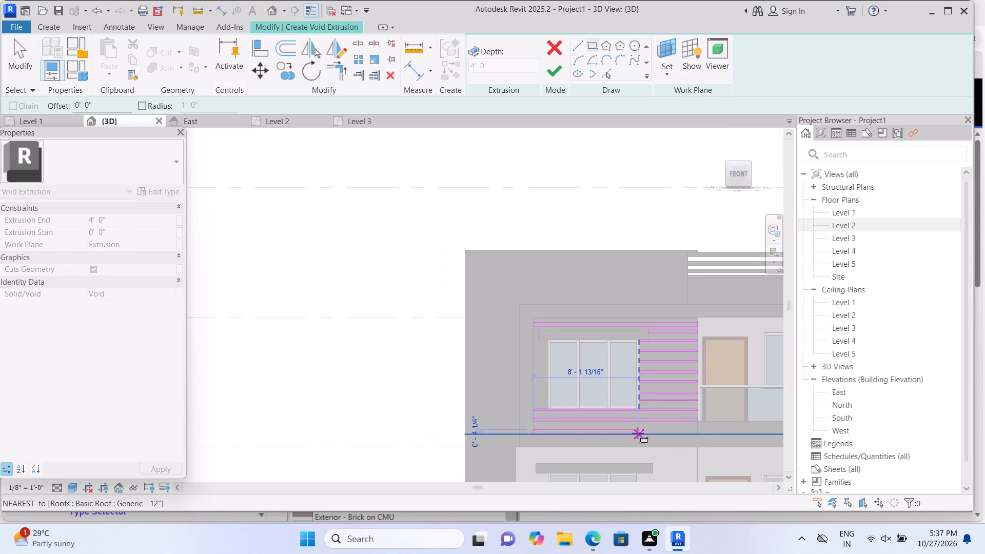
{"action": "scroll", "coordinate": [638, 433], "scroll_direction": "up", "scroll_amount": 1}
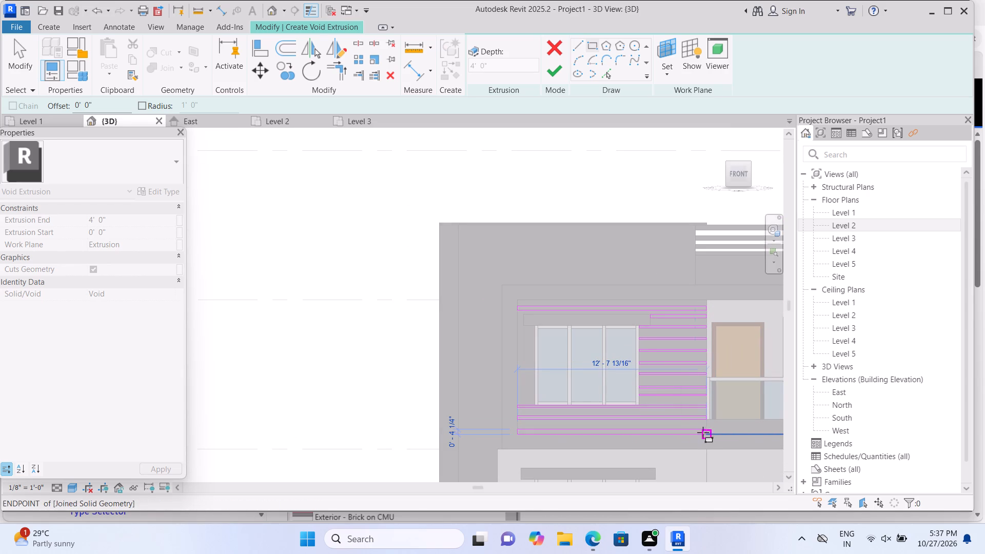
{"action": "scroll", "coordinate": [705, 431], "scroll_direction": "up", "scroll_amount": 6}
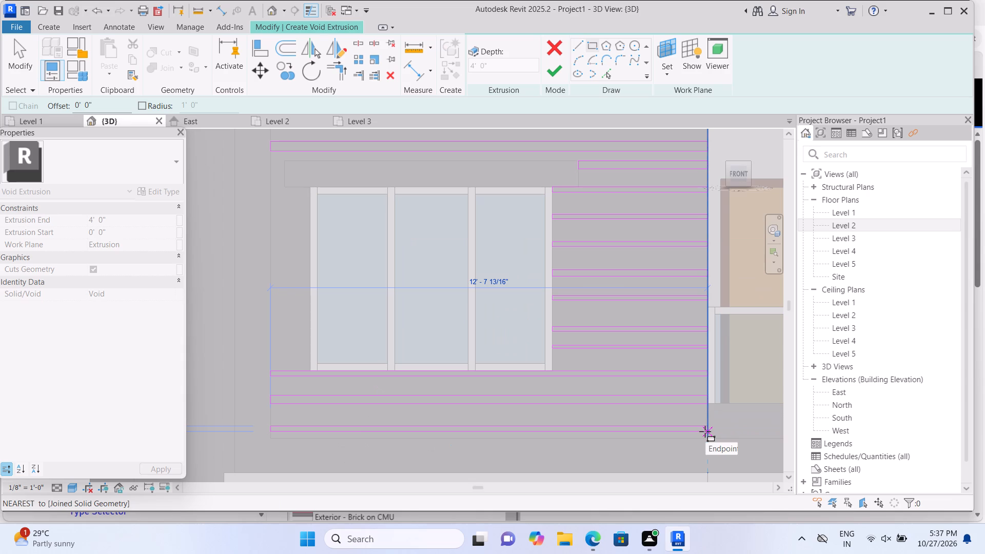
{"action": "left_click", "coordinate": [705, 431]}
{"action": "scroll", "coordinate": [705, 431], "scroll_direction": "down", "scroll_amount": 2}
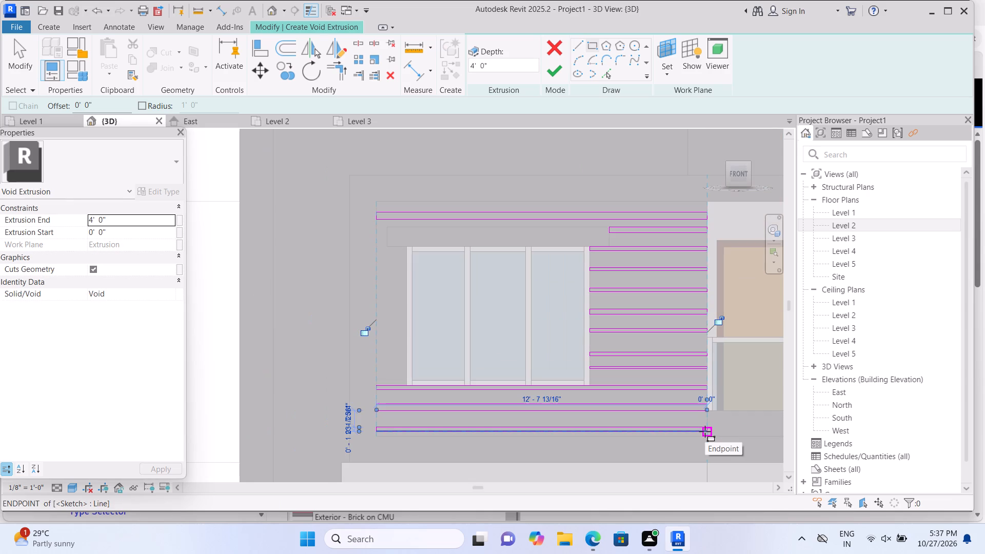
{"action": "key", "text": "Escape"}
Sketch a thin void rectangle 1'-1 13/16" long and about 1 1/4" high at the window's top level, from the recessed wall's left edge to the window frame.
{"action": "scroll", "coordinate": [705, 431], "scroll_direction": "down", "scroll_amount": 2}
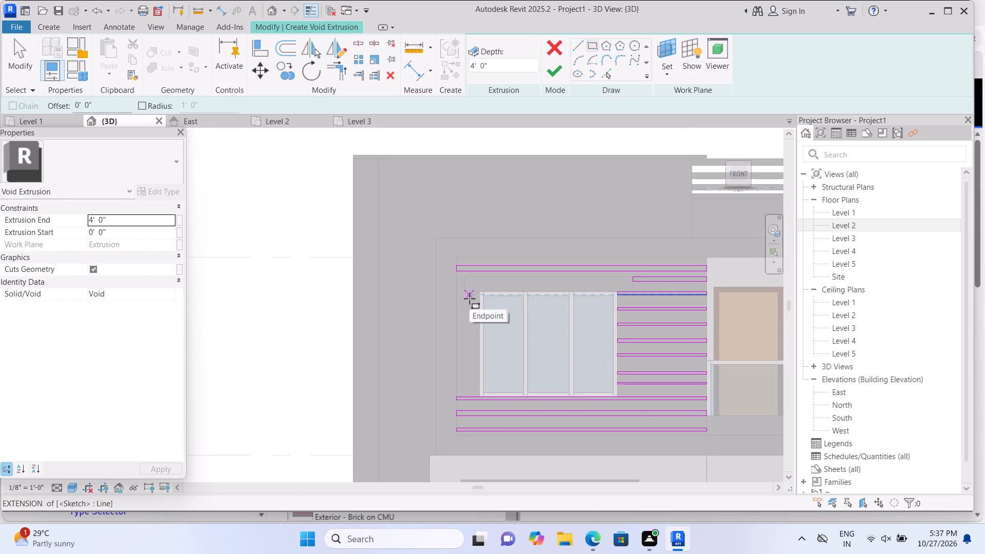
{"action": "scroll", "coordinate": [469, 299], "scroll_direction": "up", "scroll_amount": 2}
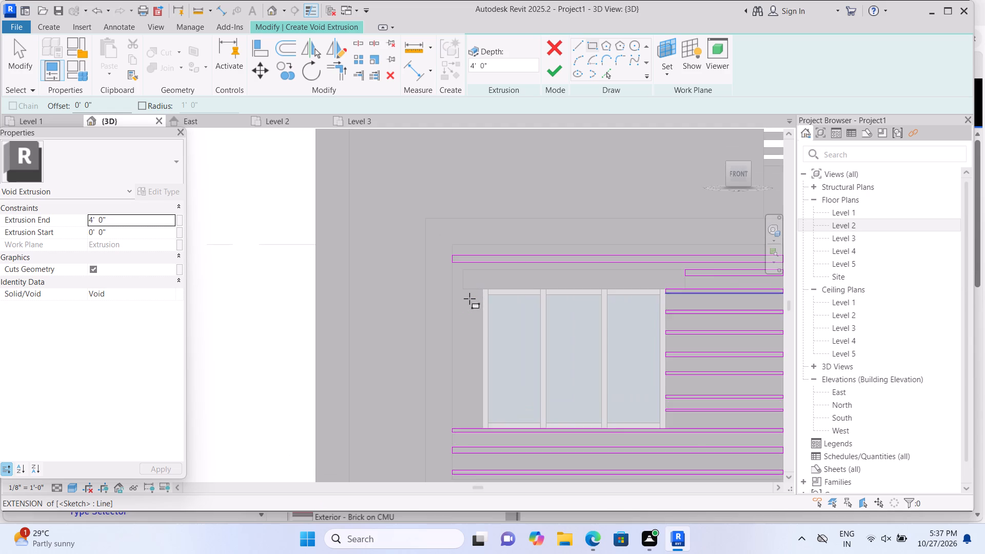
{"action": "scroll", "coordinate": [469, 299], "scroll_direction": "up", "scroll_amount": 3}
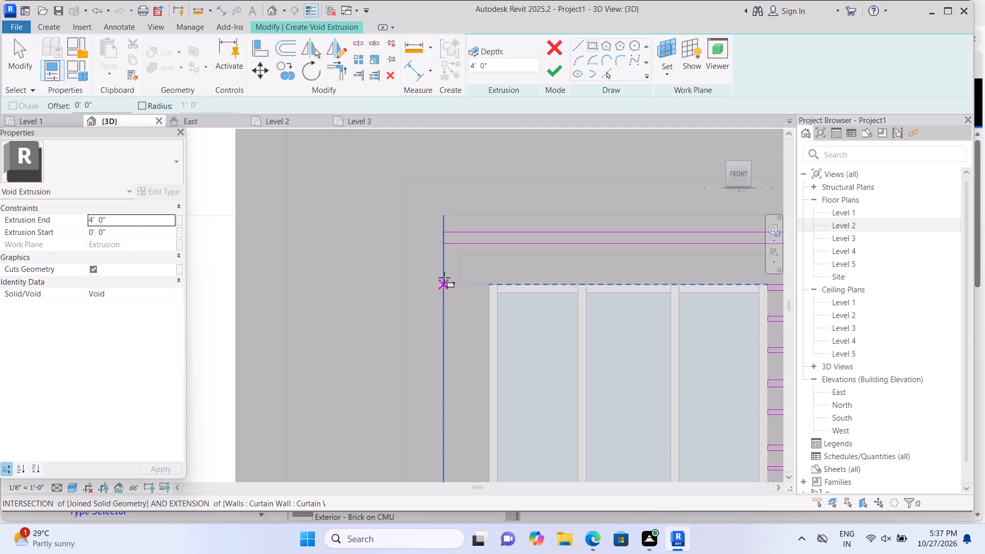
{"action": "left_click", "coordinate": [440, 286]}
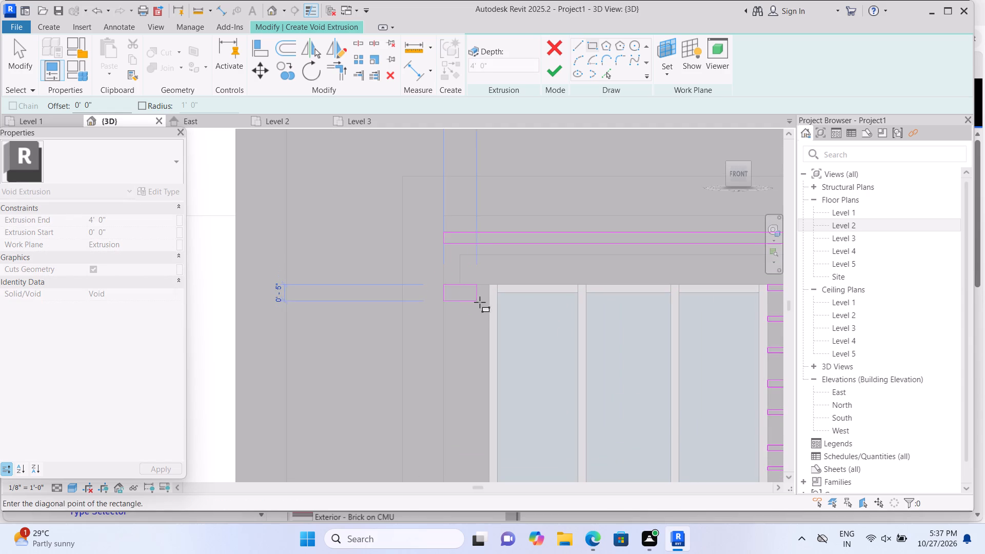
{"action": "scroll", "coordinate": [481, 303], "scroll_direction": "up", "scroll_amount": 4}
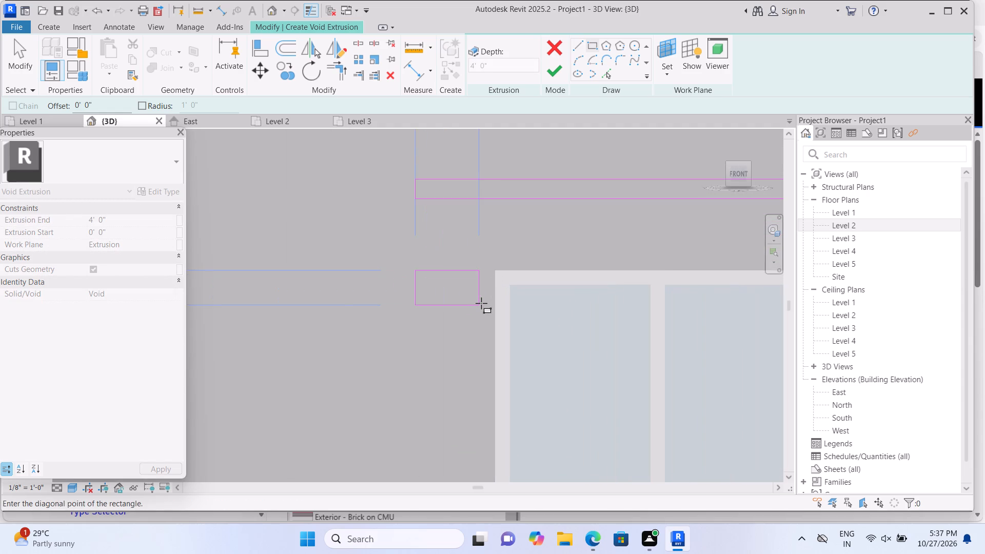
{"action": "scroll", "coordinate": [481, 303], "scroll_direction": "up", "scroll_amount": 2}
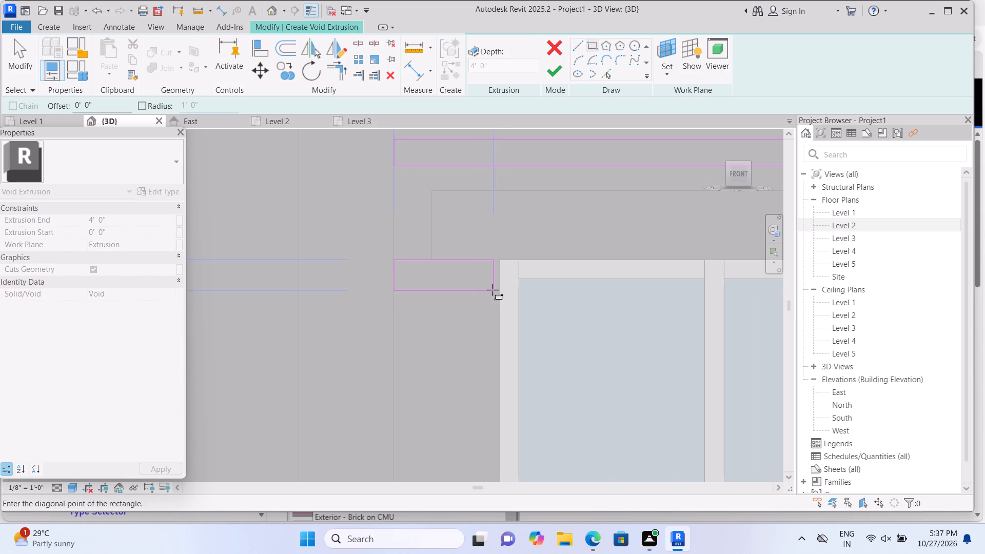
{"action": "left_click", "coordinate": [497, 269]}
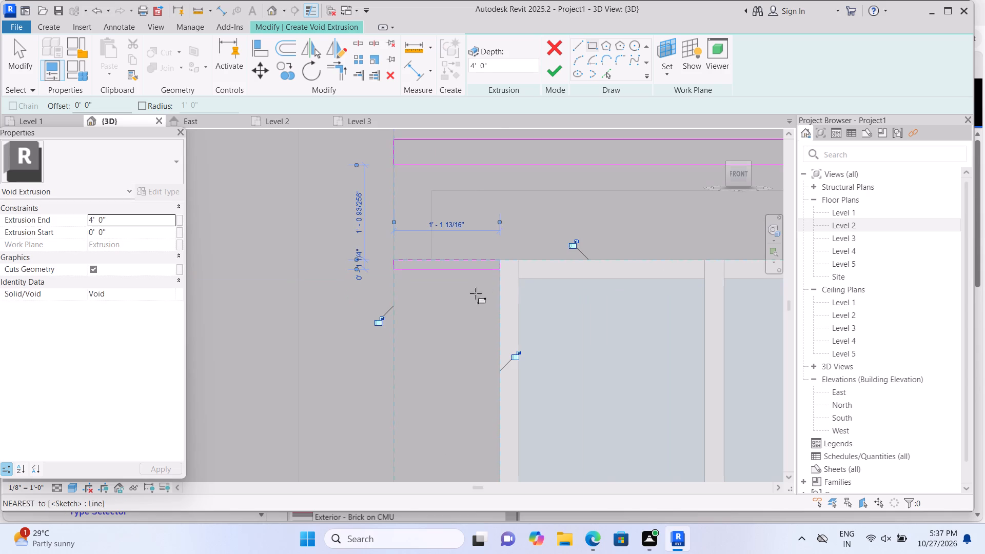
{"action": "scroll", "coordinate": [464, 321], "scroll_direction": "down", "scroll_amount": 3}
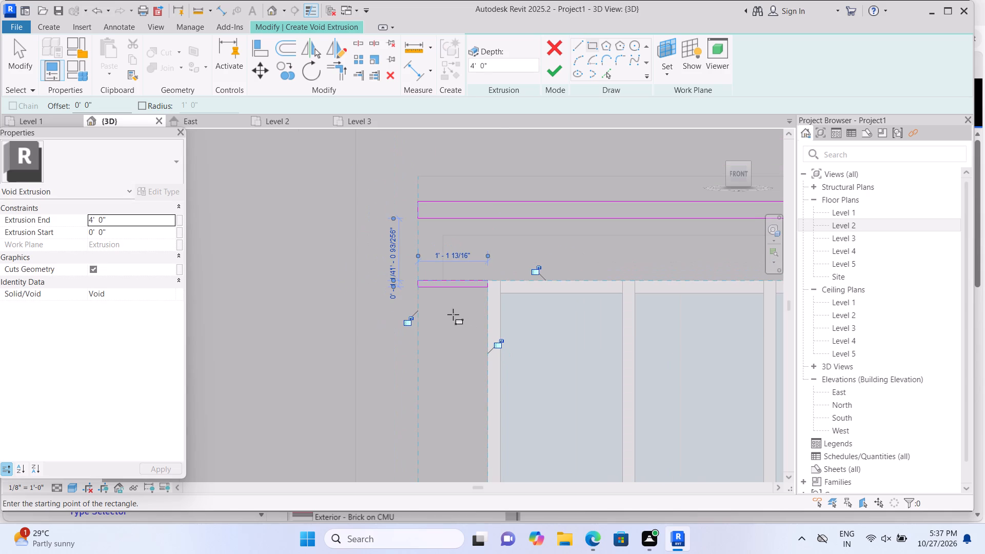
{"action": "key", "text": "Escape"}
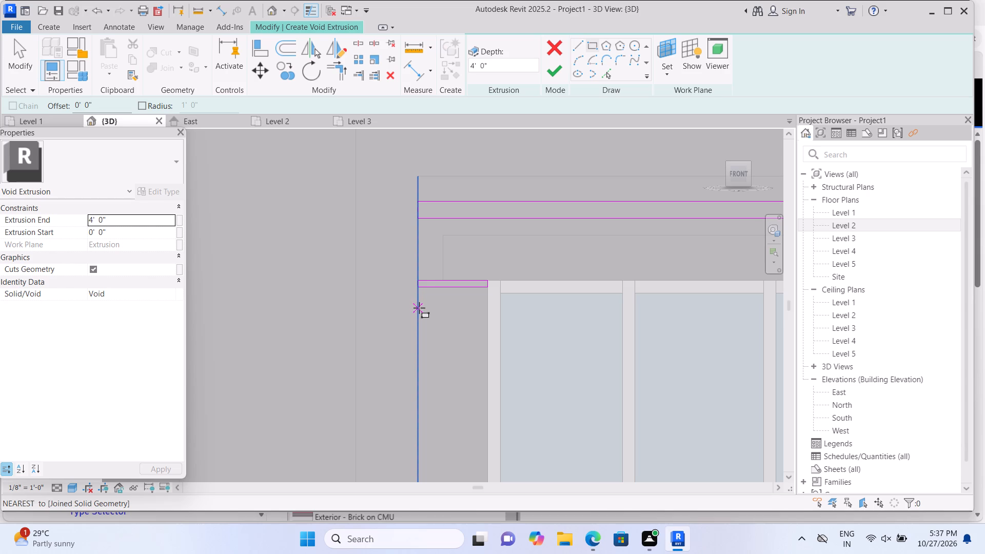
{"action": "scroll", "coordinate": [419, 308], "scroll_direction": "down", "scroll_amount": 7}
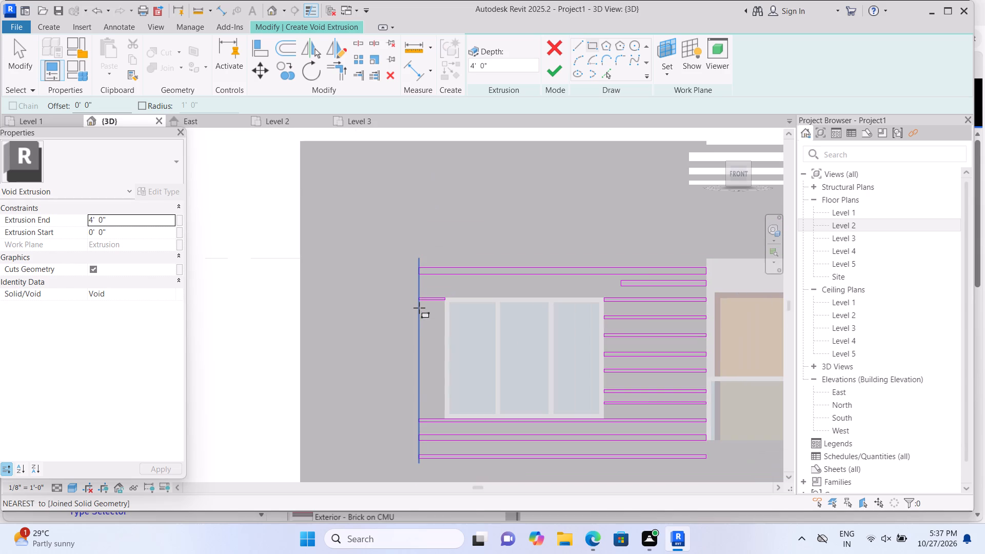
{"action": "scroll", "coordinate": [419, 308], "scroll_direction": "up", "scroll_amount": 1}
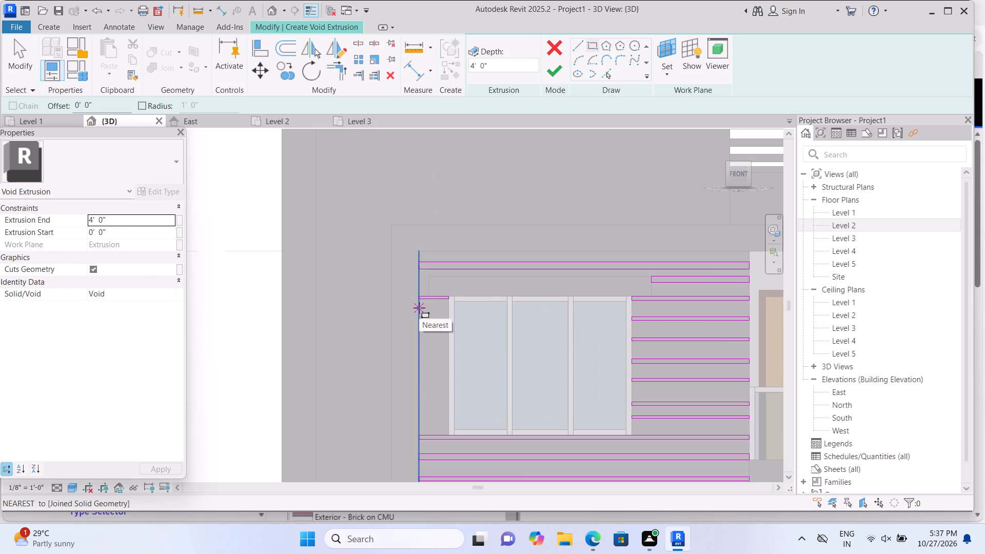
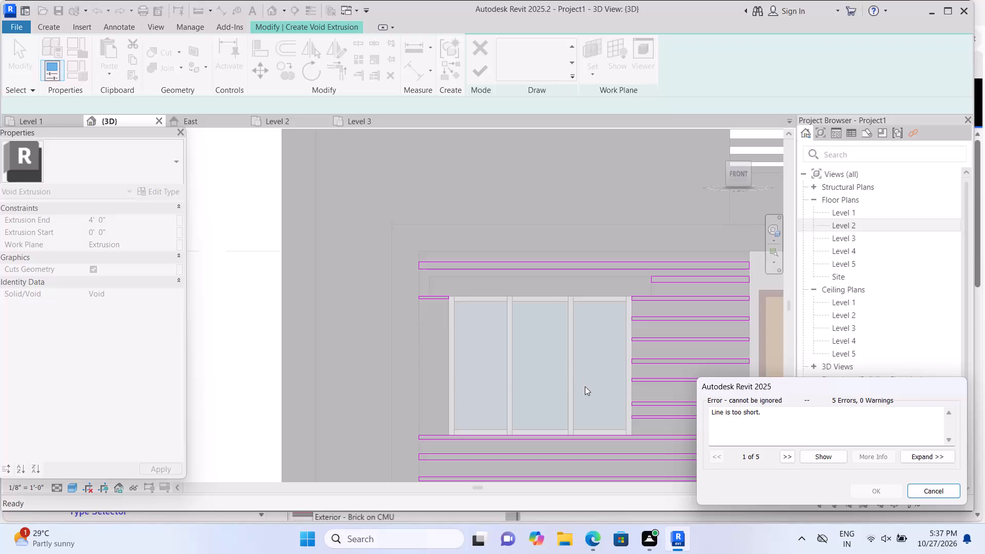
Sketch a second void rectangle 1'-1 13/16" long and about 1 1/2" high beside the window's left frame, level with the second right-side groove.
{"action": "left_click", "coordinate": [926, 485]}
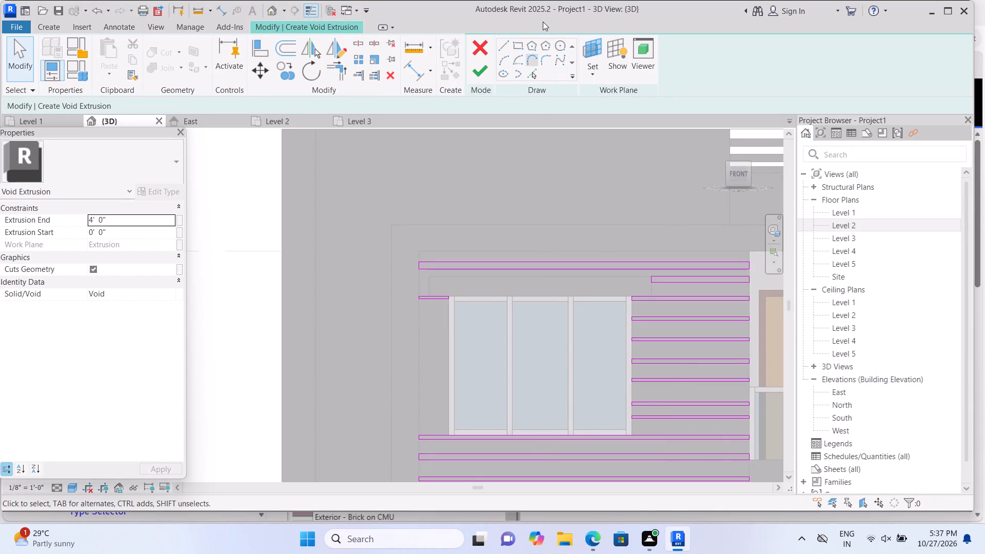
{"action": "left_click", "coordinate": [518, 41]}
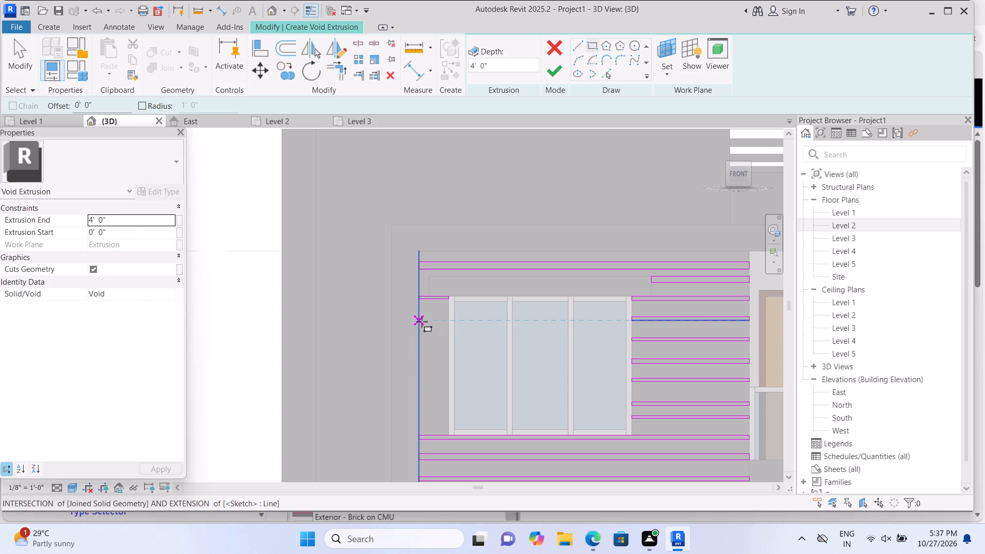
{"action": "left_click_drag", "start_coordinate": [422, 321], "coordinate": [441, 324]}
{"action": "scroll", "coordinate": [441, 324], "scroll_direction": "up", "scroll_amount": 2}
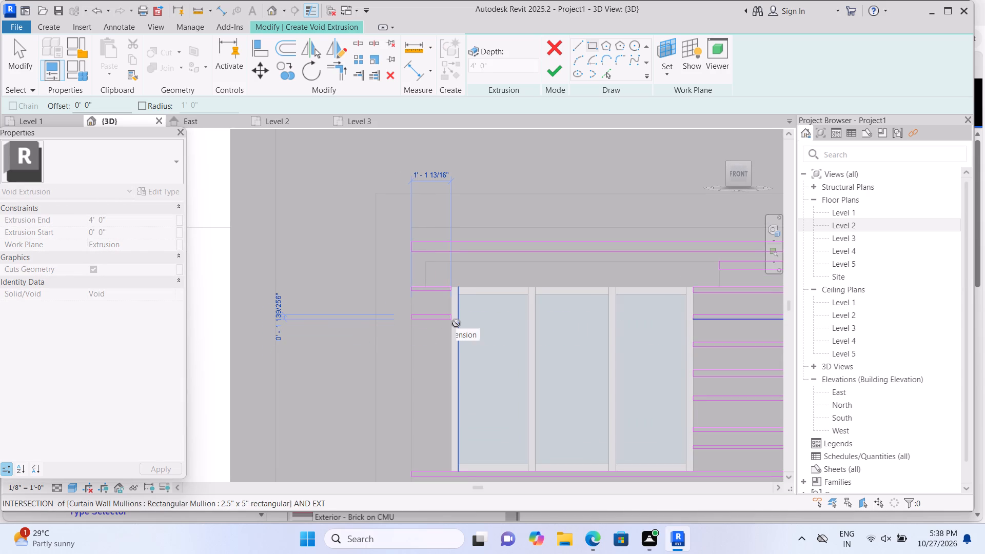
{"action": "scroll", "coordinate": [451, 313], "scroll_direction": "up", "scroll_amount": 4}
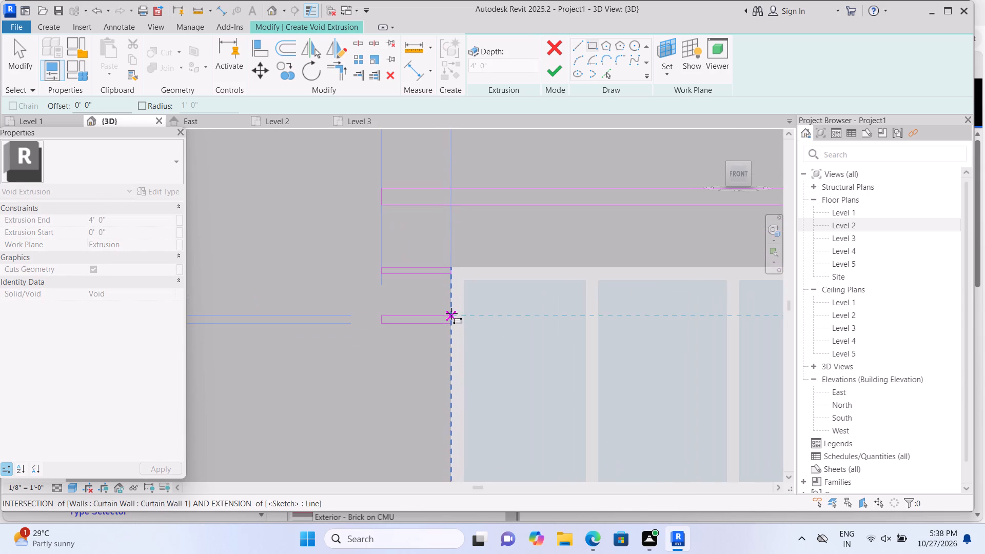
{"action": "scroll", "coordinate": [451, 313], "scroll_direction": "up", "scroll_amount": 1}
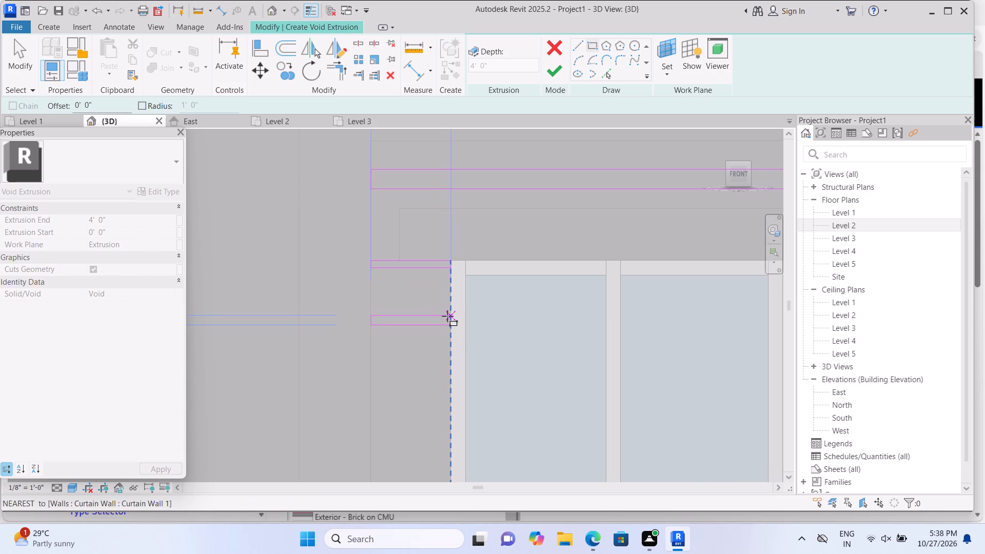
{"action": "left_click", "coordinate": [447, 316]}
{"action": "scroll", "coordinate": [447, 316], "scroll_direction": "down", "scroll_amount": 5}
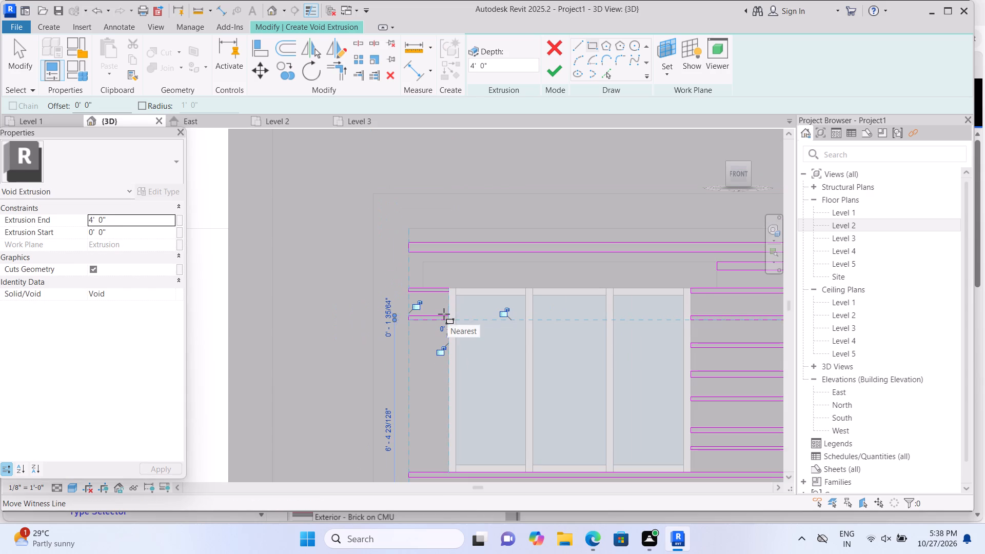
{"action": "key", "text": "Escape"}
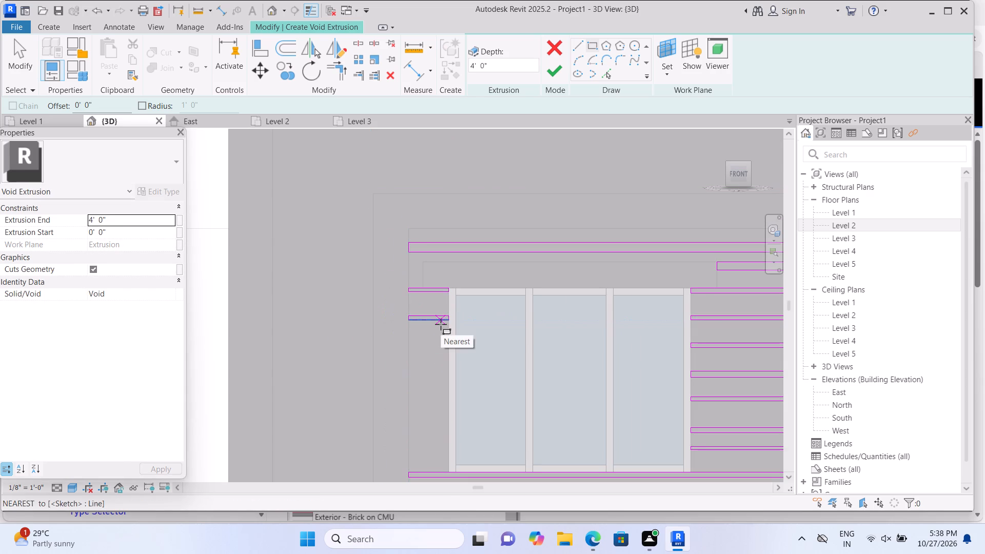
Sketch a third void rectangle 1'-1 13/16" long and about 1 1/8" high left of the window, level with the third right-side groove.
{"action": "left_click", "coordinate": [408, 349]}
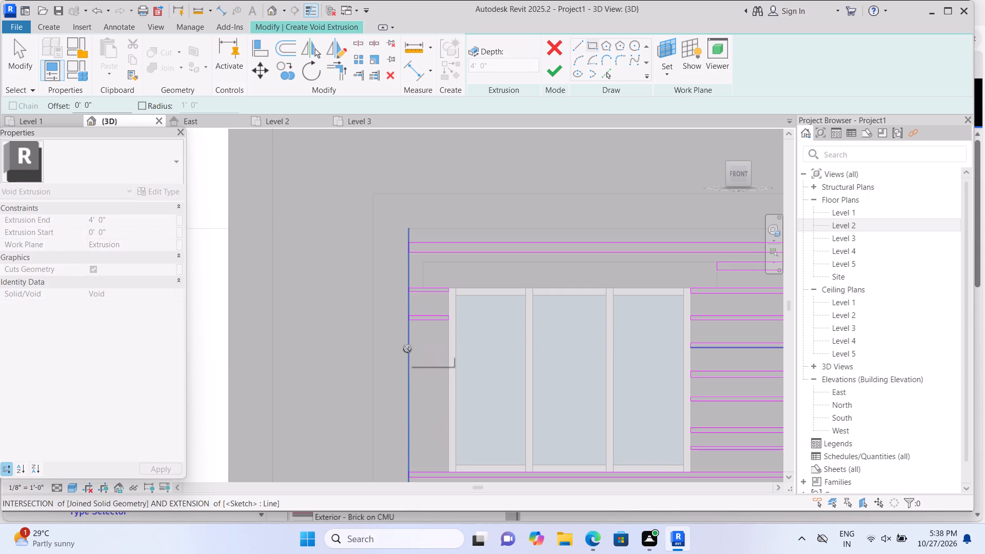
{"action": "scroll", "coordinate": [445, 350], "scroll_direction": "up", "scroll_amount": 1}
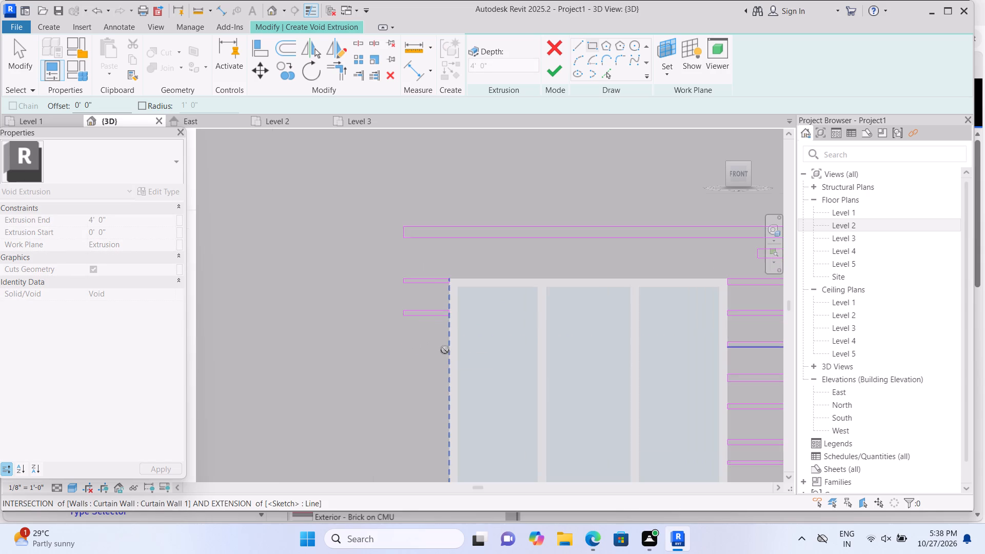
{"action": "scroll", "coordinate": [445, 350], "scroll_direction": "up", "scroll_amount": 4}
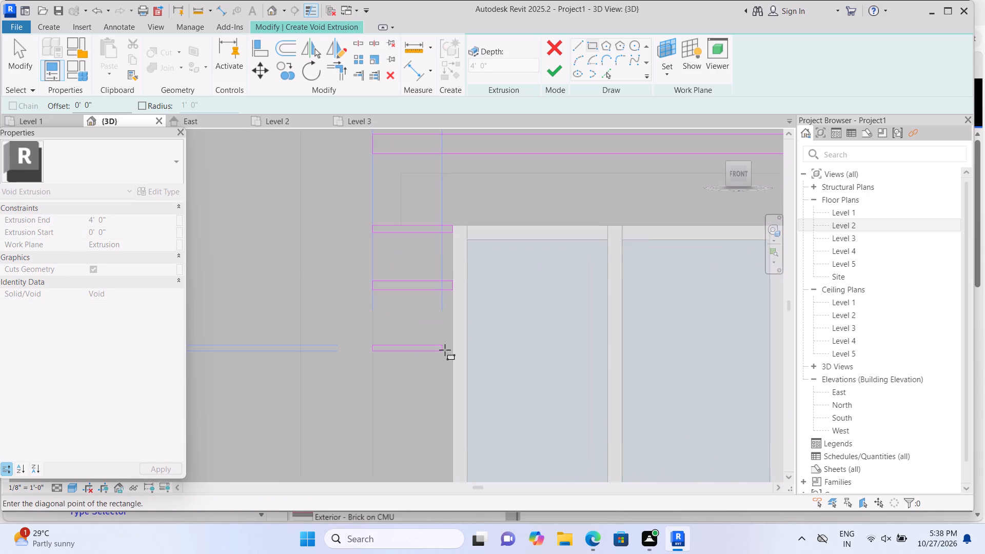
{"action": "scroll", "coordinate": [445, 350], "scroll_direction": "up", "scroll_amount": 2}
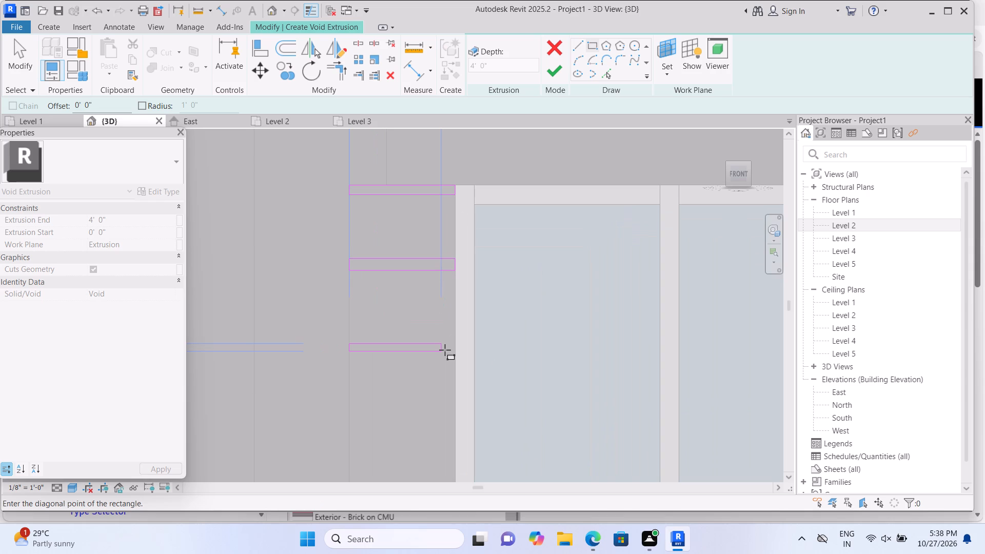
{"action": "scroll", "coordinate": [445, 350], "scroll_direction": "up", "scroll_amount": 2}
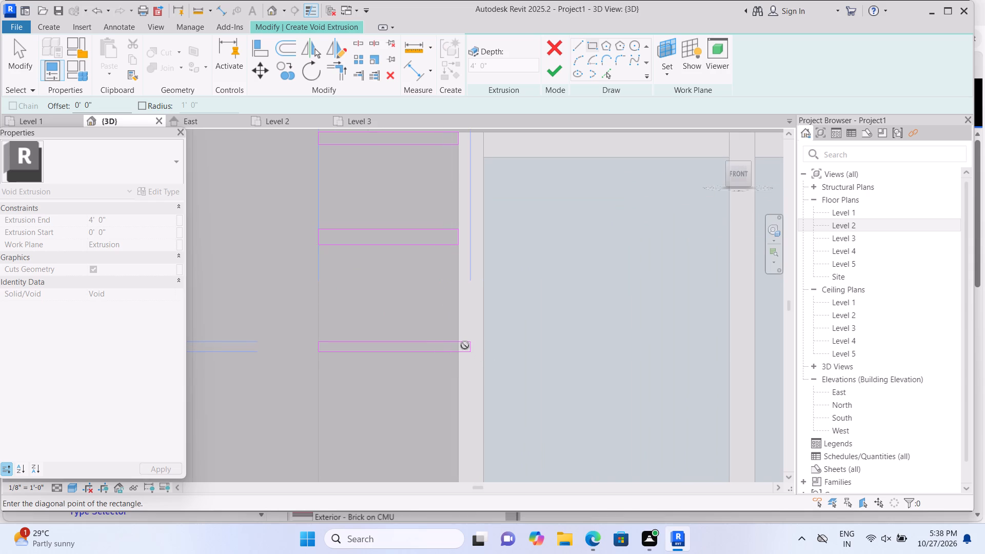
{"action": "scroll", "coordinate": [465, 345], "scroll_direction": "up", "scroll_amount": 1}
{"action": "scroll", "coordinate": [465, 345], "scroll_direction": "down", "scroll_amount": 1}
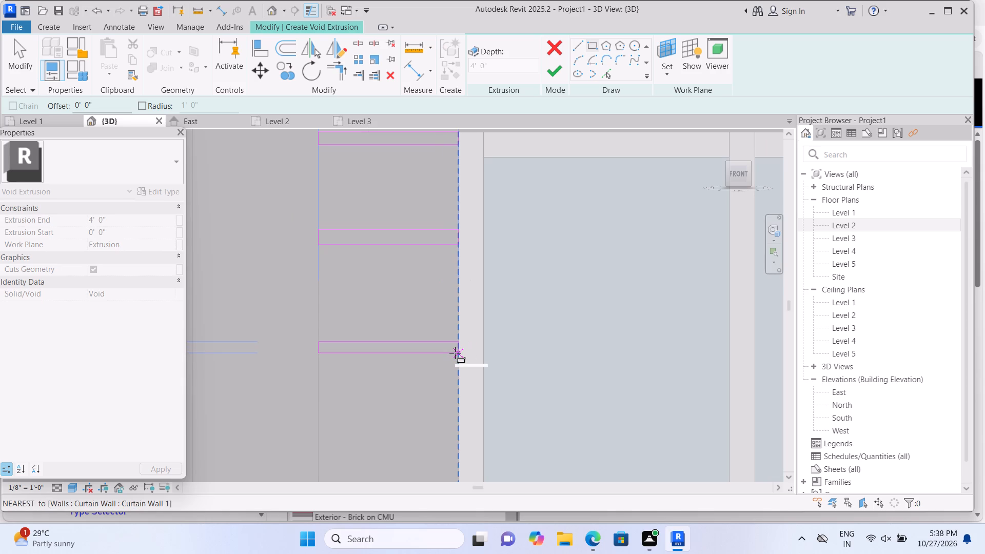
{"action": "left_click", "coordinate": [455, 353]}
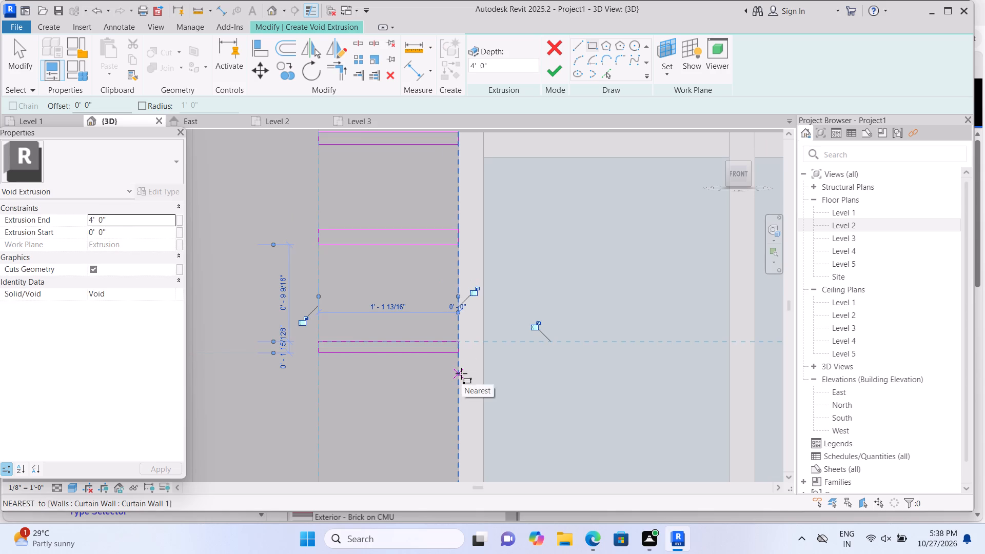
{"action": "key", "text": "Escape"}
Sketch a fourth void rectangle 1'-1 13/16" long and about 1 3/16" high left of the window, level with the fourth right-side groove.
{"action": "scroll", "coordinate": [461, 373], "scroll_direction": "down", "scroll_amount": 8}
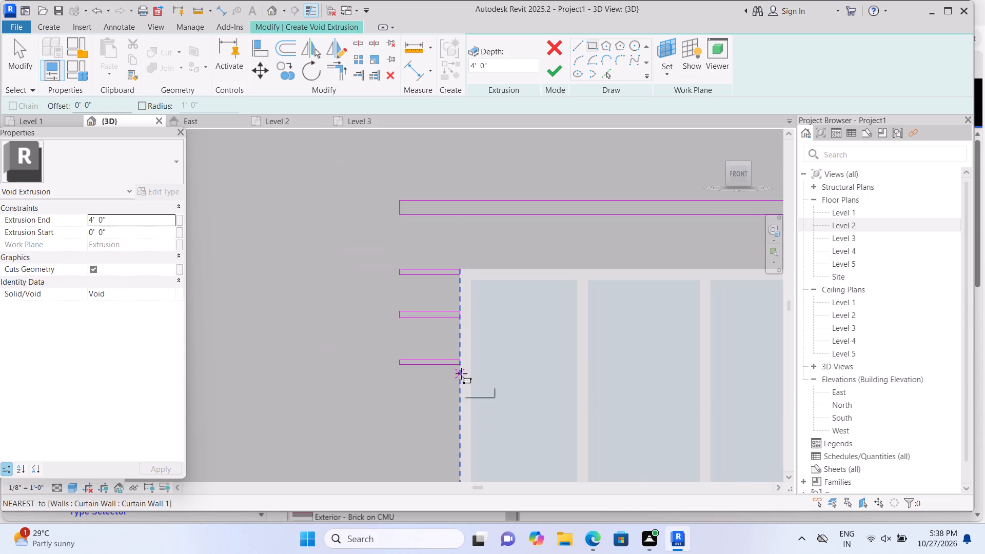
{"action": "scroll", "coordinate": [461, 373], "scroll_direction": "down", "scroll_amount": 2}
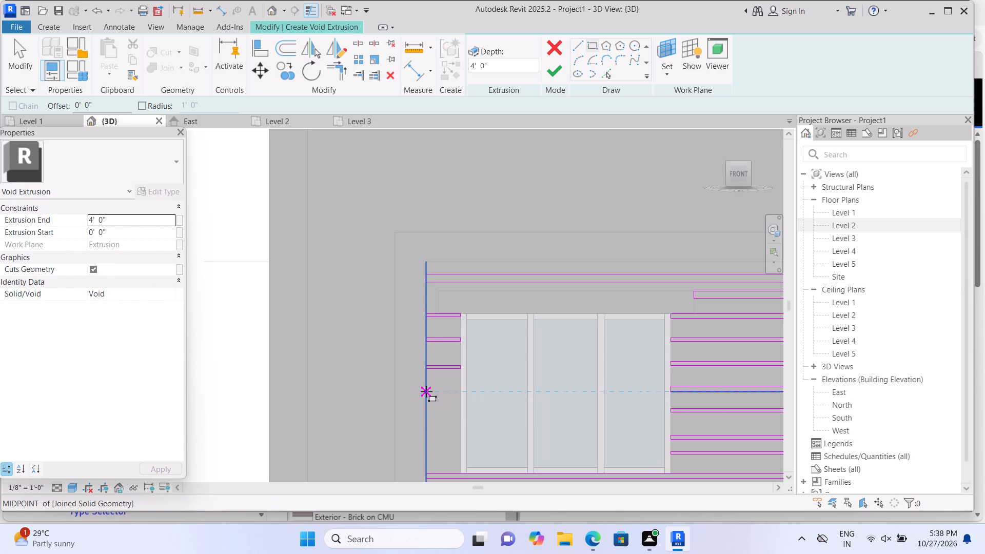
{"action": "left_click", "coordinate": [425, 389]}
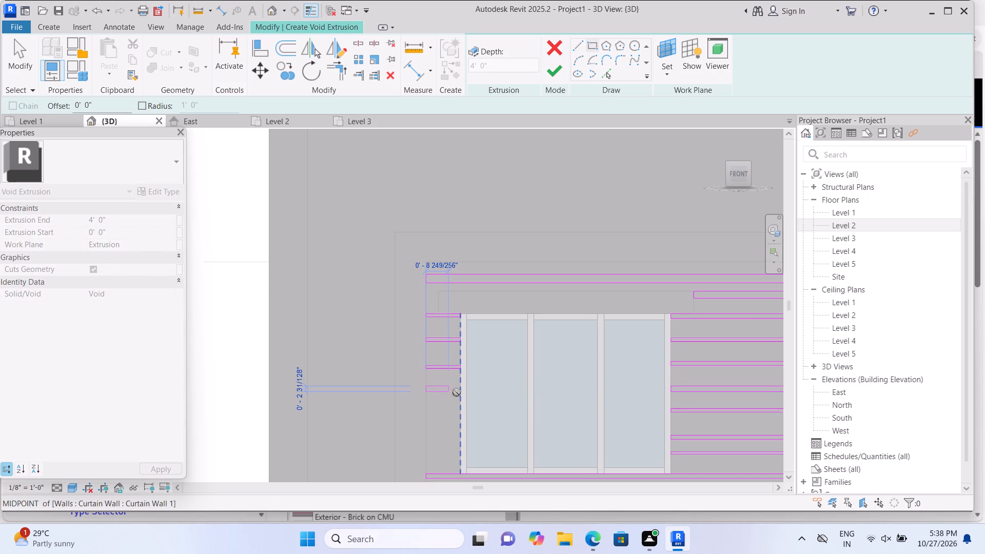
{"action": "scroll", "coordinate": [455, 394], "scroll_direction": "up", "scroll_amount": 3}
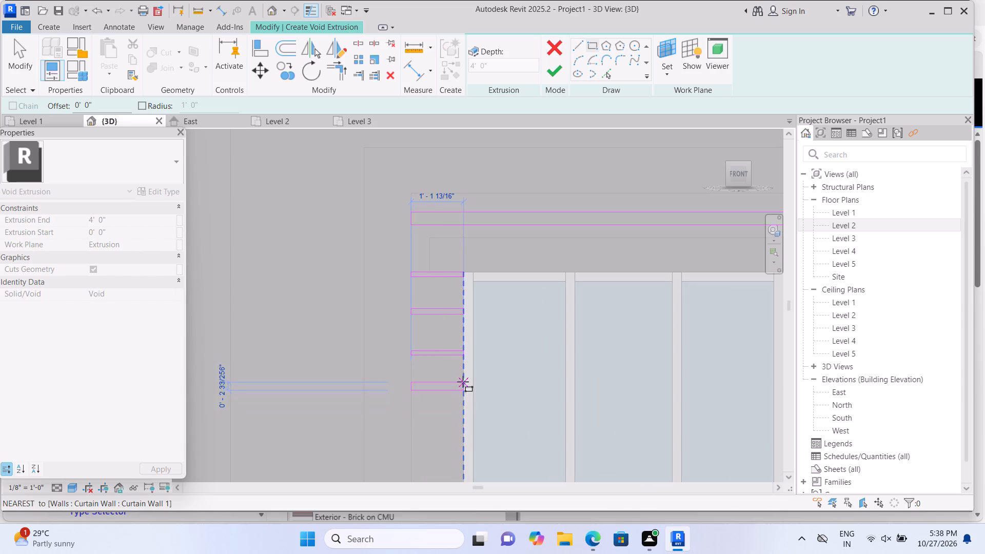
{"action": "left_click", "coordinate": [460, 386]}
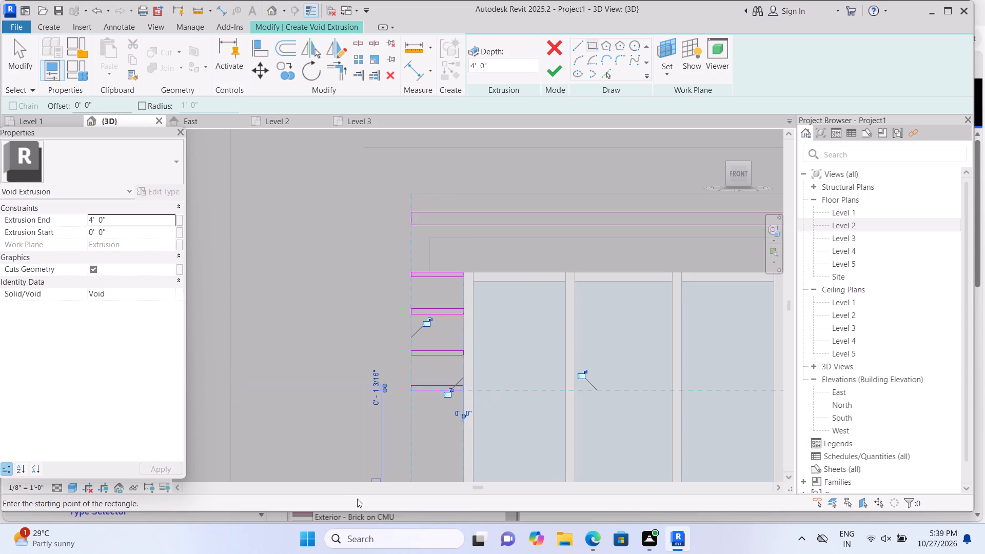
{"action": "key", "text": "Escape"}
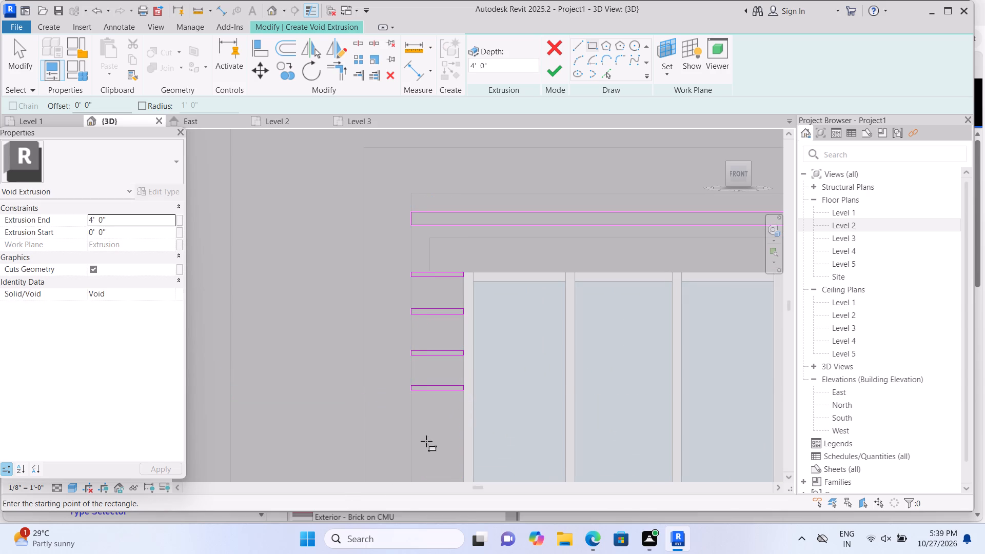
Sketch a fifth void rectangle 1'-1 13/16" long and about 1 5/8" high left of the window, below the fourth one.
{"action": "left_click", "coordinate": [413, 424]}
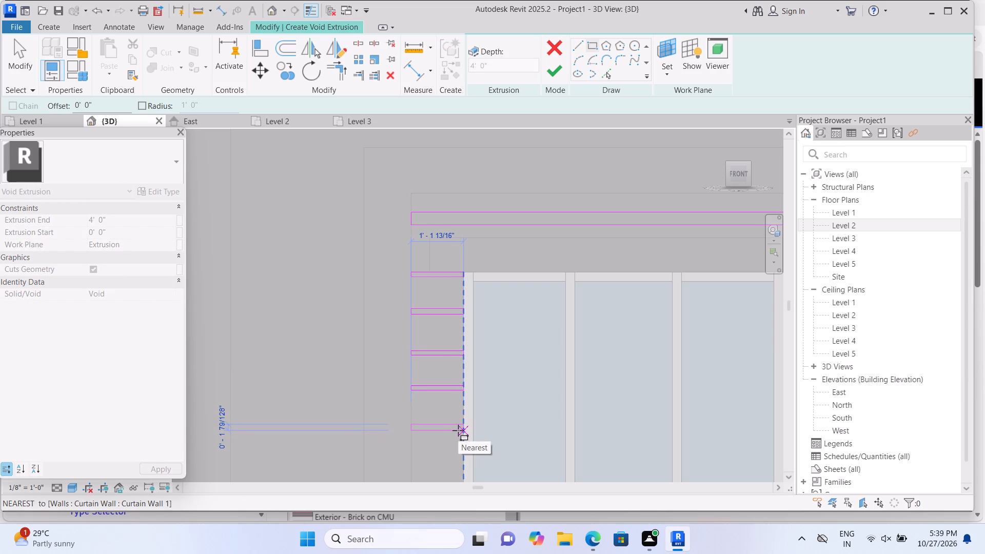
{"action": "left_click", "coordinate": [458, 430]}
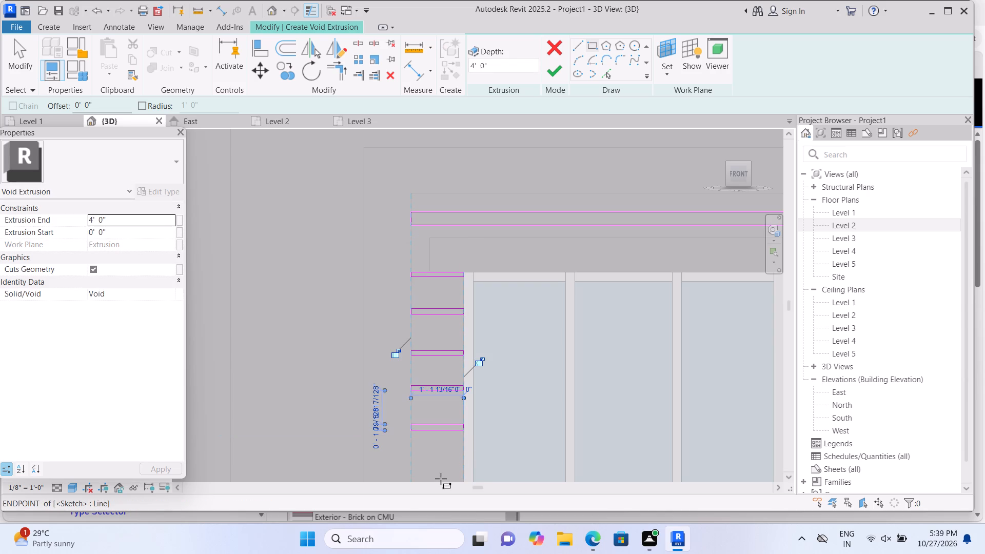
Sketch a sixth thin void rectangle 1'-1 13/16" long left of the window, level with the sixth right-side groove.
{"action": "scroll", "coordinate": [451, 346], "scroll_direction": "down", "scroll_amount": 4}
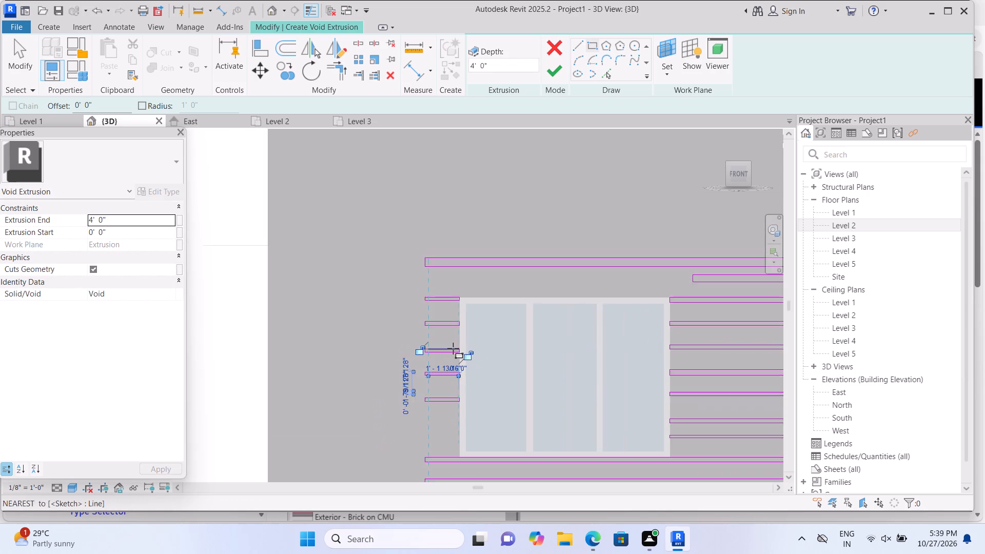
{"action": "scroll", "coordinate": [453, 348], "scroll_direction": "down", "scroll_amount": 1}
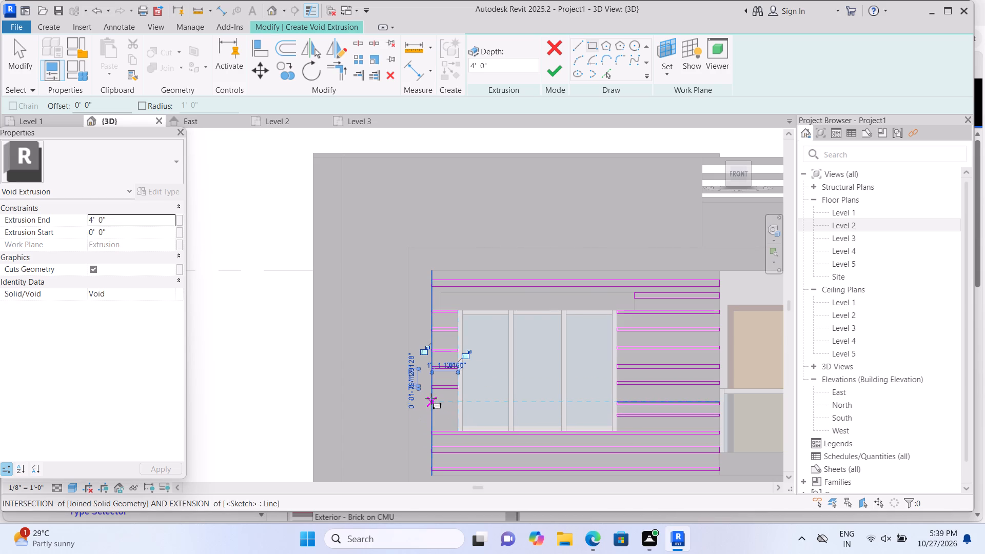
{"action": "left_click", "coordinate": [429, 399]}
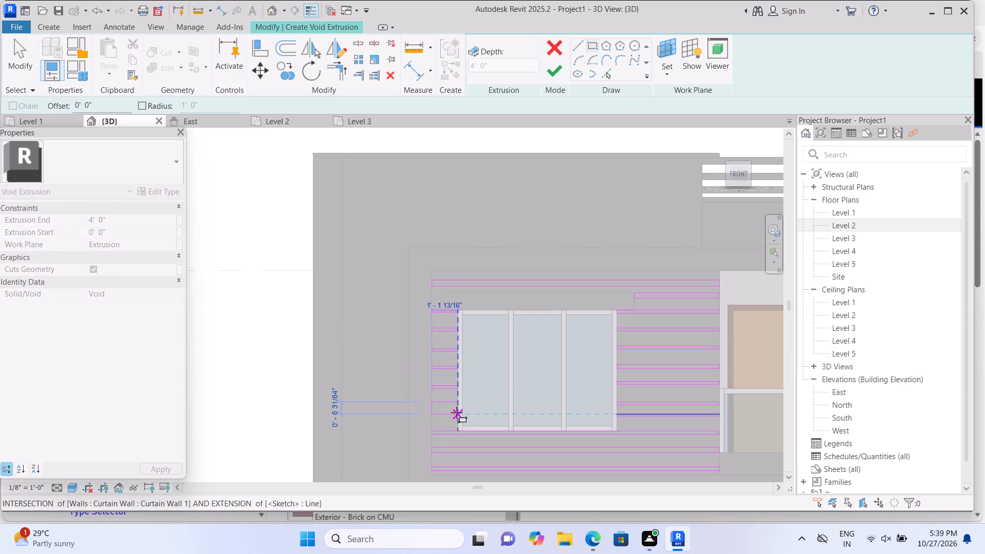
{"action": "scroll", "coordinate": [457, 412], "scroll_direction": "up", "scroll_amount": 7}
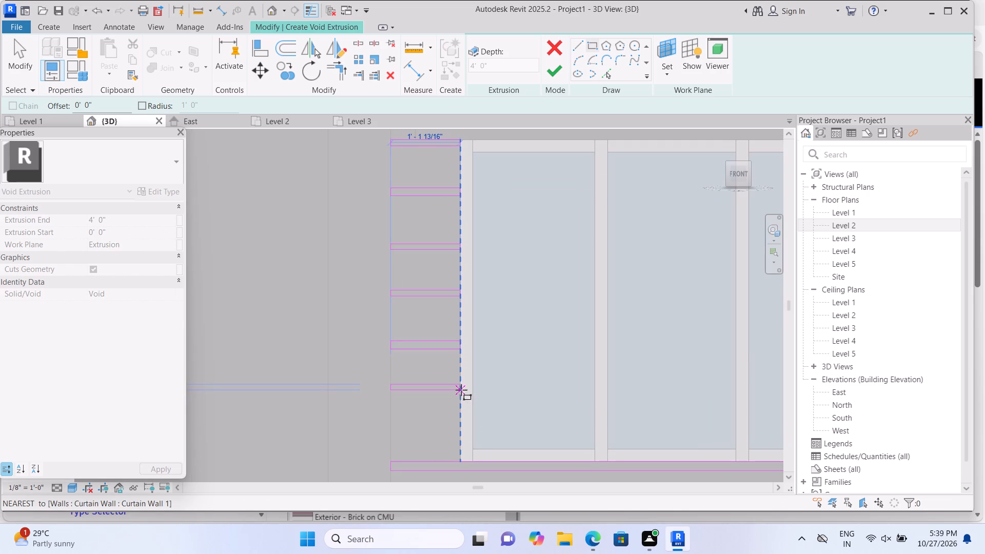
{"action": "left_click", "coordinate": [459, 389]}
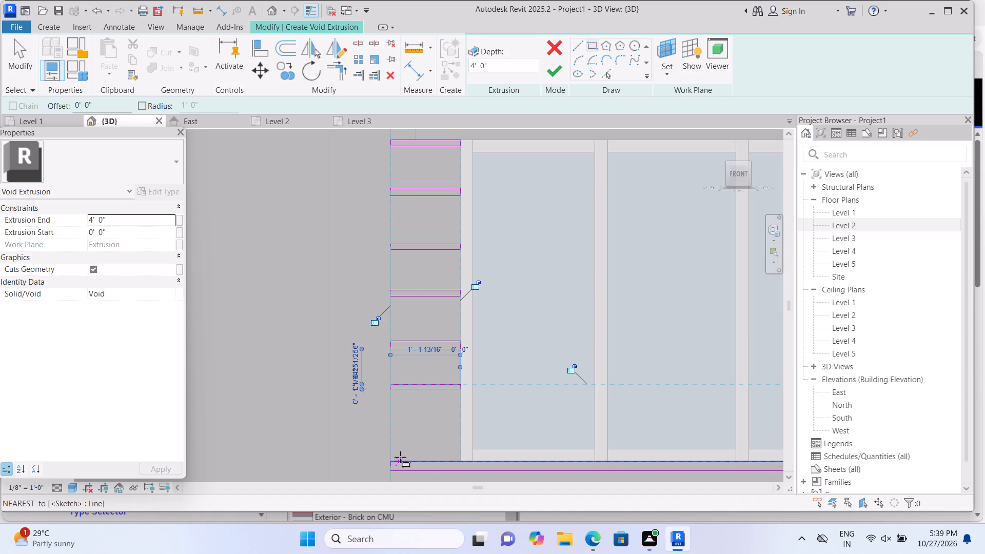
{"action": "key", "text": "Escape"}
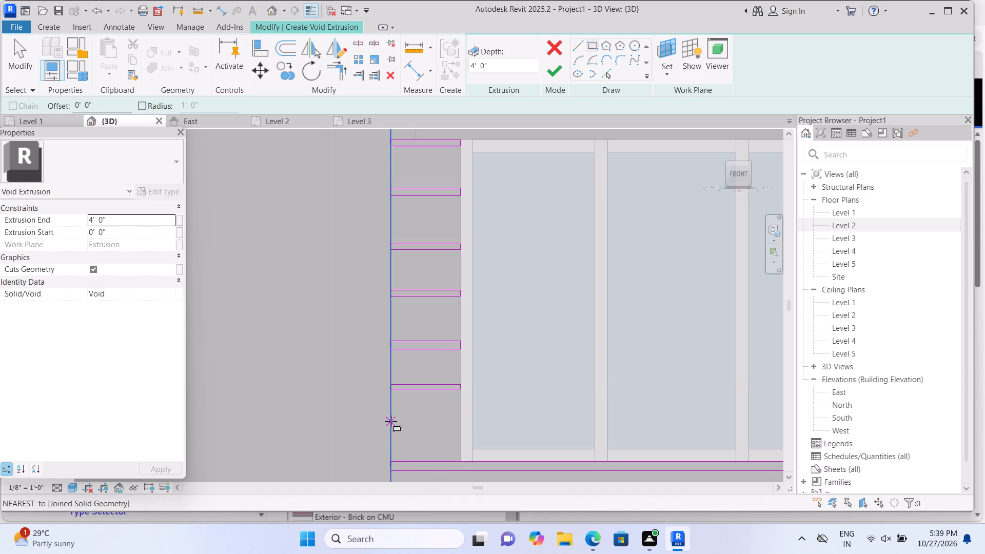
Sketch a seventh thin void rectangle 1'-1 13/16" long left of the window, between the sixth one and the full-width under-window groove.
{"action": "left_click", "coordinate": [388, 418]}
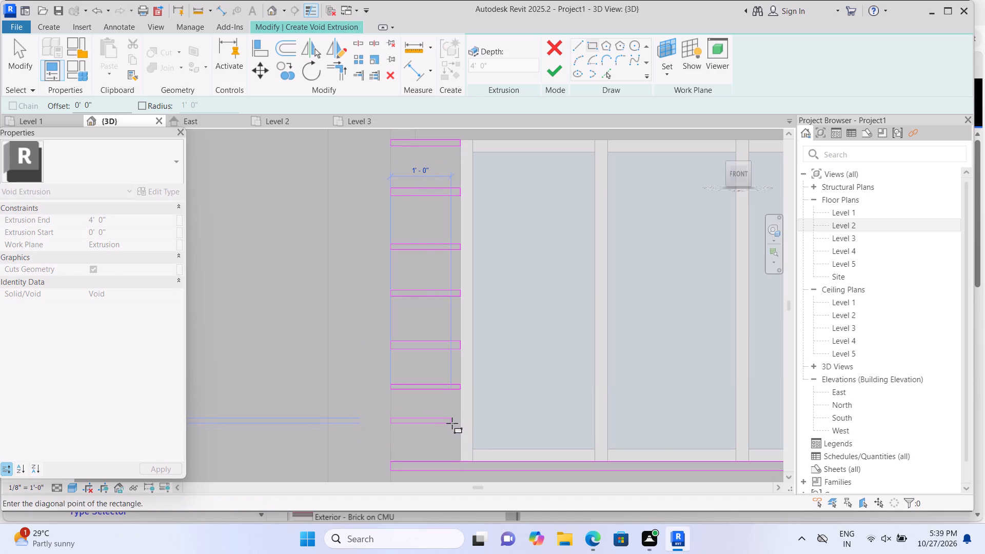
{"action": "left_click", "coordinate": [459, 424]}
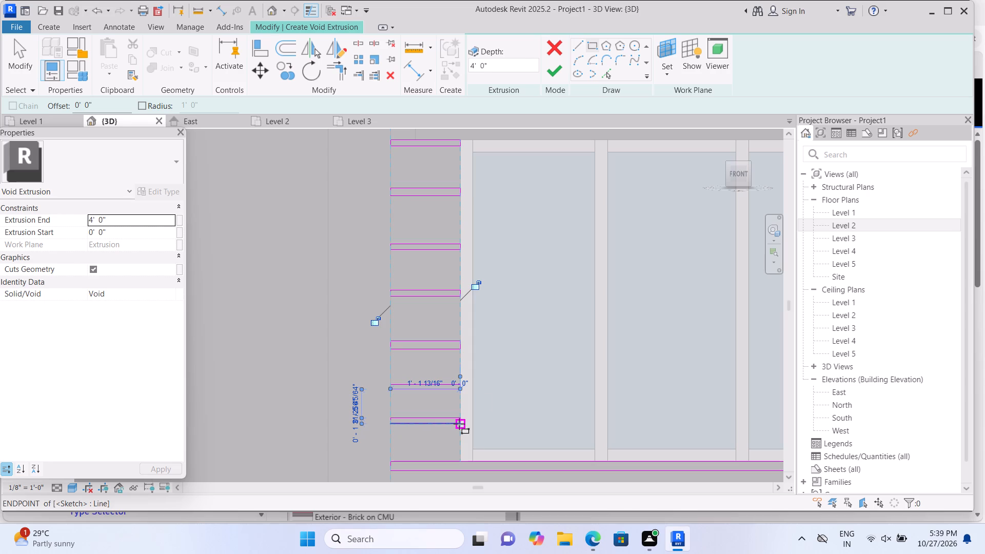
{"action": "key", "text": "Escape"}
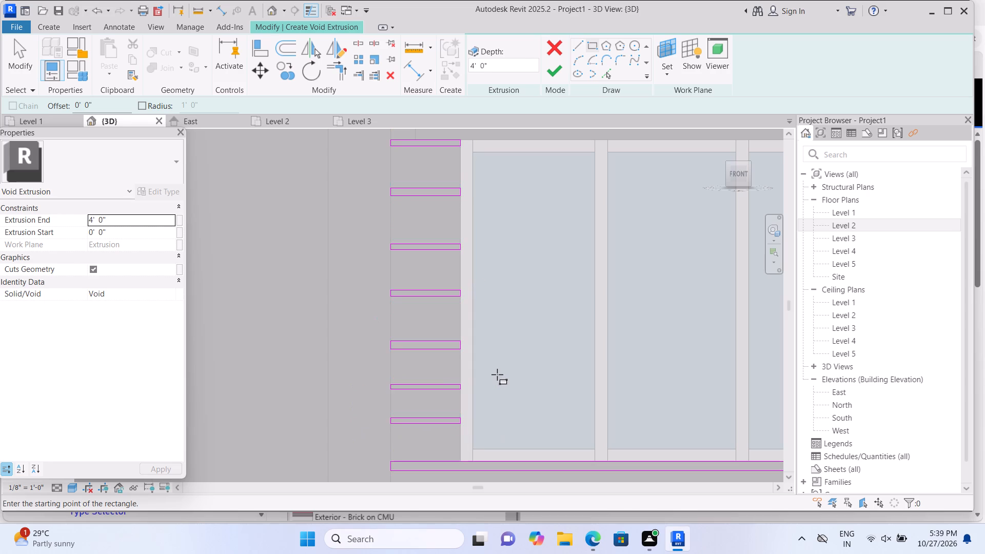
Finish the groove sketch and set the void extrusion's end to 1".
{"action": "scroll", "coordinate": [649, 342], "scroll_direction": "down", "scroll_amount": 7}
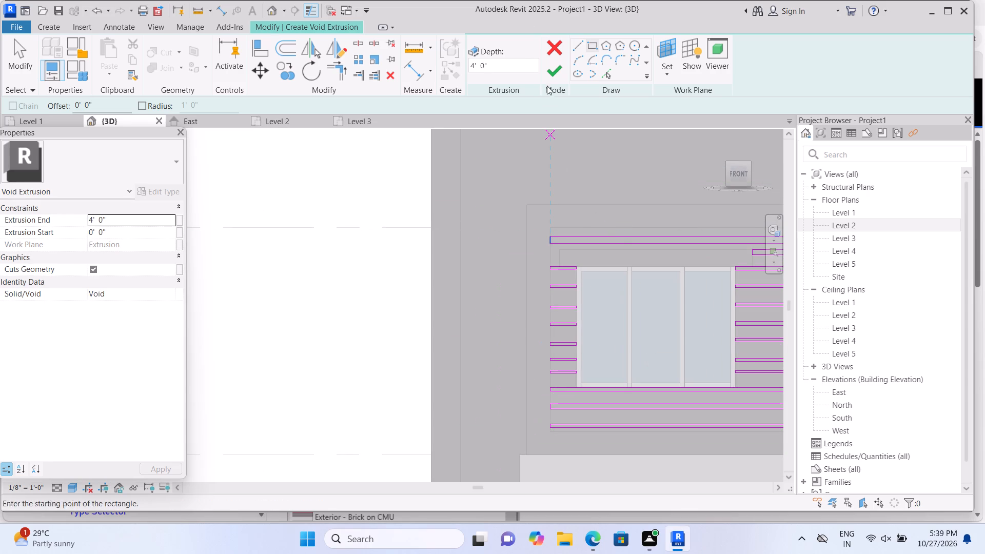
{"action": "left_click", "coordinate": [553, 72]}
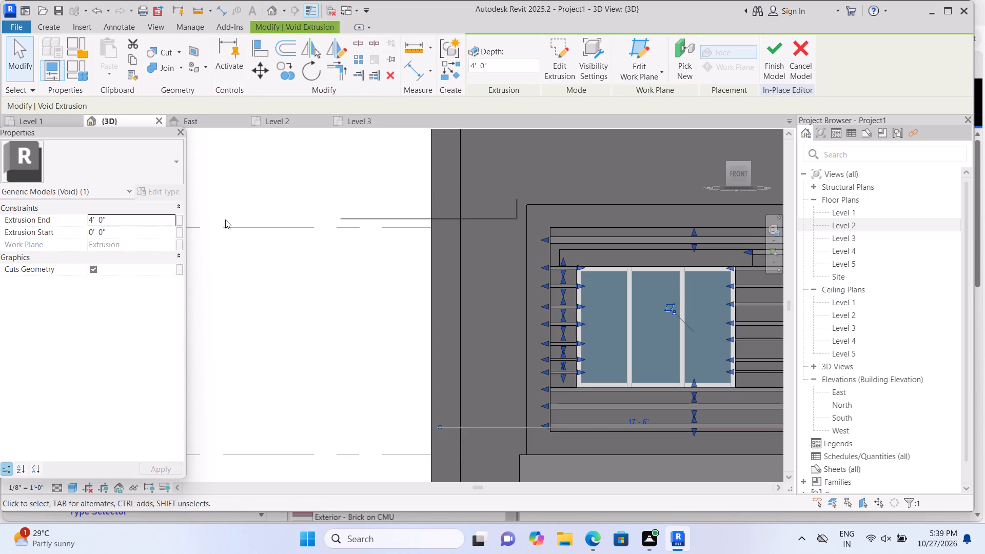
{"action": "left_click", "coordinate": [147, 220]}
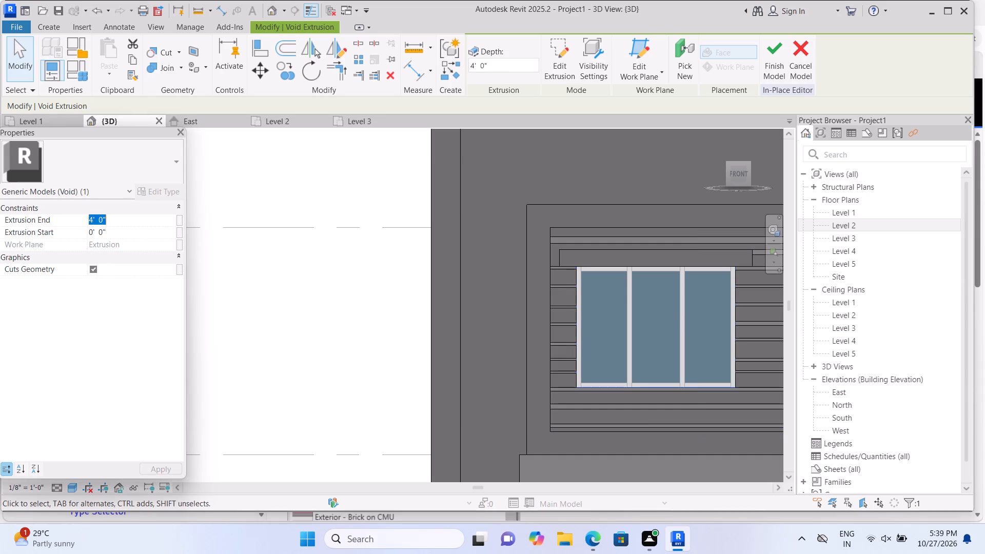
{"action": "key", "text": "BackSpace"}
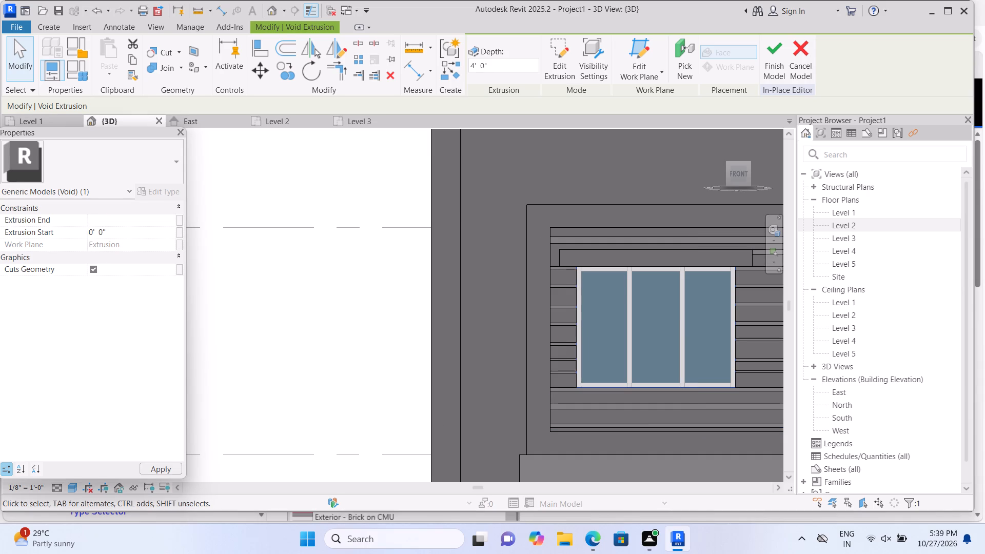
{"action": "type", "text": "1\""}
{"action": "key", "text": "Return"}
{"action": "scroll", "coordinate": [280, 264], "scroll_direction": "down", "scroll_amount": 2}
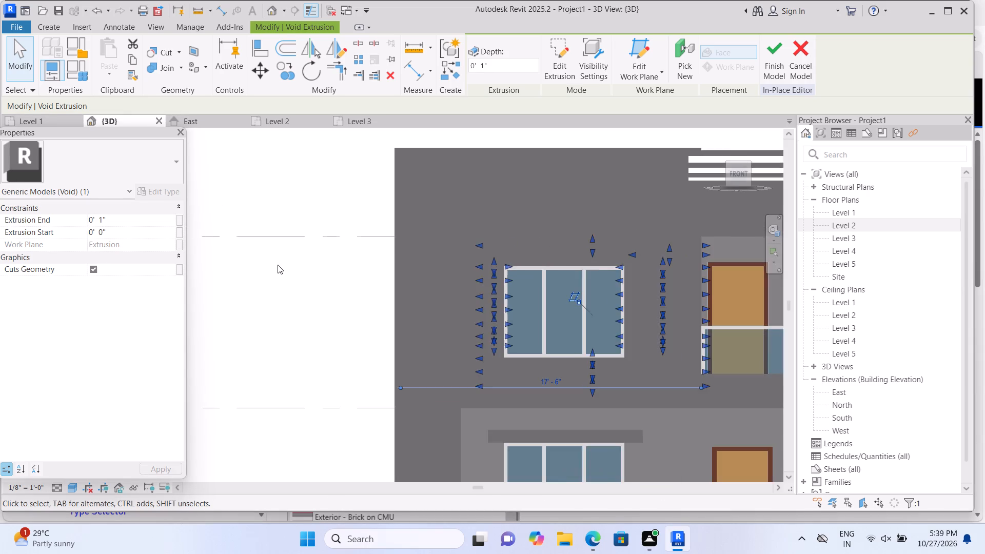
{"action": "scroll", "coordinate": [278, 265], "scroll_direction": "down", "scroll_amount": 3}
{"action": "left_click", "coordinate": [288, 276]}
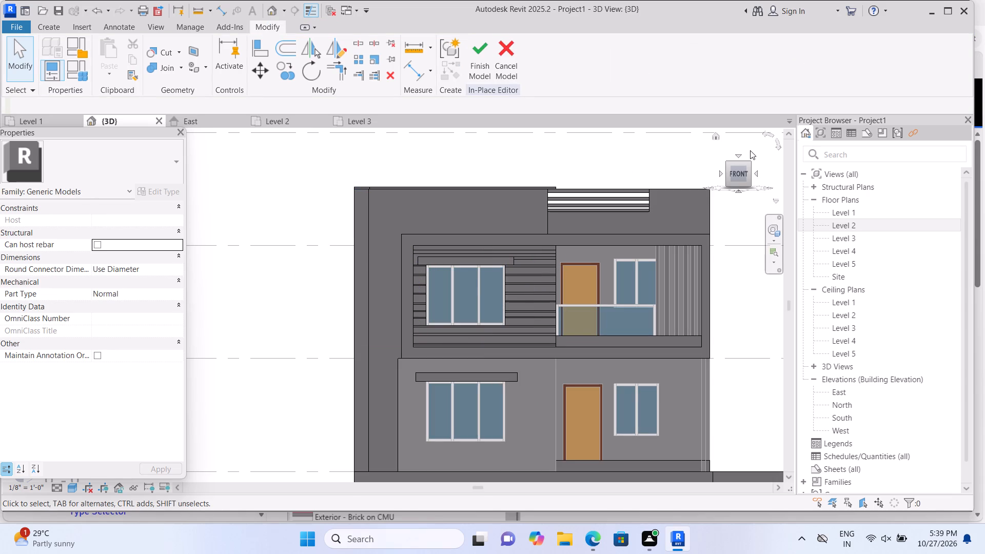
Examine the grooved upper front wall from the default isometric view of the house.
{"action": "left_click", "coordinate": [715, 136]}
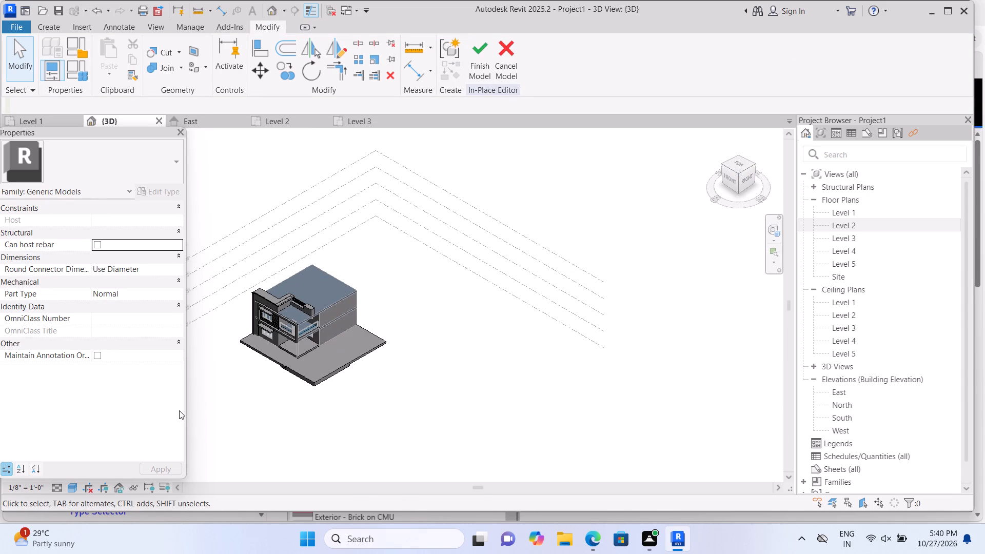
{"action": "scroll", "coordinate": [207, 343], "scroll_direction": "up", "scroll_amount": 8}
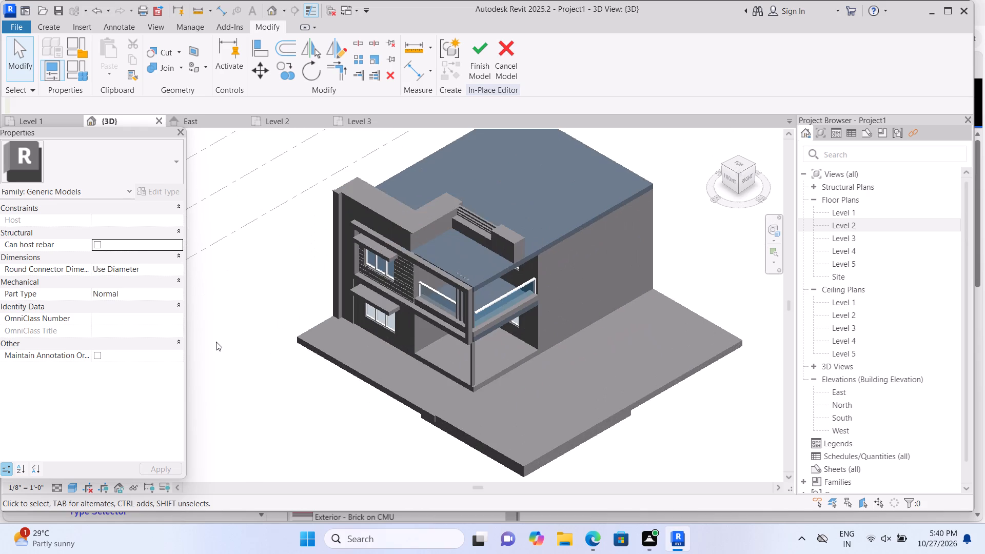
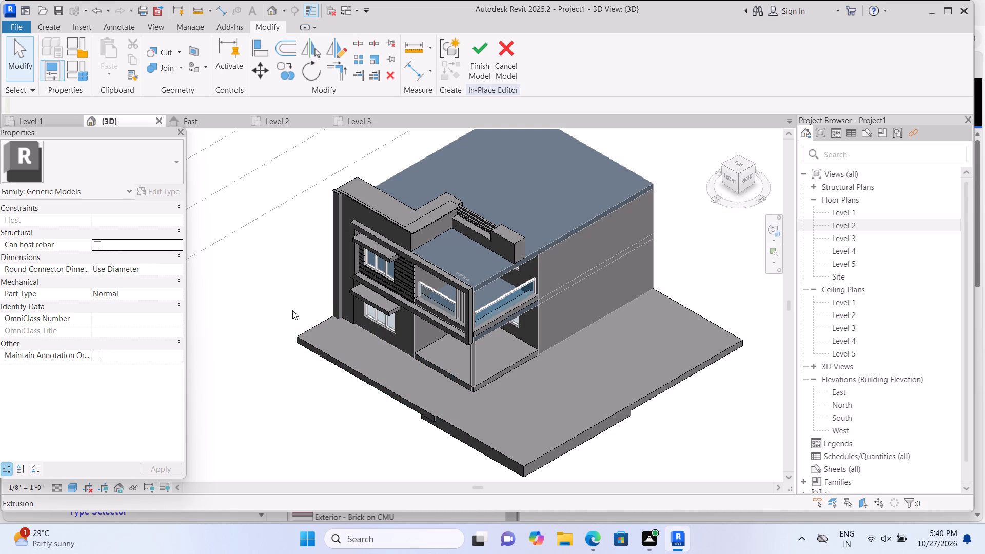
Sketch a horizontal extrusion rectangle about 14'-0" by 1'-2" on the ground-floor front wall face, along its top above the window.
{"action": "left_click", "coordinate": [726, 180]}
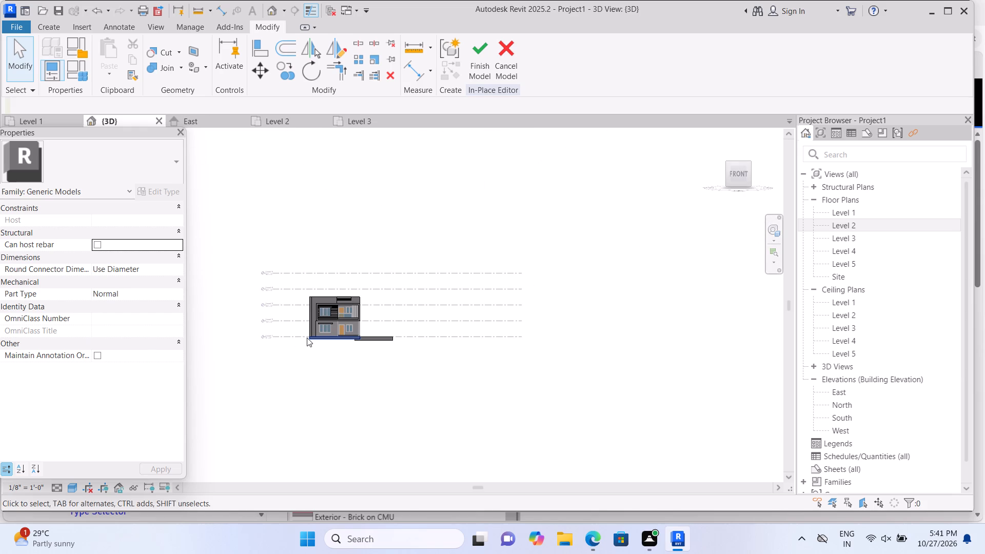
{"action": "scroll", "coordinate": [296, 331], "scroll_direction": "up", "scroll_amount": 7}
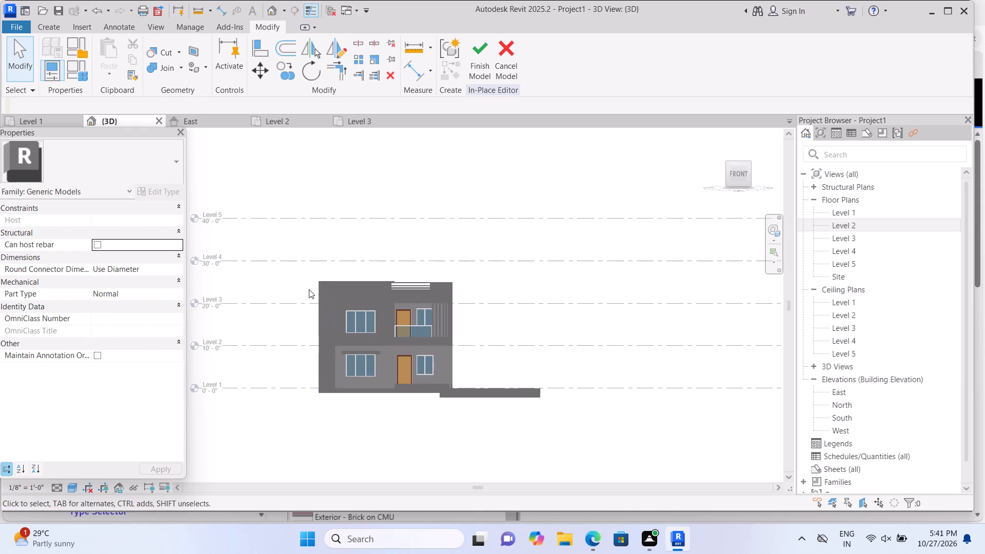
{"action": "scroll", "coordinate": [309, 289], "scroll_direction": "up", "scroll_amount": 3}
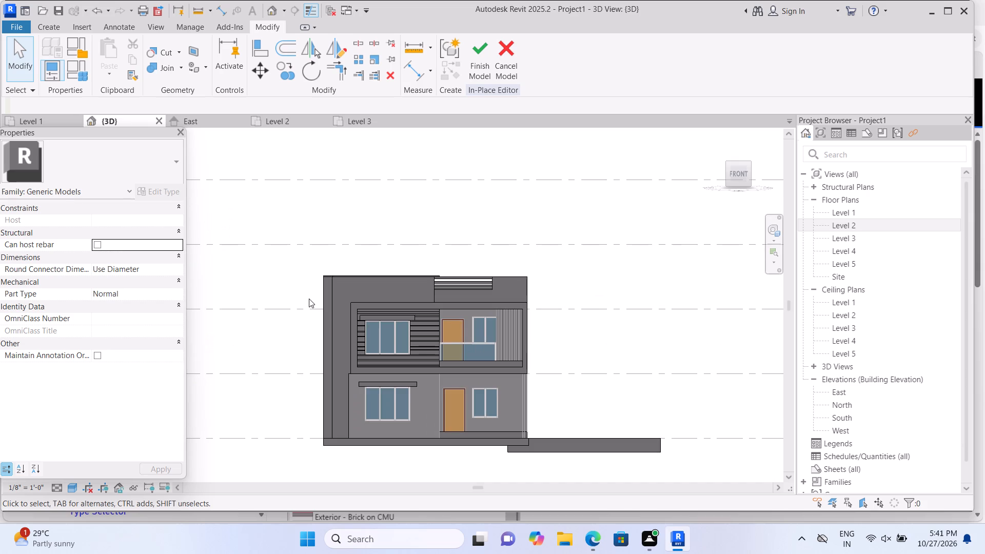
{"action": "scroll", "coordinate": [309, 299], "scroll_direction": "up", "scroll_amount": 1}
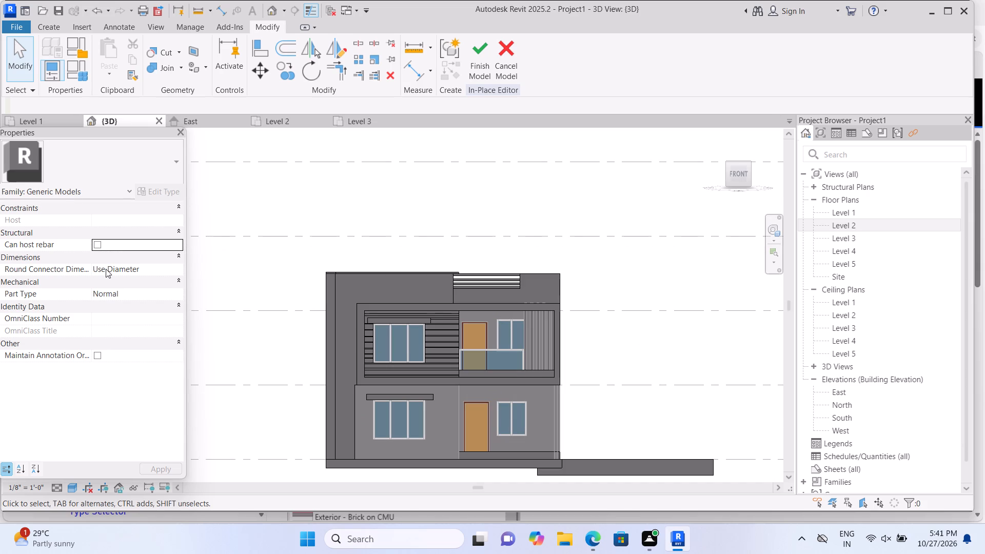
{"action": "left_click", "coordinate": [54, 23]}
{"action": "left_click", "coordinate": [110, 51]}
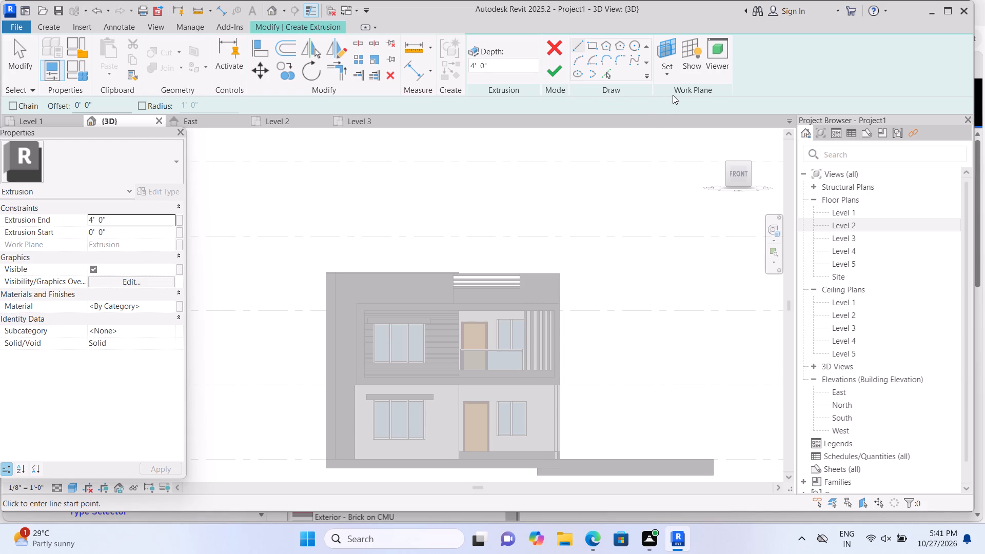
{"action": "left_click", "coordinate": [667, 74]}
{"action": "left_click", "coordinate": [683, 119]}
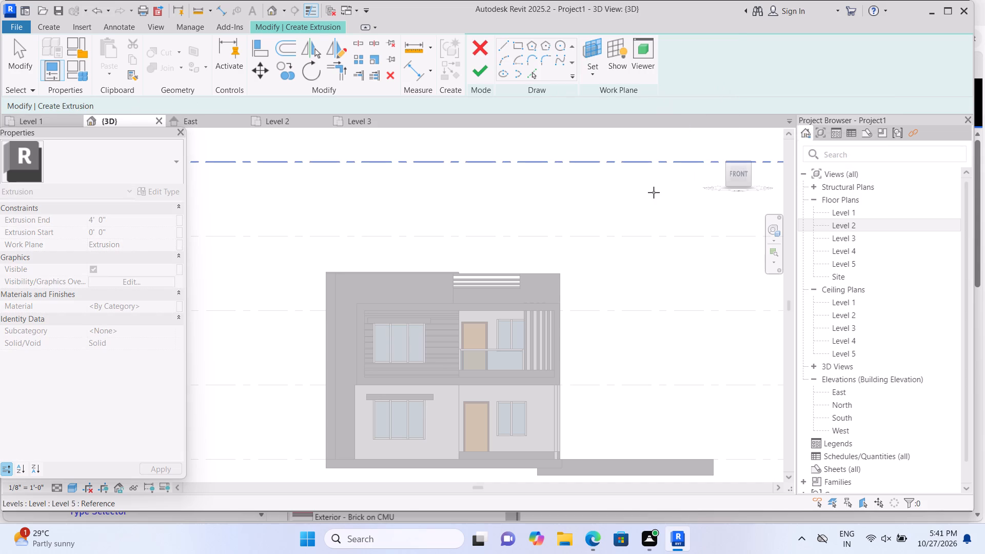
{"action": "left_click", "coordinate": [441, 395]}
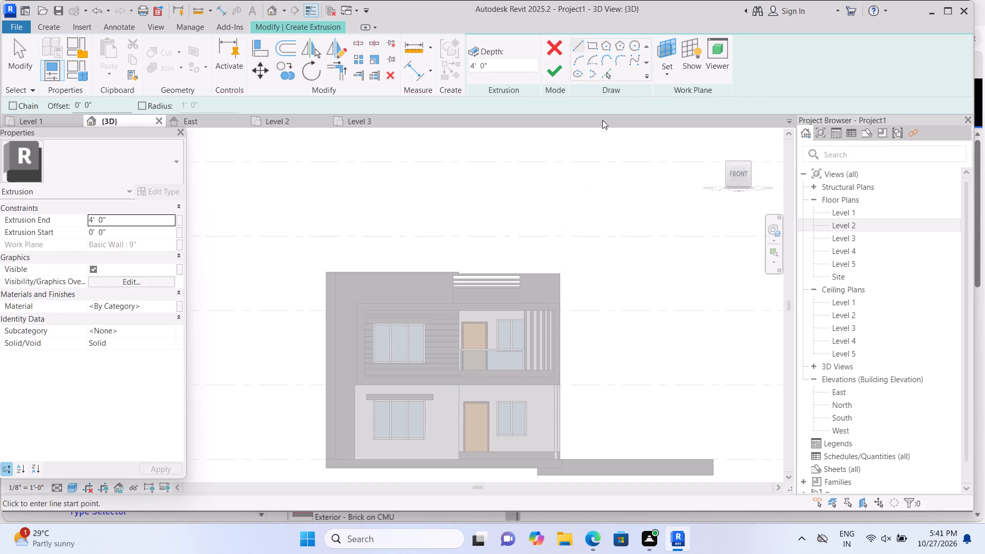
{"action": "left_click", "coordinate": [594, 47]}
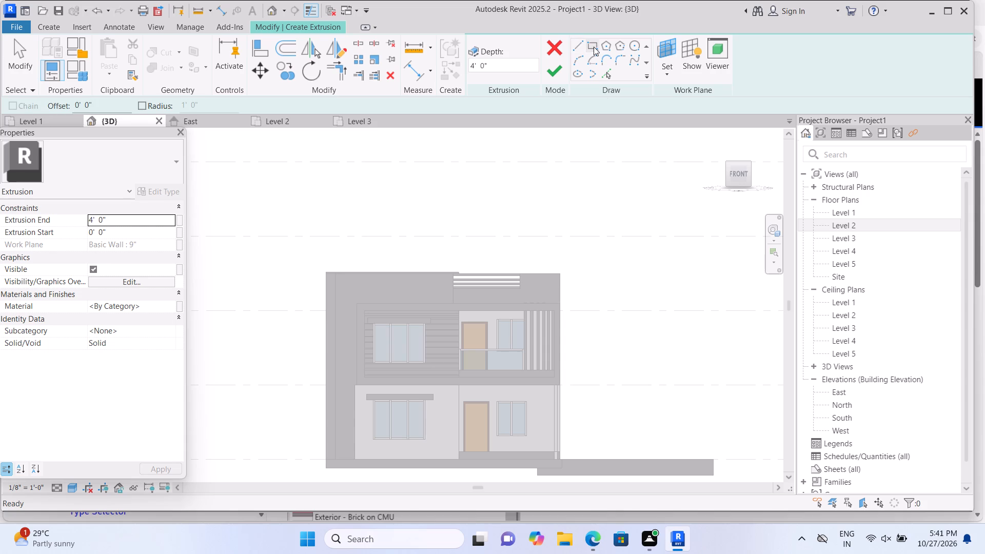
{"action": "scroll", "coordinate": [517, 499], "scroll_direction": "up", "scroll_amount": 1}
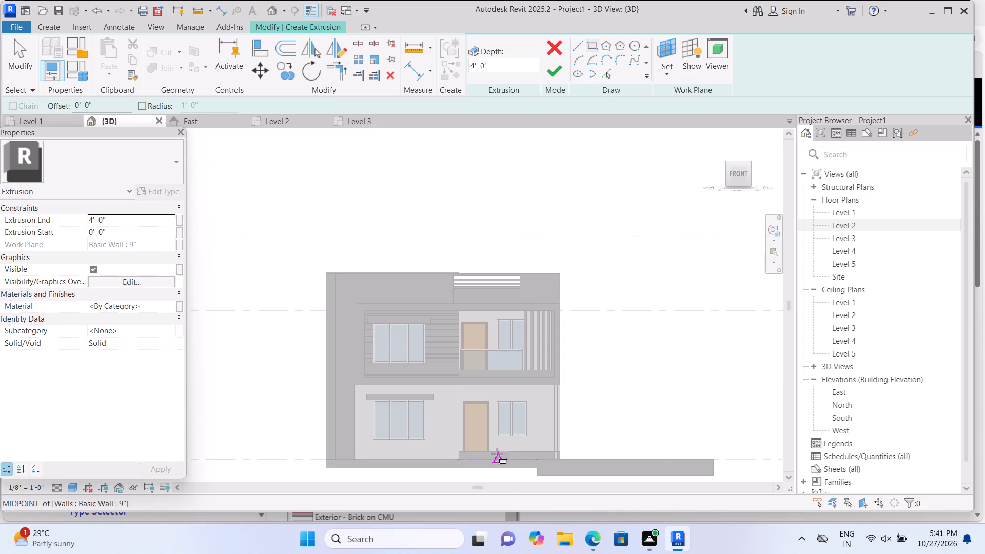
{"action": "scroll", "coordinate": [489, 449], "scroll_direction": "up", "scroll_amount": 3}
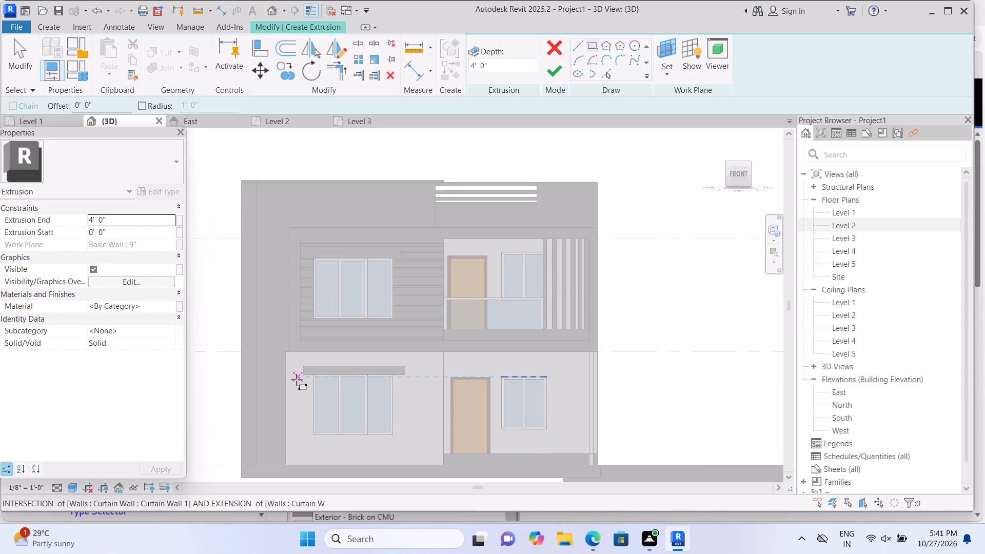
{"action": "left_click", "coordinate": [282, 350]}
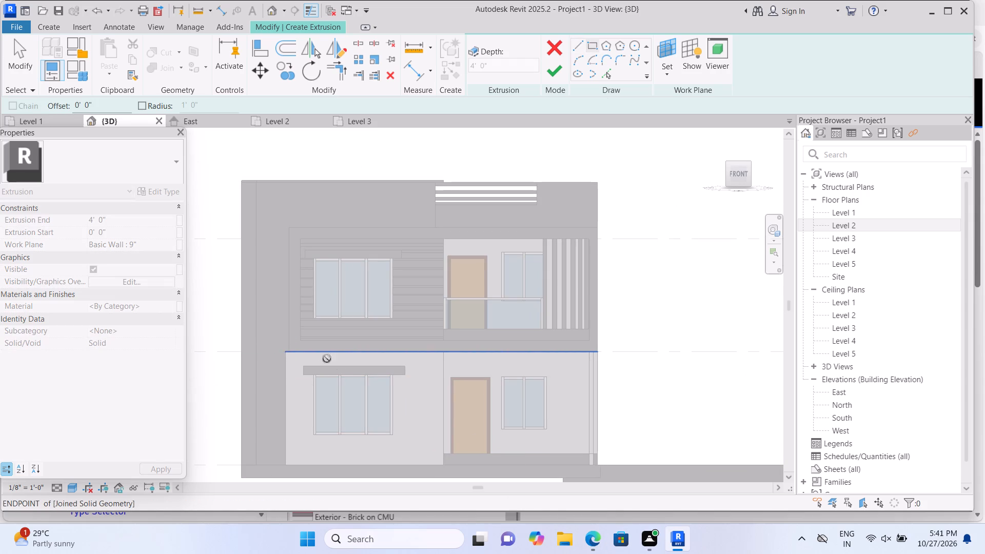
{"action": "left_click", "coordinate": [443, 365]}
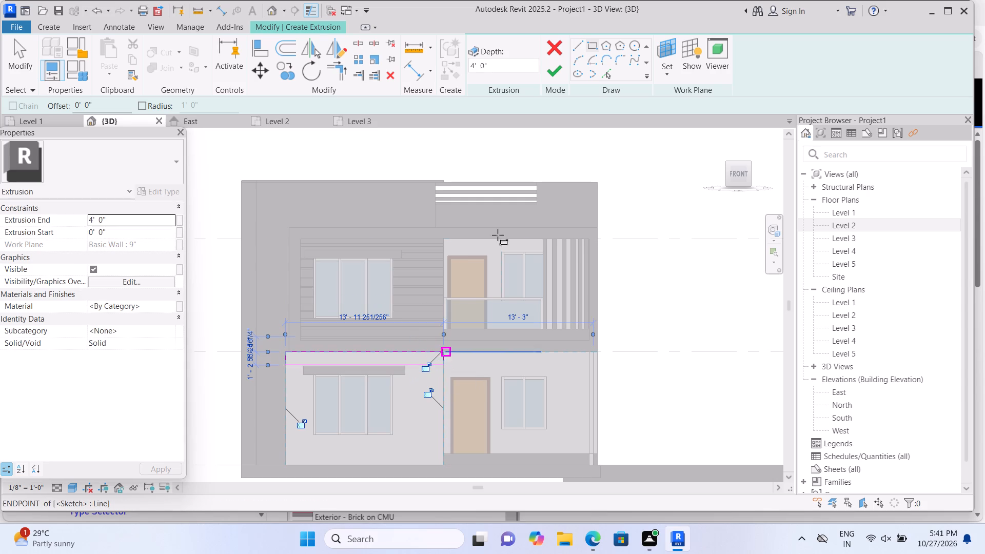
Finish the horizontal band sketch and set the solid extrusion's end to 2".
{"action": "left_click", "coordinate": [557, 73]}
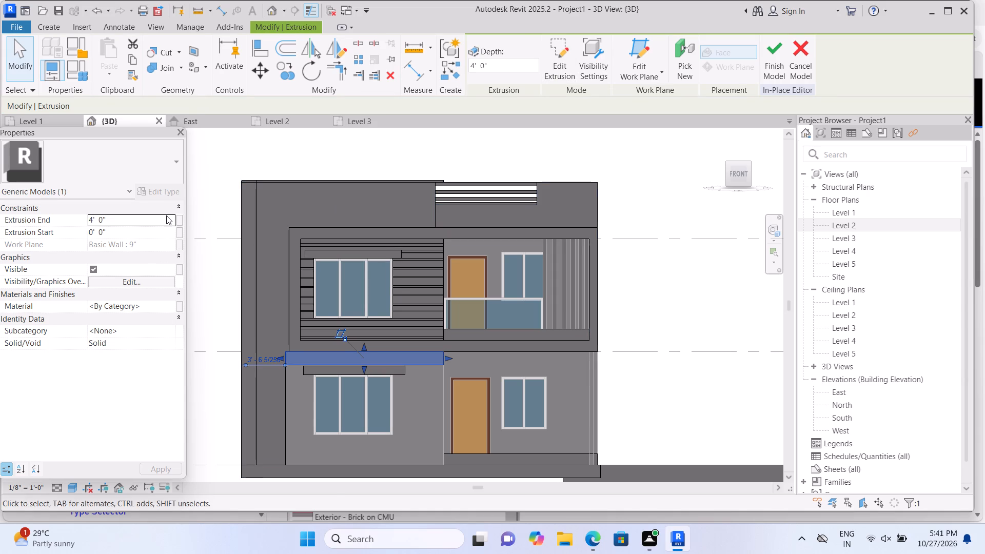
{"action": "left_click", "coordinate": [166, 215]}
{"action": "key", "text": "BackSpace"}
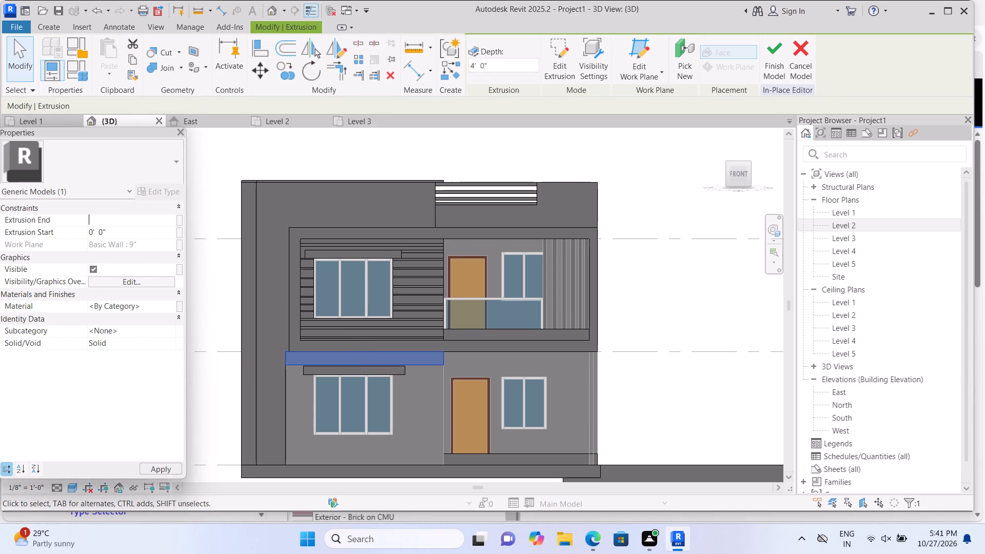
{"action": "type", "text": "2\""}
{"action": "key", "text": "Return"}
{"action": "left_click", "coordinate": [222, 302]}
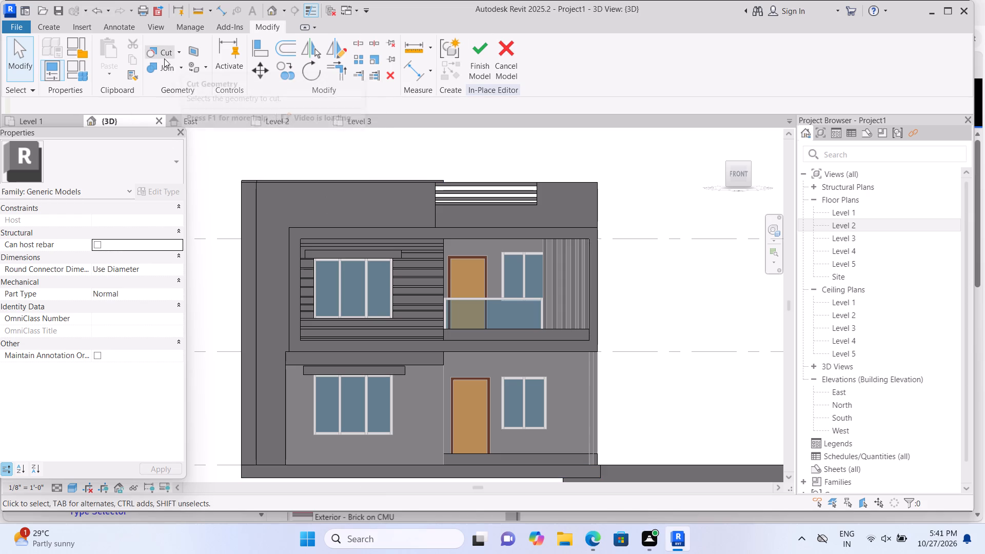
Sketch a vertical extrusion rectangle about 1'-6 3/8" by 8'-9 3/4" on the ground-floor wall, left of the window, from band to Level 1.
{"action": "left_click", "coordinate": [58, 28]}
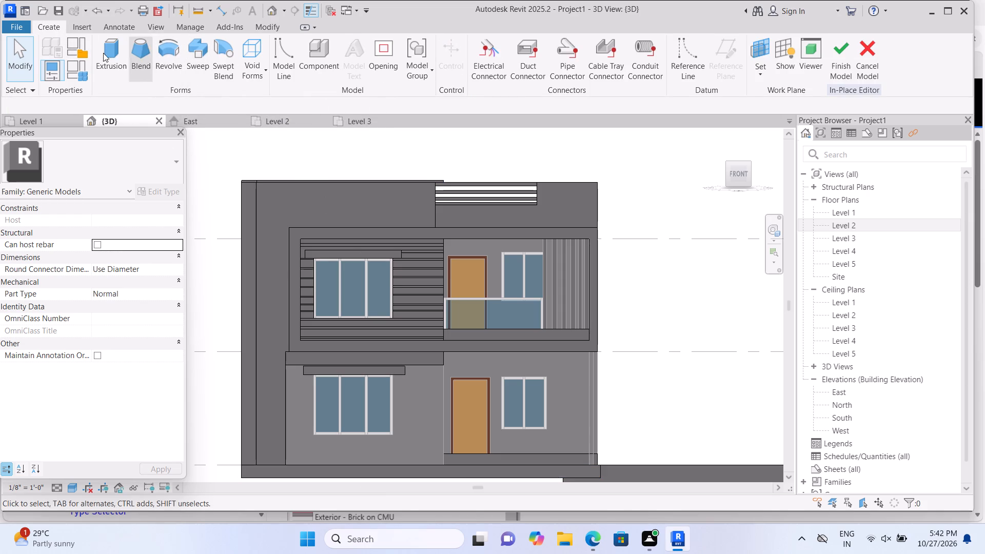
{"action": "left_click", "coordinate": [114, 53]}
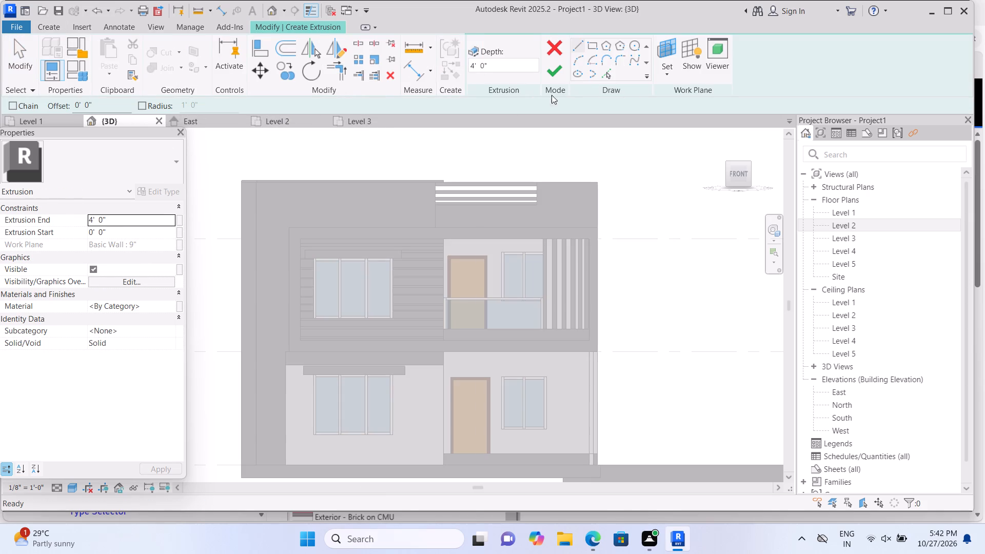
{"action": "left_click", "coordinate": [669, 79]}
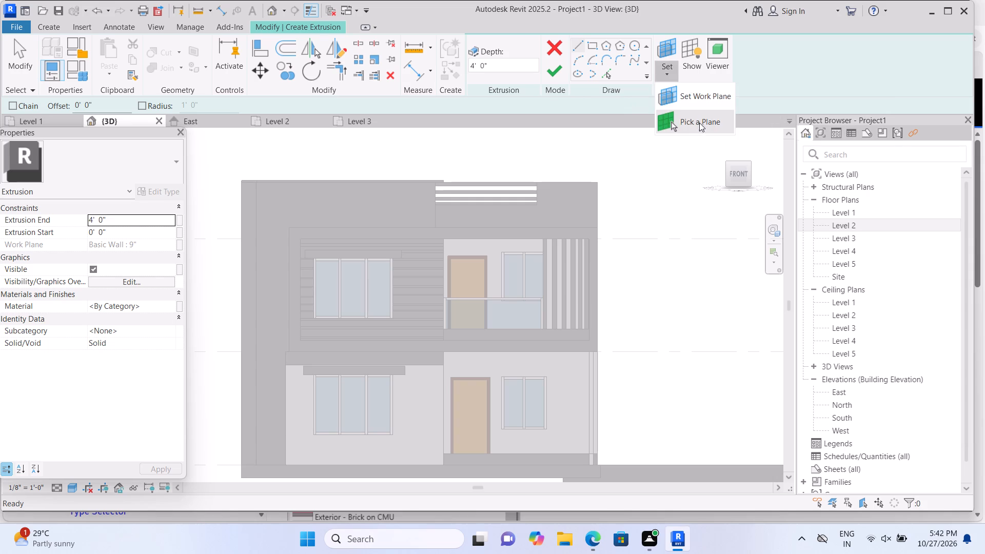
{"action": "left_click", "coordinate": [702, 127]}
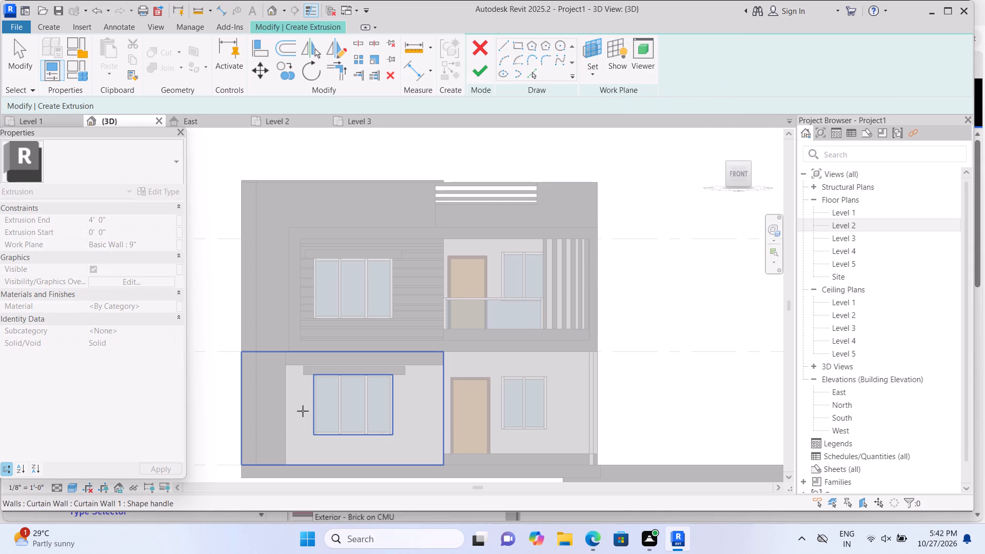
{"action": "left_click_drag", "start_coordinate": [304, 408], "coordinate": [368, 203]}
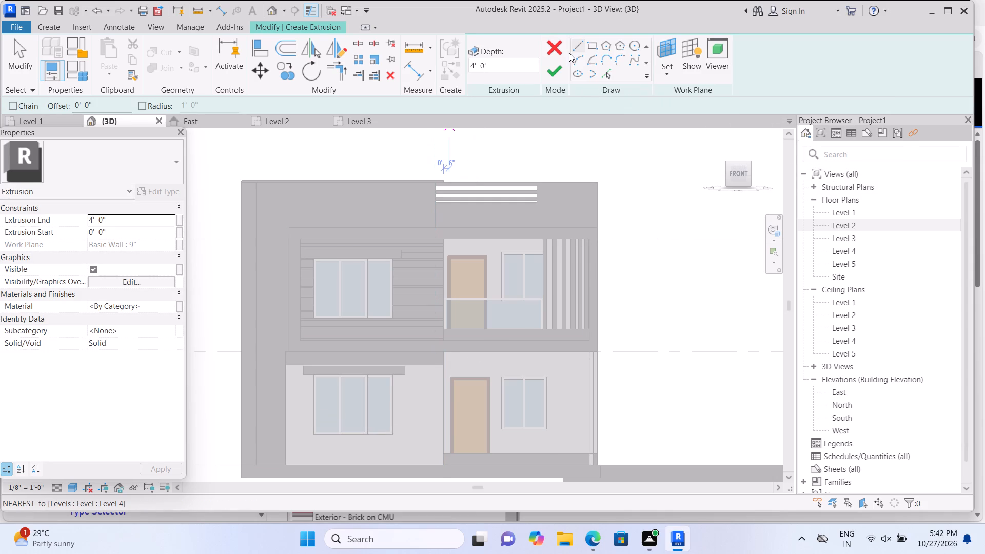
{"action": "left_click", "coordinate": [596, 43]}
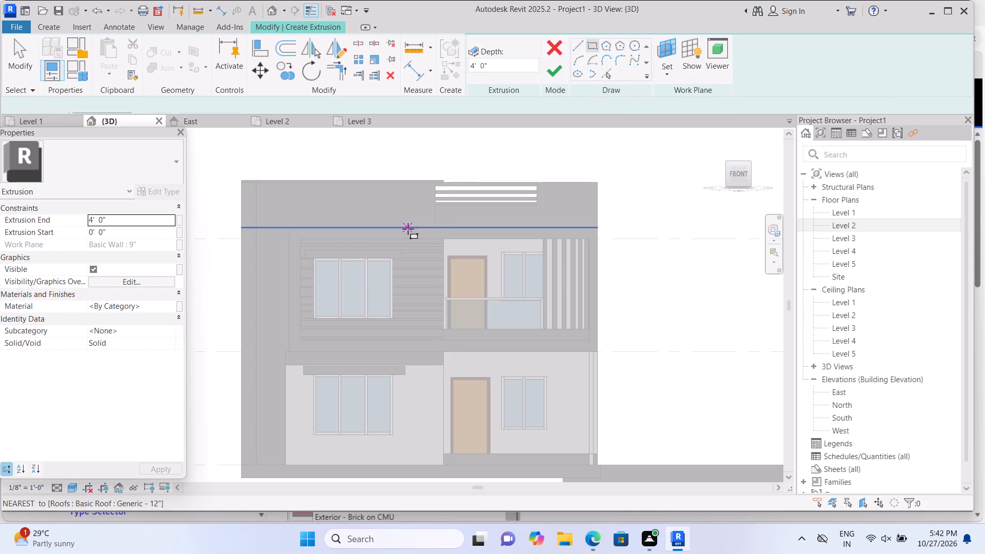
{"action": "left_click_drag", "start_coordinate": [286, 369], "coordinate": [304, 382]}
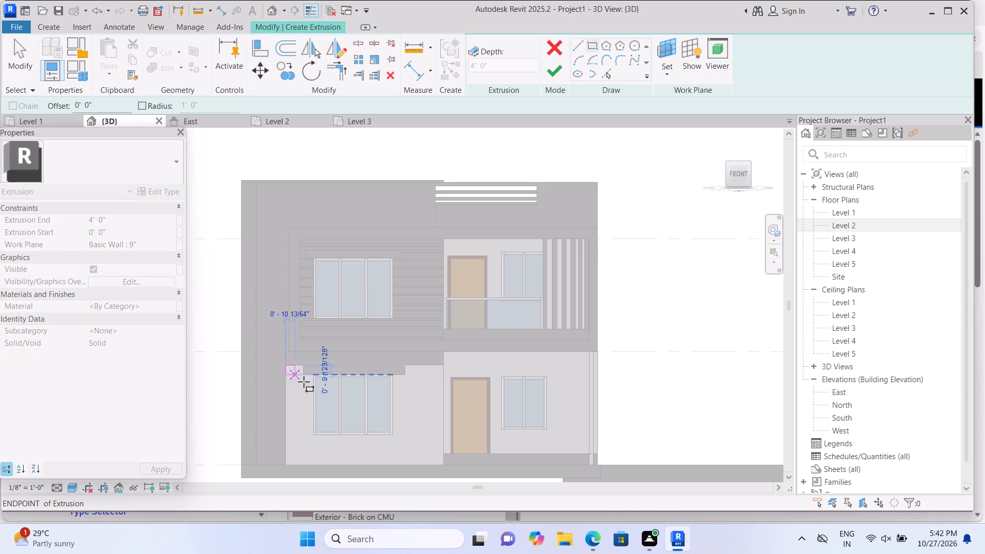
{"action": "left_click_drag", "start_coordinate": [304, 382], "coordinate": [304, 429]}
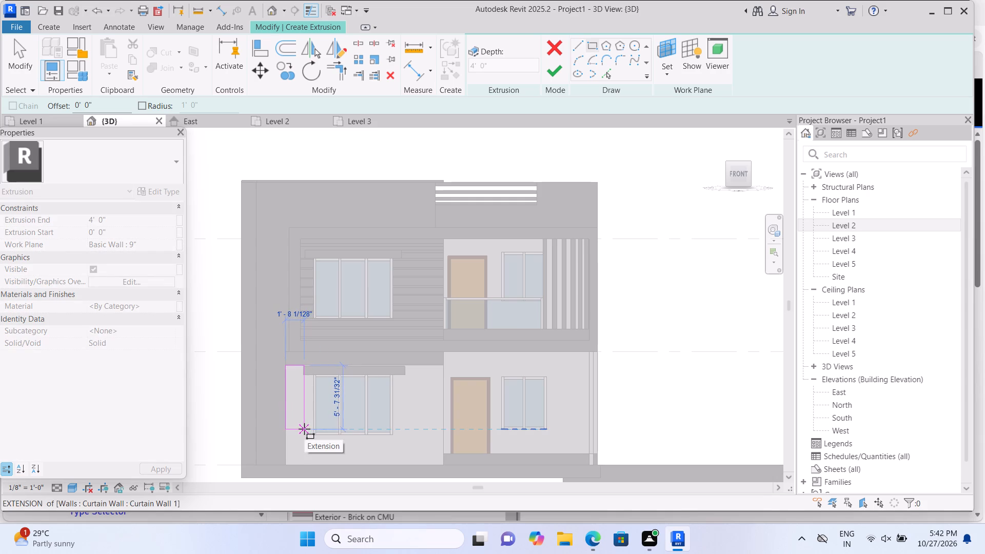
{"action": "left_click_drag", "start_coordinate": [304, 429], "coordinate": [306, 431]}
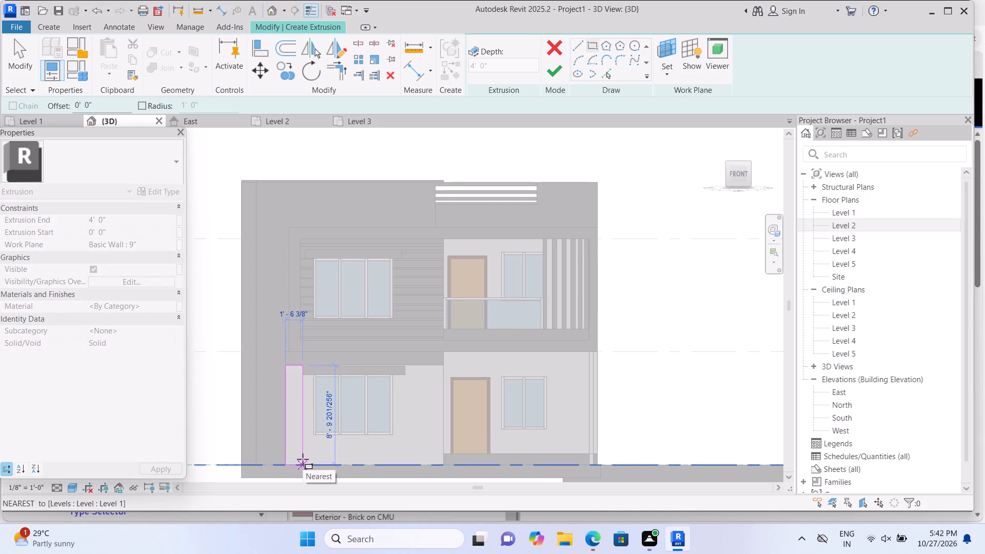
{"action": "left_click", "coordinate": [303, 459]}
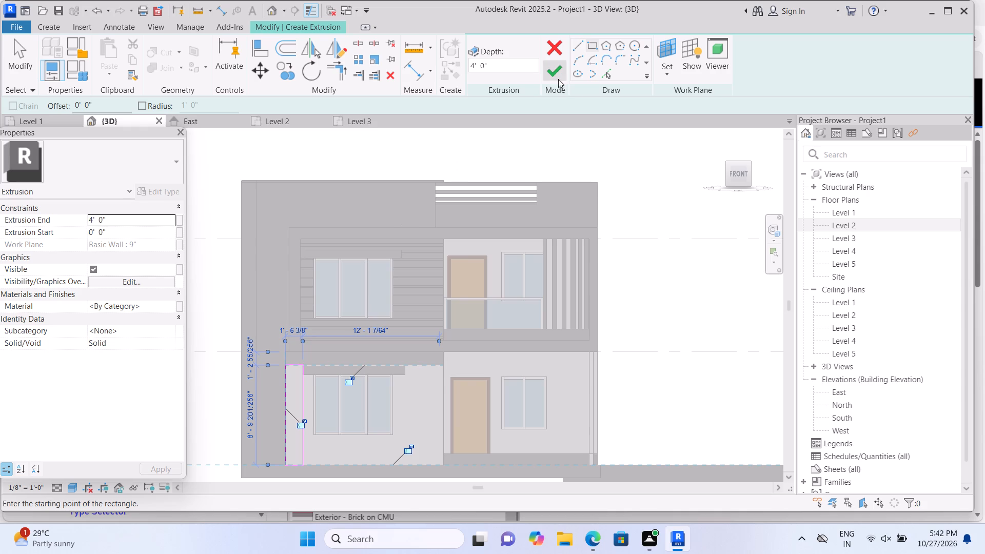
Finish the vertical band sketch and set the solid extrusion's end to 2".
{"action": "left_click", "coordinate": [558, 78]}
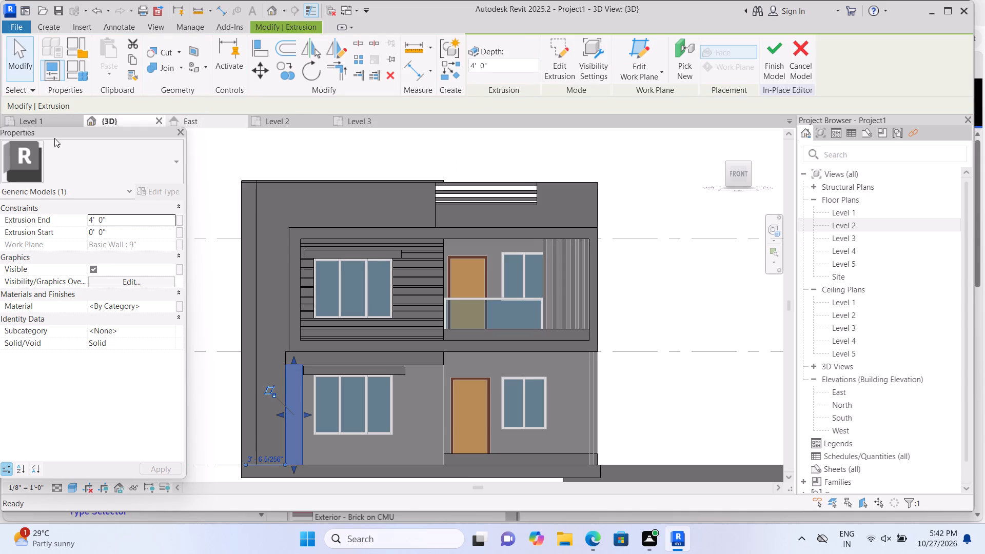
{"action": "left_click", "coordinate": [141, 220]}
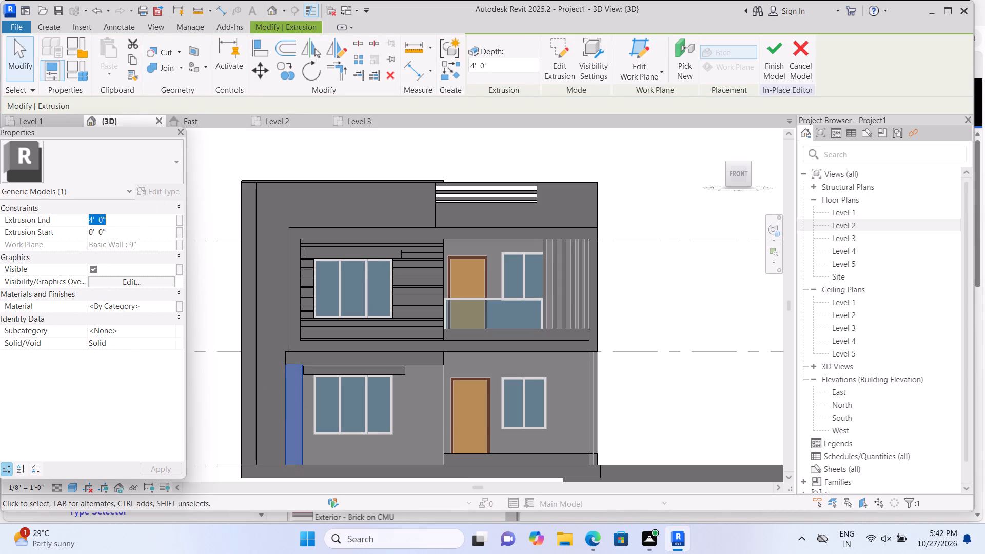
{"action": "key", "text": "BackSpace"}
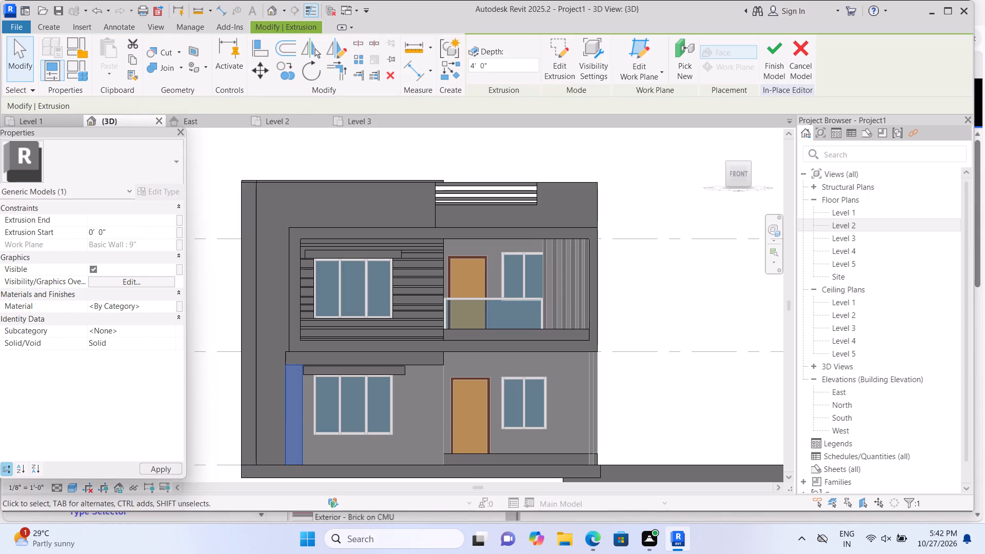
{"action": "type", "text": "2\""}
{"action": "key", "text": "Return"}
{"action": "left_click", "coordinate": [207, 299]}
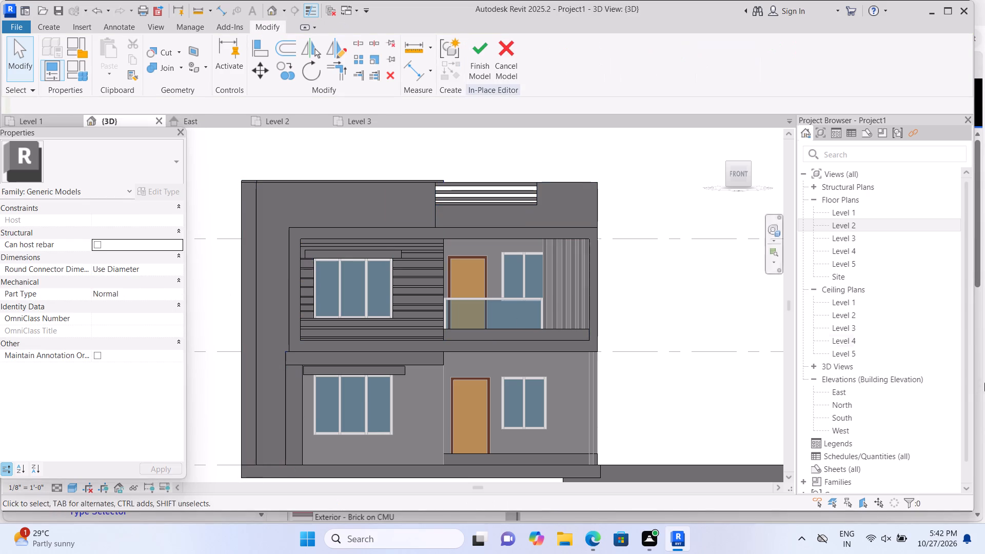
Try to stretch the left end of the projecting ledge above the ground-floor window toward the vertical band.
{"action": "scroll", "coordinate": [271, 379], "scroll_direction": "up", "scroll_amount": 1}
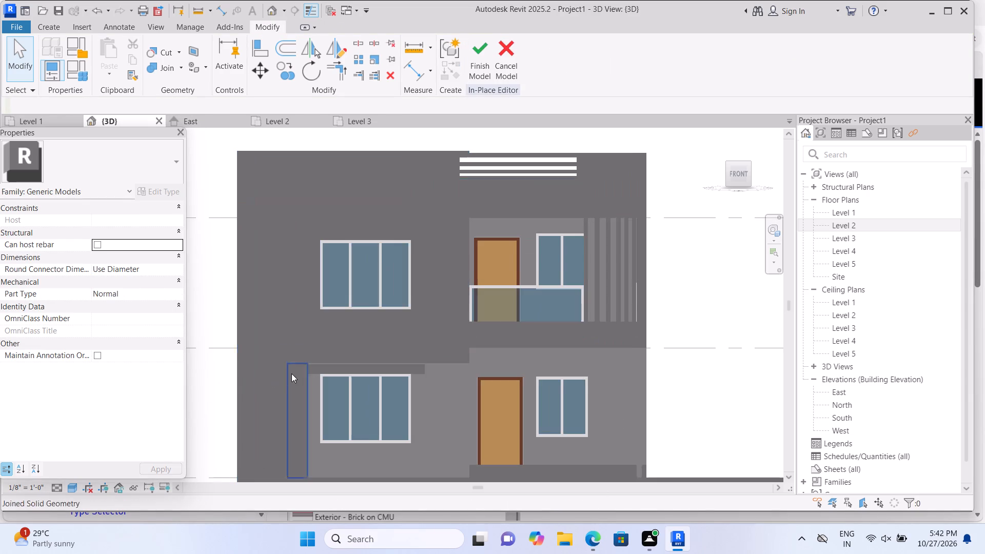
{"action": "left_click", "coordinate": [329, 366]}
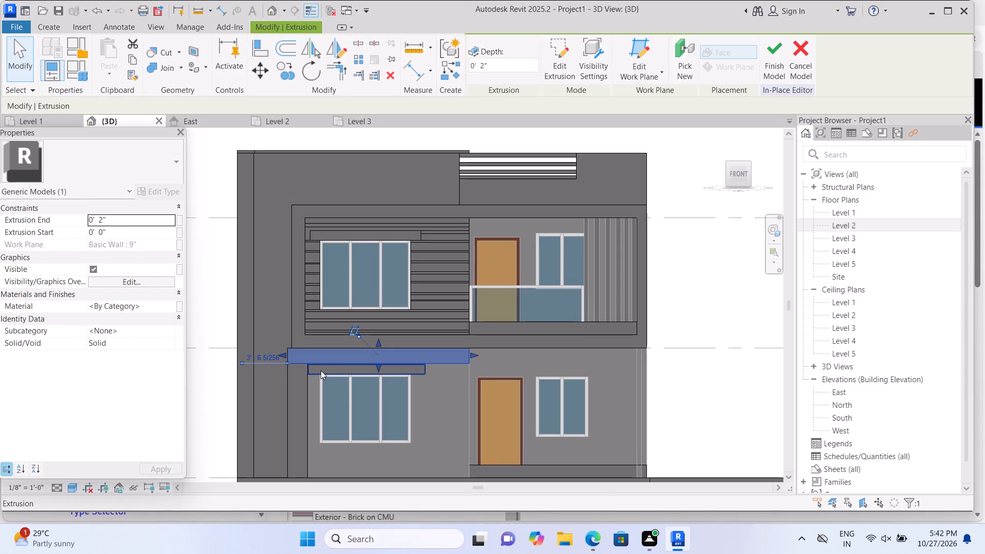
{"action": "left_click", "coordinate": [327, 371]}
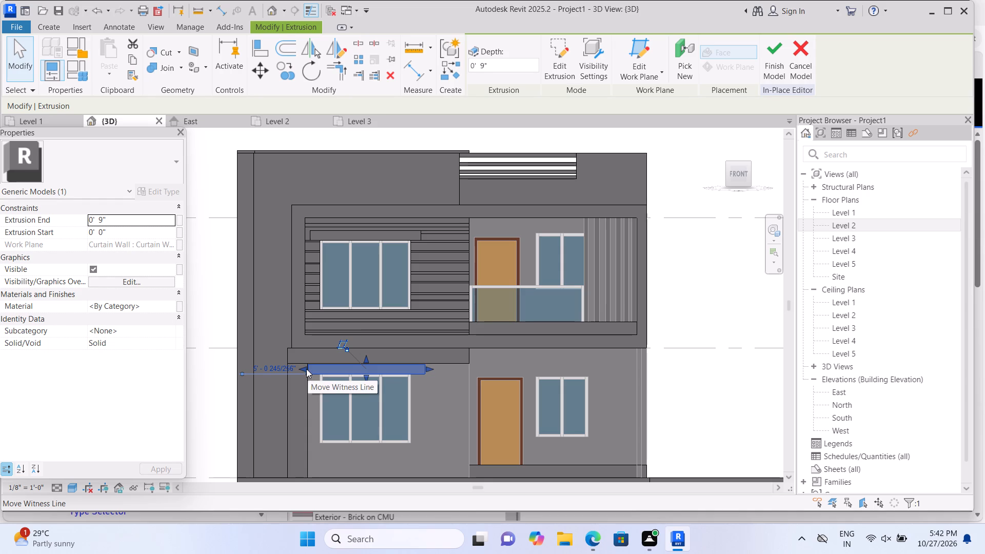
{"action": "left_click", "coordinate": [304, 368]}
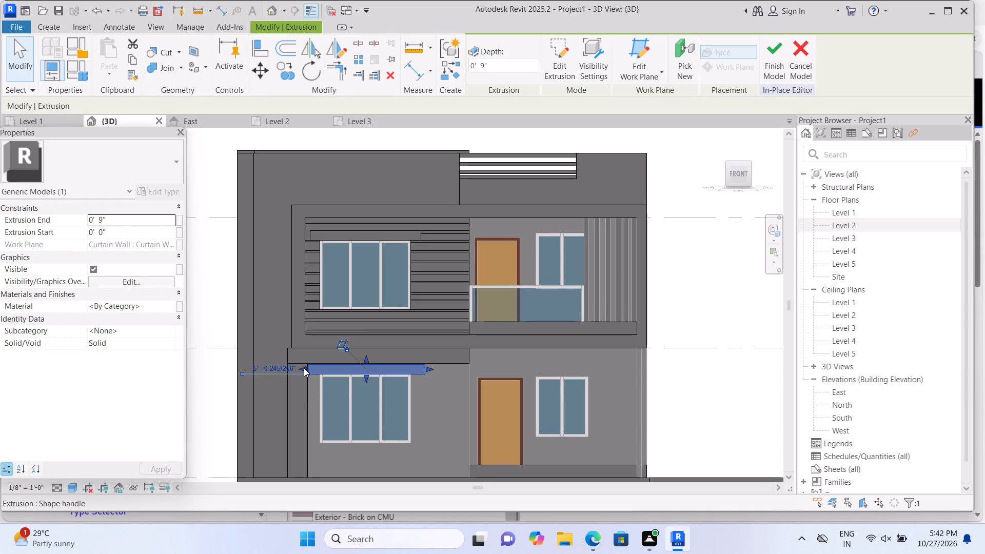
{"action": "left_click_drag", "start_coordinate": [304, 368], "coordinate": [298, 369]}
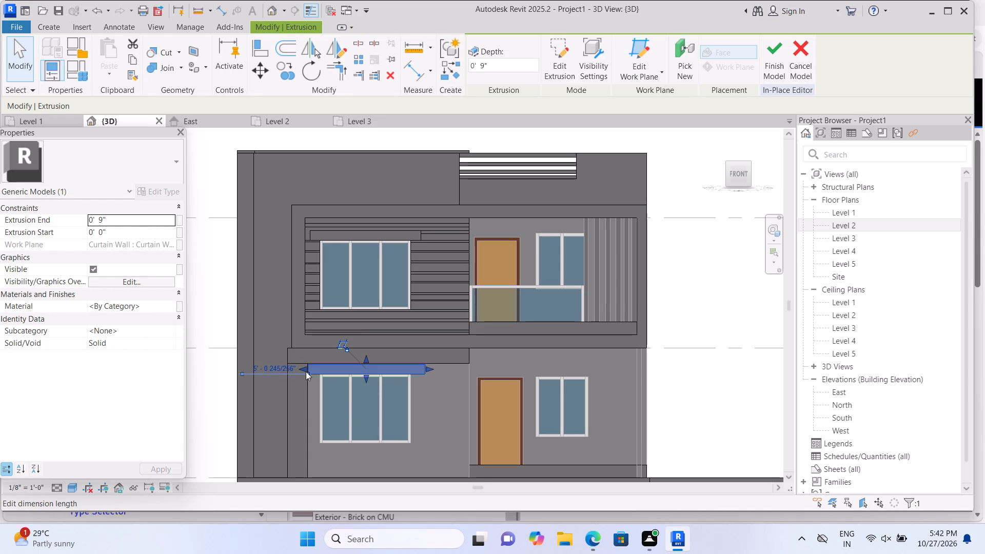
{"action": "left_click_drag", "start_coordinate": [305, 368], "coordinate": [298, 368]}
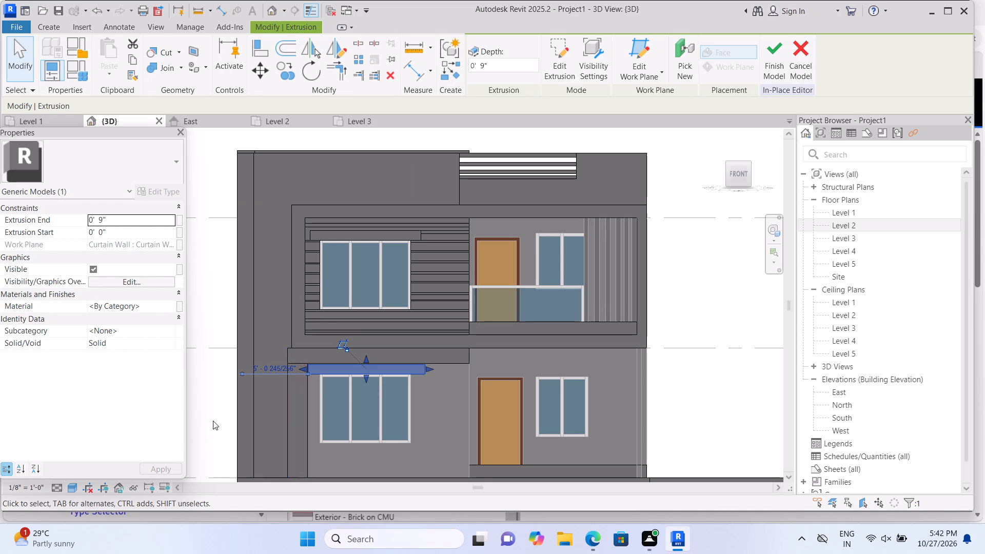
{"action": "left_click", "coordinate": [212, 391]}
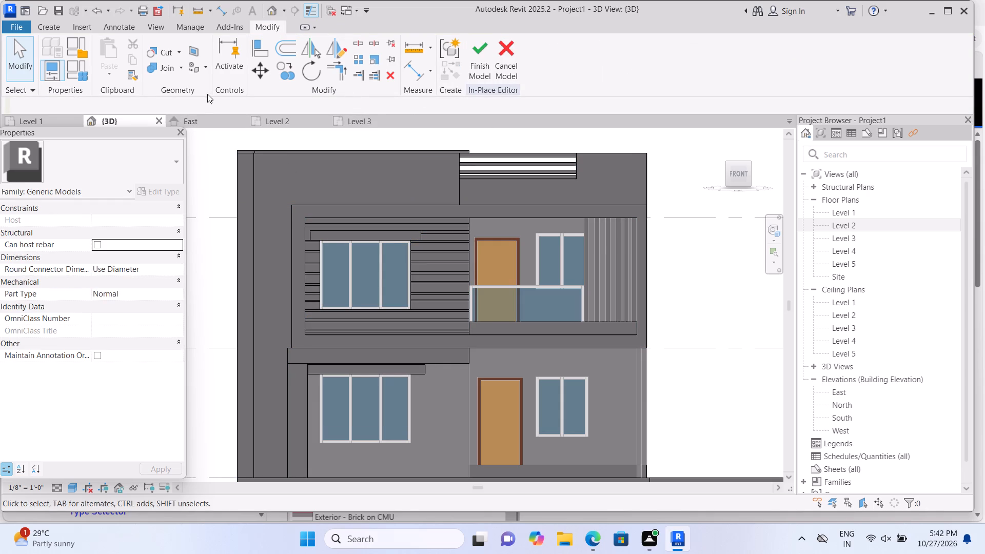
Join the vertical band's geometry with the ledge above the ground-floor window.
{"action": "left_click", "coordinate": [179, 65]}
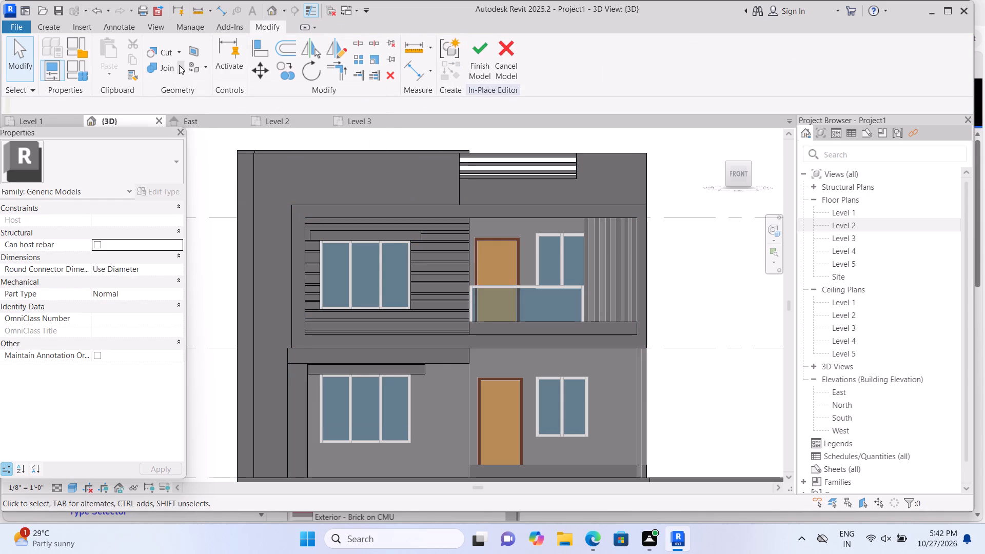
{"action": "left_click", "coordinate": [201, 84]}
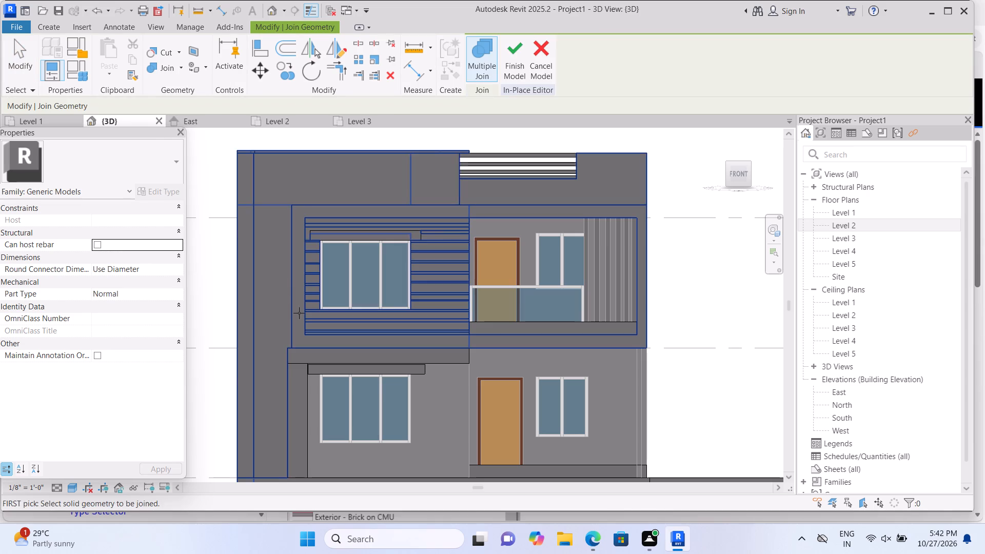
{"action": "left_click_drag", "start_coordinate": [312, 401], "coordinate": [325, 371]}
{"action": "left_click", "coordinate": [325, 371]}
{"action": "left_click", "coordinate": [221, 425]}
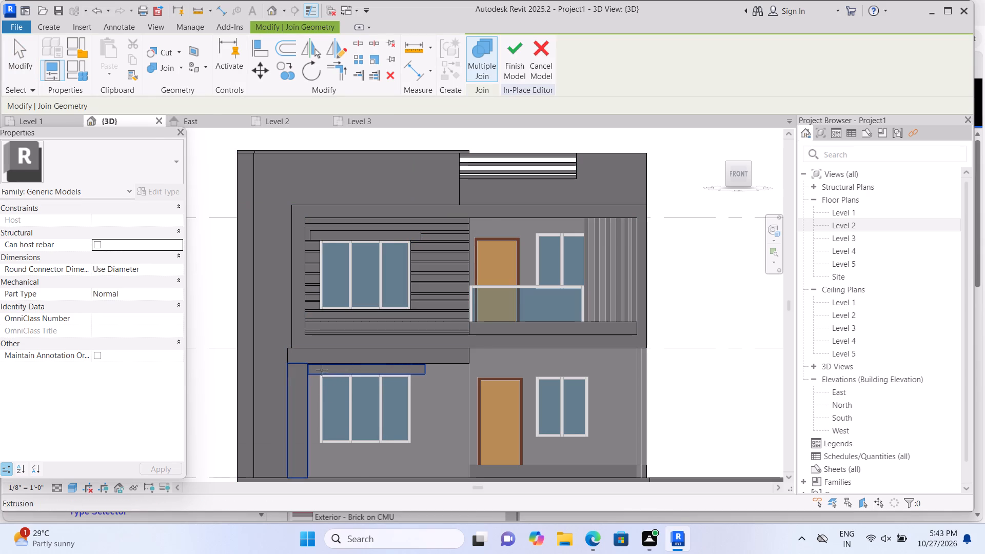
{"action": "scroll", "coordinate": [321, 368], "scroll_direction": "up", "scroll_amount": 8}
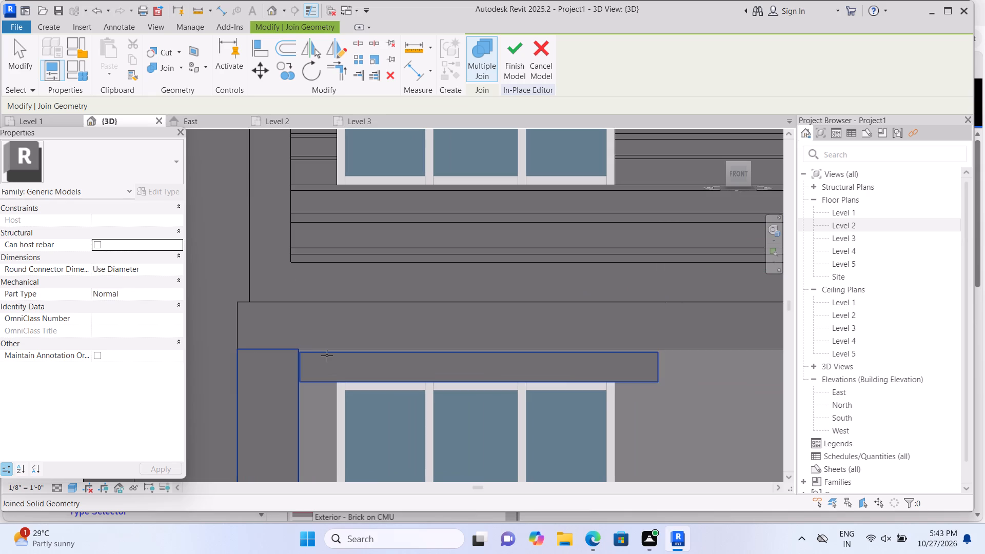
{"action": "left_click", "coordinate": [327, 355]}
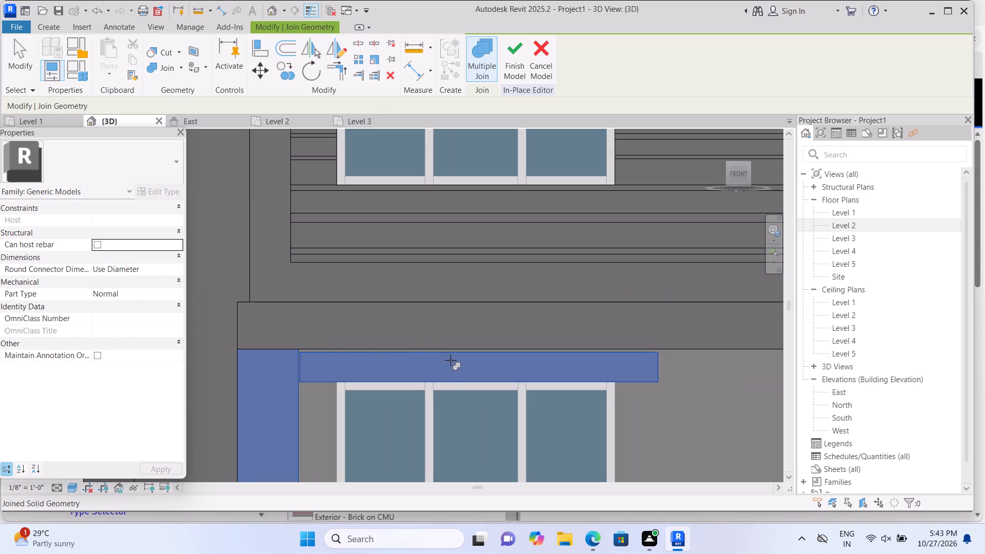
{"action": "key", "text": "Escape"}
Stretch the window ledge's top edge up to the underside of the horizontal band, making the extrusion about 10" high.
{"action": "left_click", "coordinate": [483, 351]}
{"action": "left_click", "coordinate": [478, 345]}
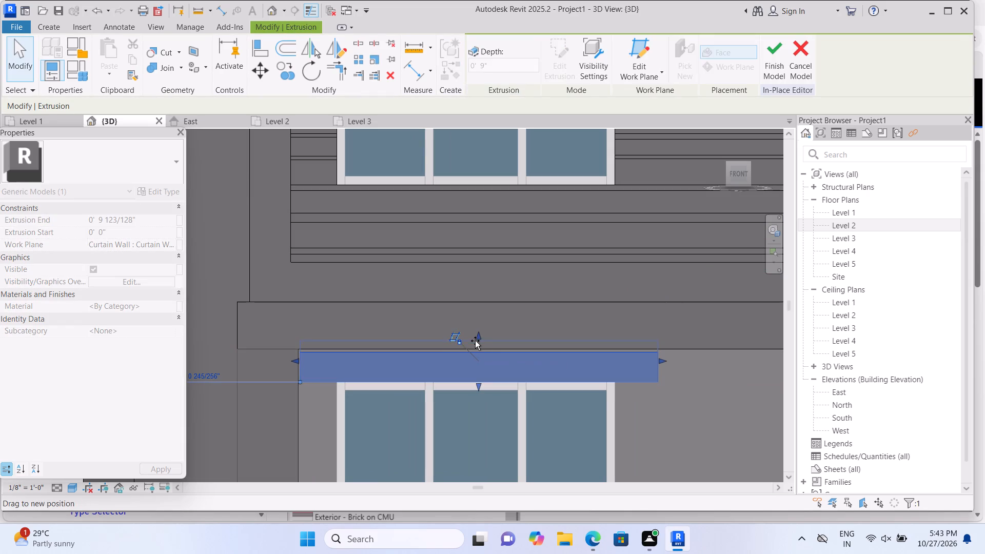
{"action": "double_click", "coordinate": [475, 341]}
{"action": "left_click_drag", "start_coordinate": [478, 332], "coordinate": [477, 339]}
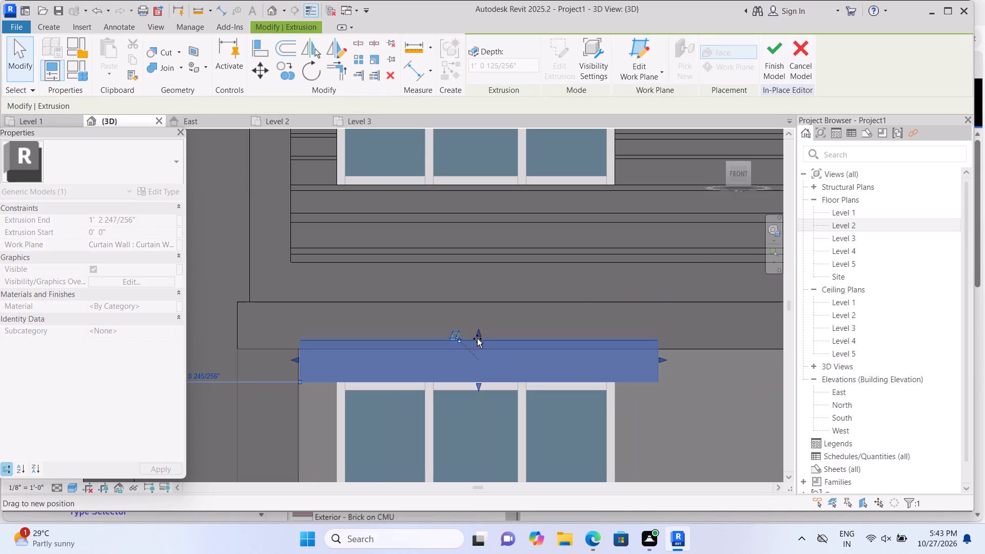
{"action": "left_click_drag", "start_coordinate": [477, 339], "coordinate": [477, 345]}
{"action": "left_click", "coordinate": [477, 345]}
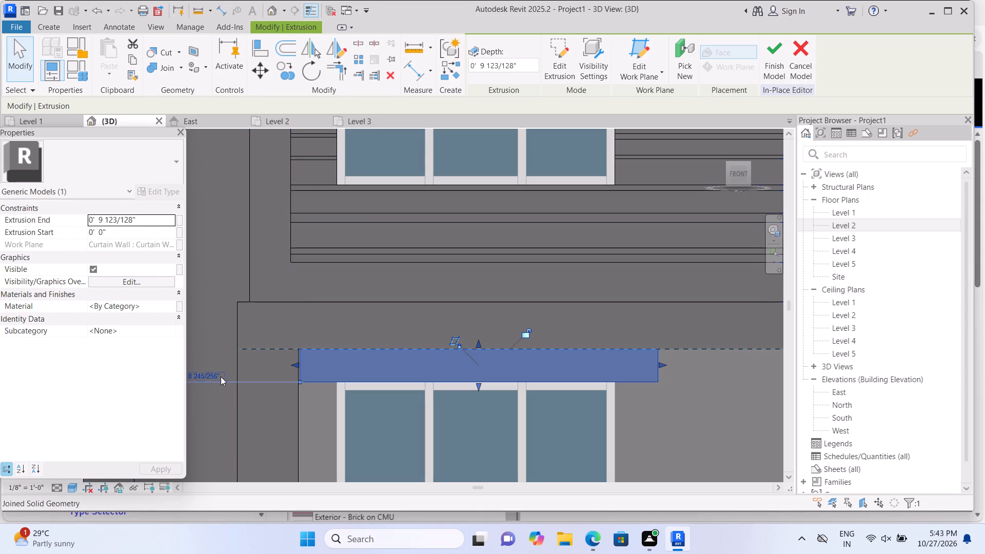
Stretch the window ledge's left end so that it aligns with the vertical band's inner edge.
{"action": "left_click", "coordinate": [297, 364]}
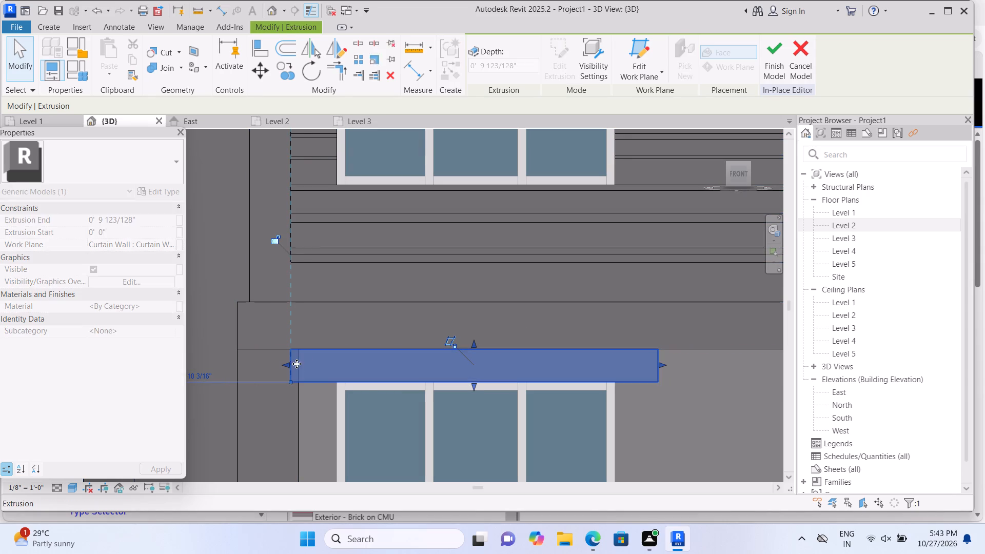
{"action": "left_click_drag", "start_coordinate": [286, 365], "coordinate": [302, 370]}
{"action": "left_click", "coordinate": [302, 370]}
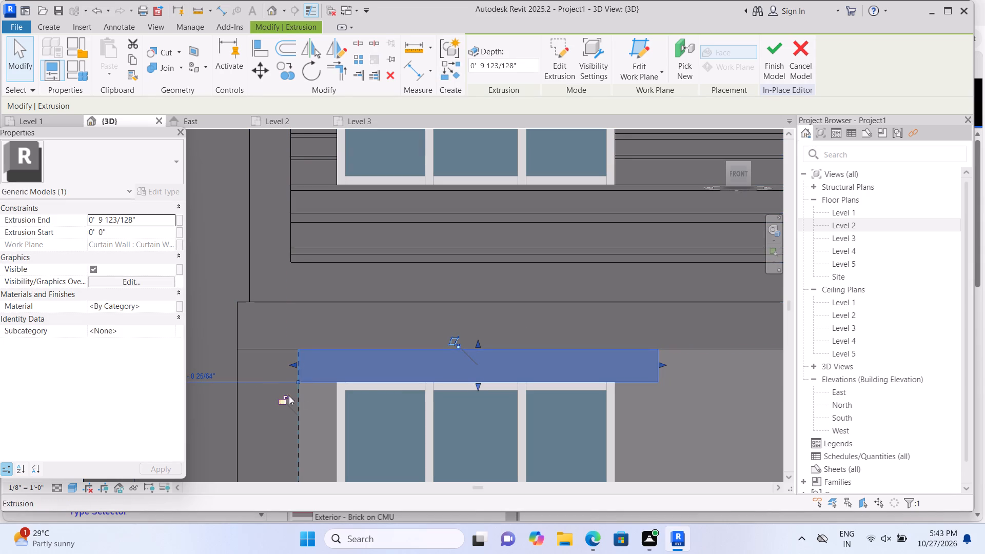
{"action": "left_click", "coordinate": [233, 291]}
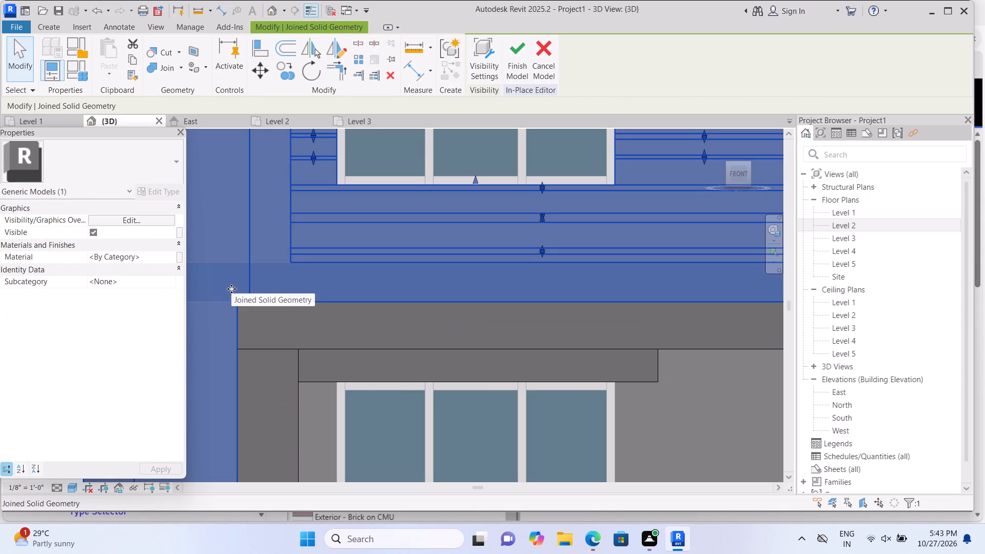
{"action": "key", "text": "Escape"}
Join the ground-floor horizontal band with the joined vertical band and window ledge.
{"action": "scroll", "coordinate": [232, 290], "scroll_direction": "down", "scroll_amount": 6}
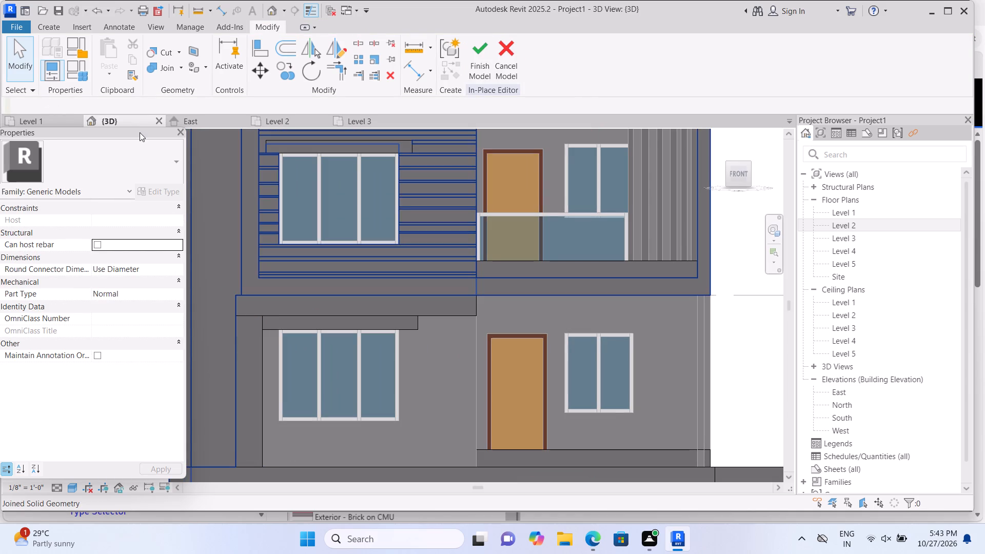
{"action": "left_click", "coordinate": [178, 71]}
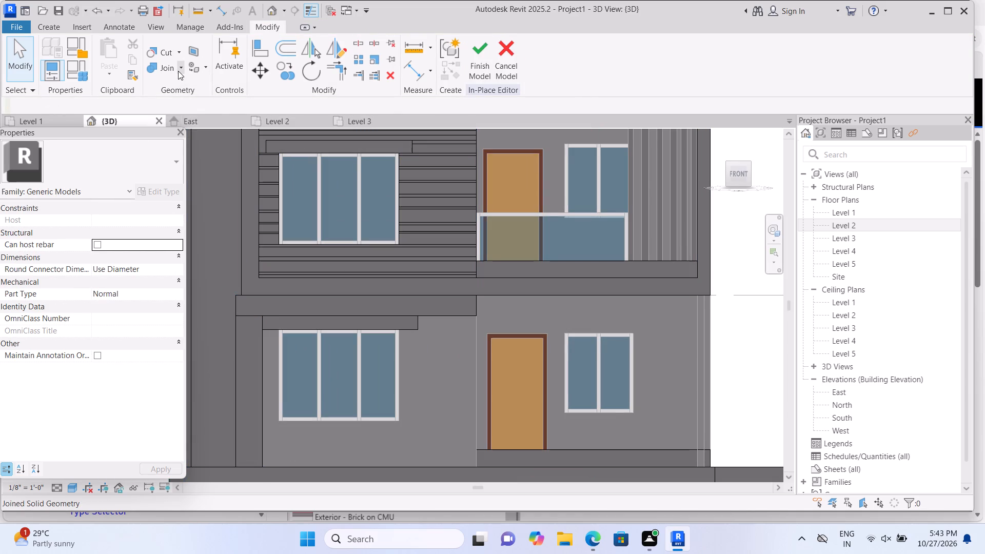
{"action": "left_click", "coordinate": [182, 80]}
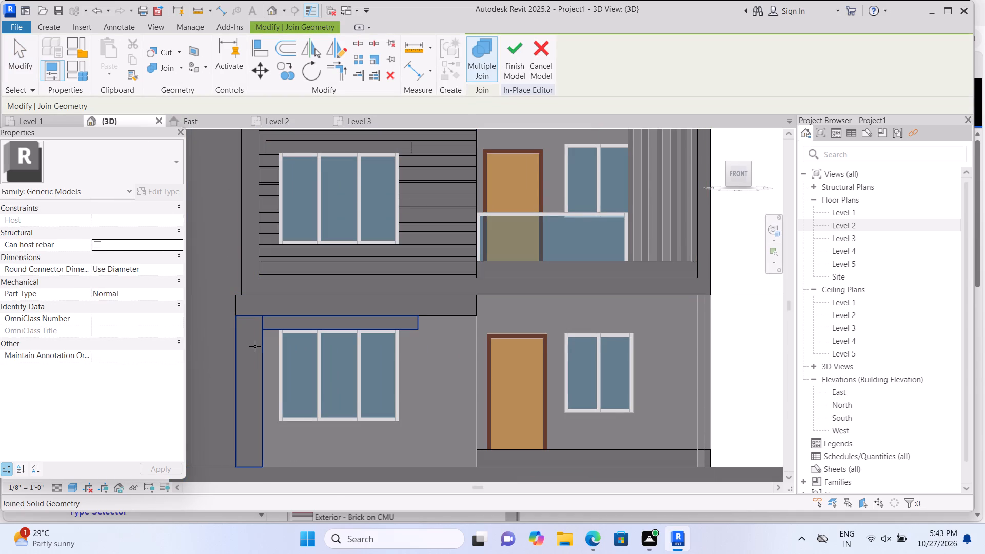
{"action": "left_click_drag", "start_coordinate": [253, 345], "coordinate": [283, 326]}
{"action": "left_click", "coordinate": [283, 326]}
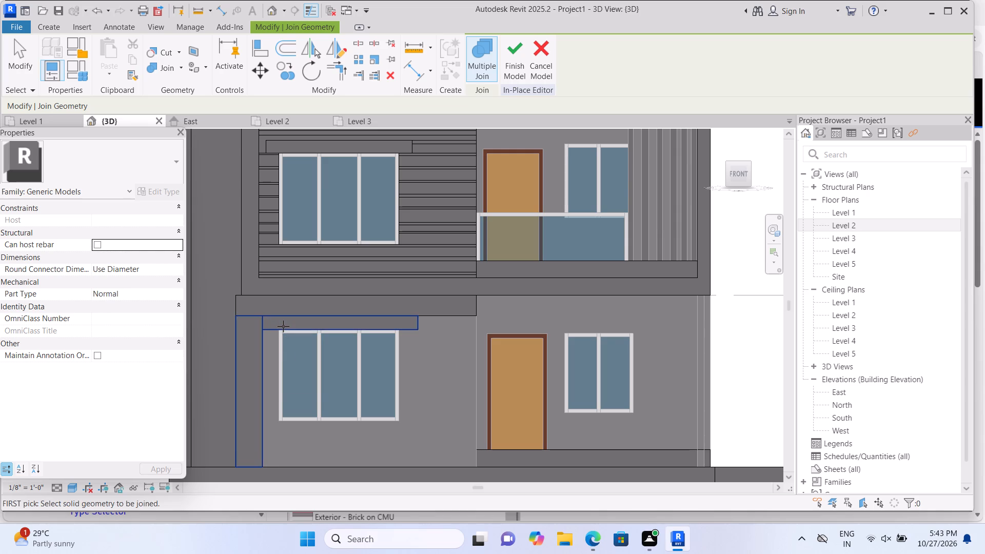
{"action": "left_click_drag", "start_coordinate": [271, 306], "coordinate": [280, 323]}
{"action": "left_click", "coordinate": [280, 323]}
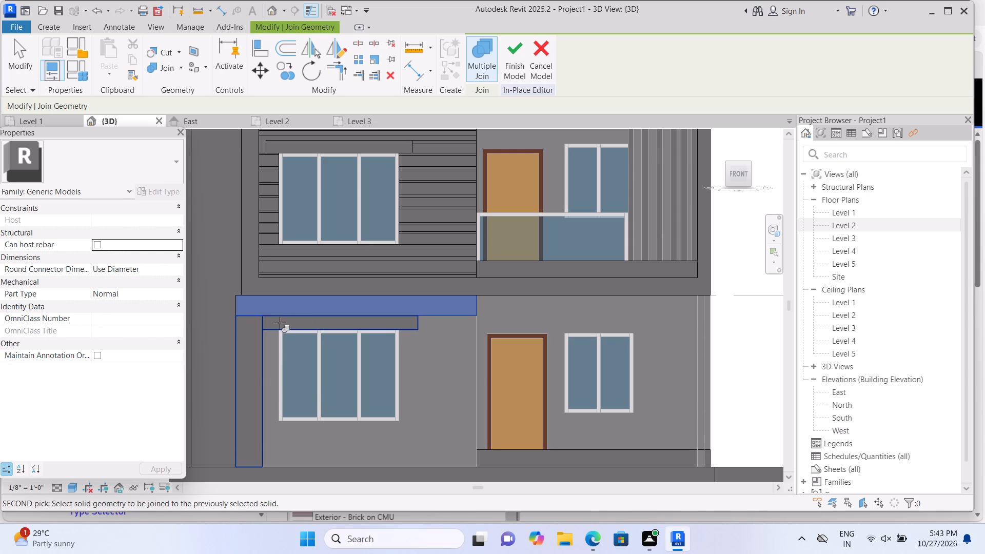
{"action": "left_click", "coordinate": [736, 377]}
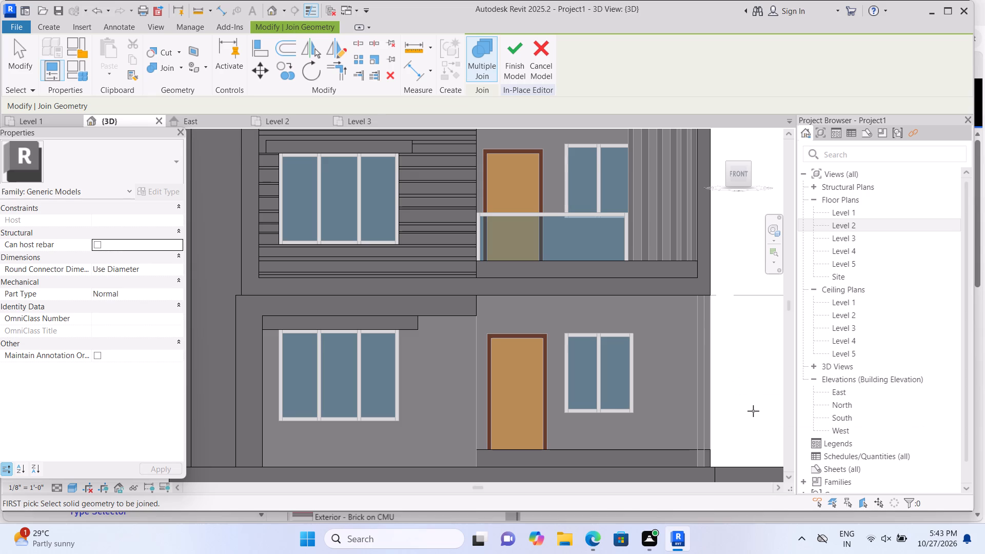
{"action": "left_click", "coordinate": [416, 322]}
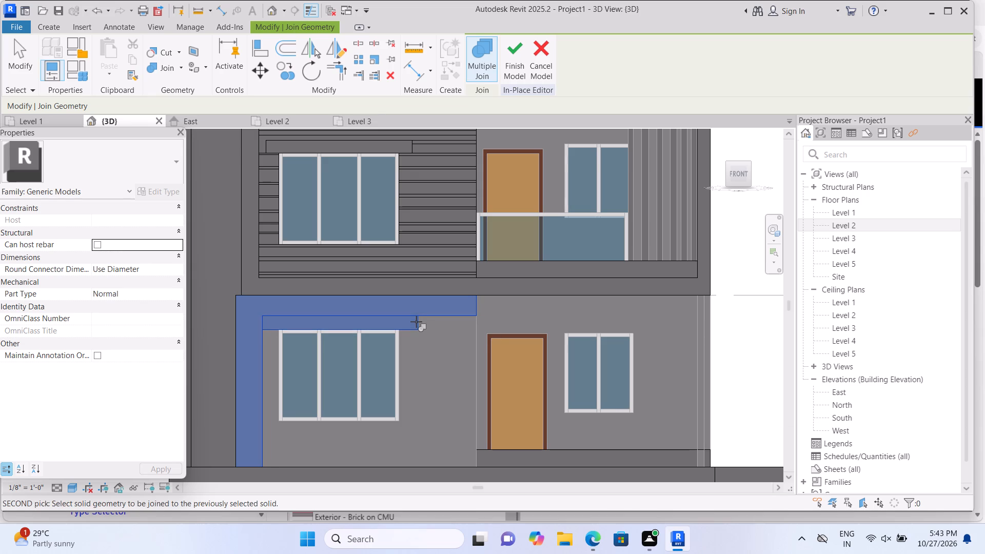
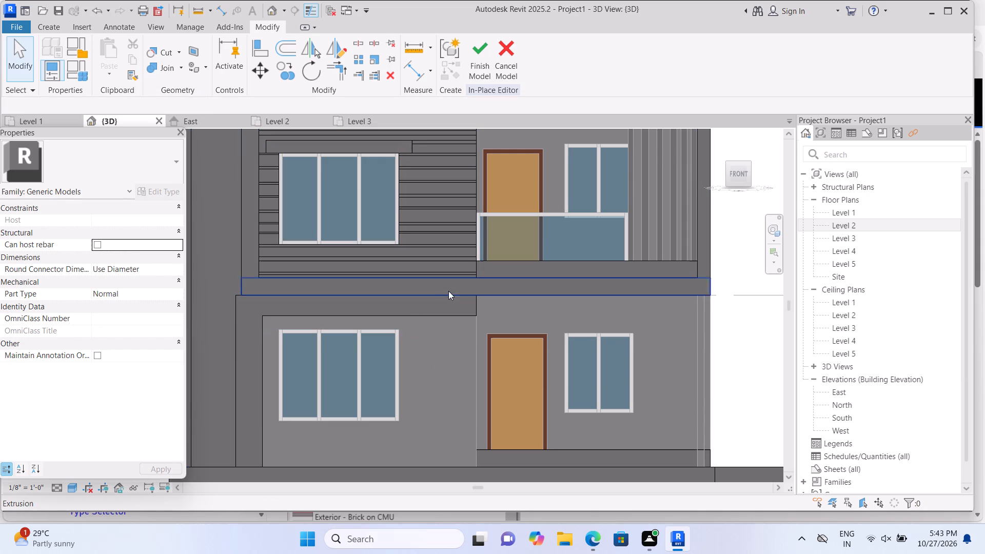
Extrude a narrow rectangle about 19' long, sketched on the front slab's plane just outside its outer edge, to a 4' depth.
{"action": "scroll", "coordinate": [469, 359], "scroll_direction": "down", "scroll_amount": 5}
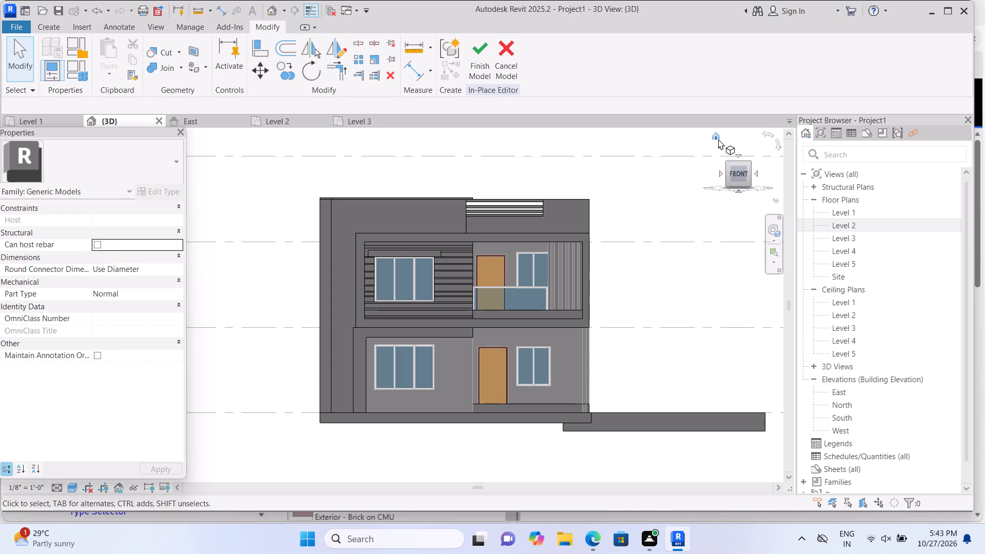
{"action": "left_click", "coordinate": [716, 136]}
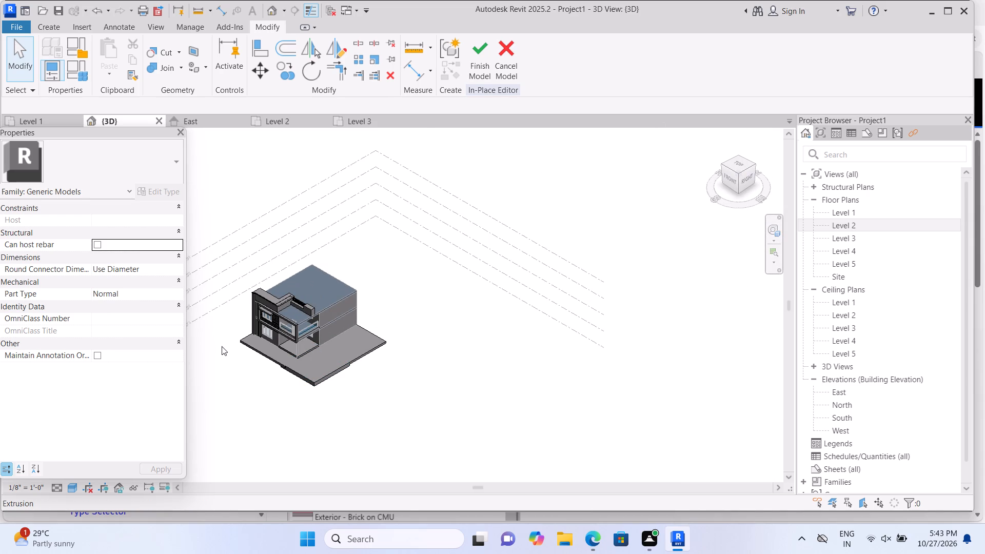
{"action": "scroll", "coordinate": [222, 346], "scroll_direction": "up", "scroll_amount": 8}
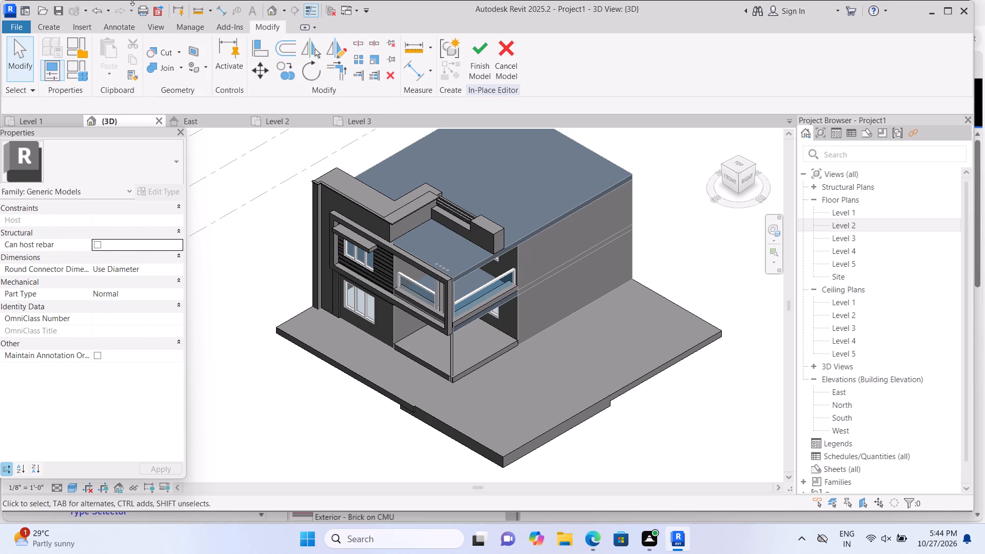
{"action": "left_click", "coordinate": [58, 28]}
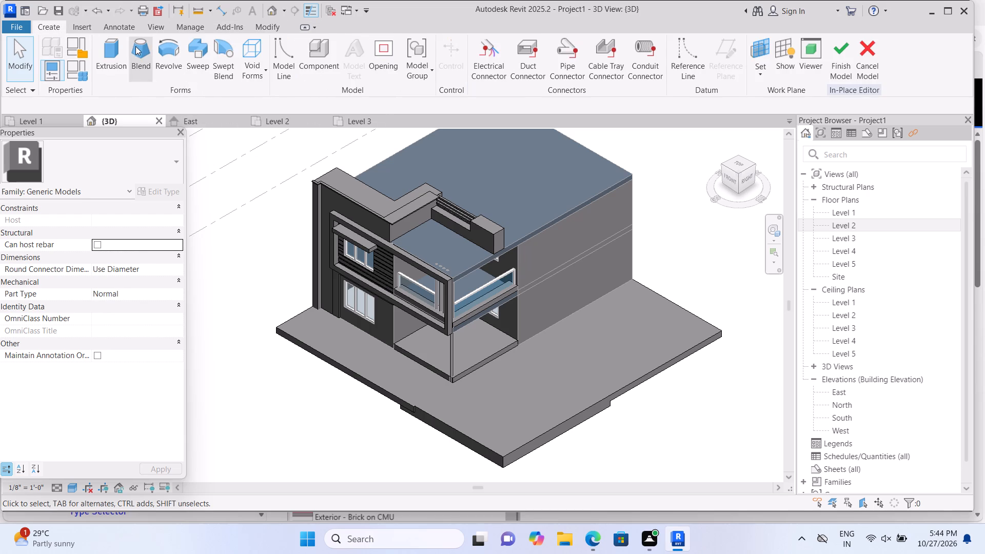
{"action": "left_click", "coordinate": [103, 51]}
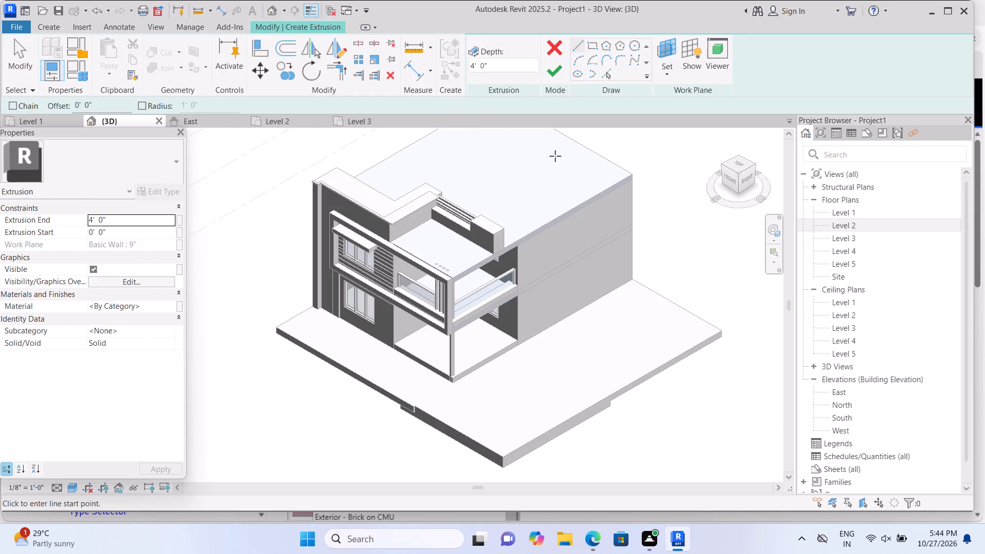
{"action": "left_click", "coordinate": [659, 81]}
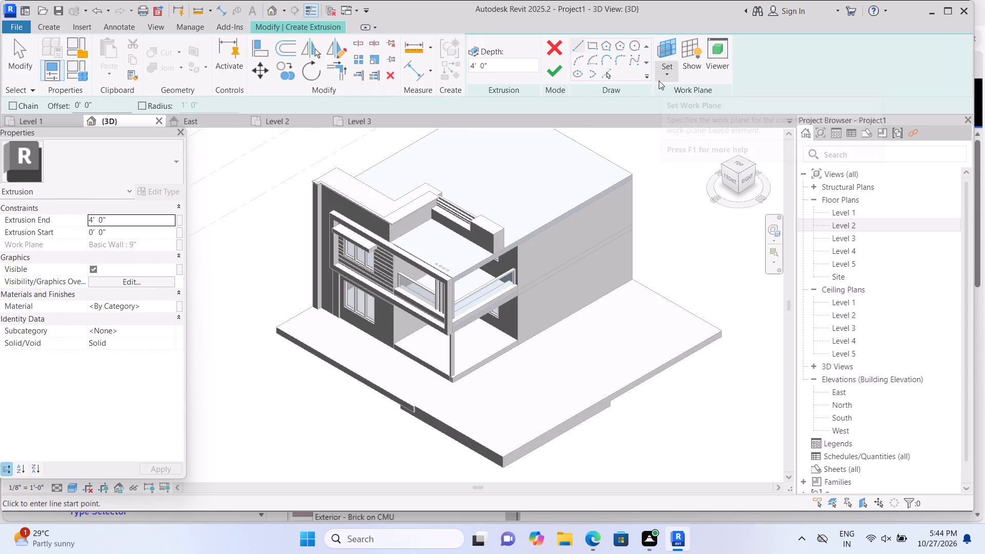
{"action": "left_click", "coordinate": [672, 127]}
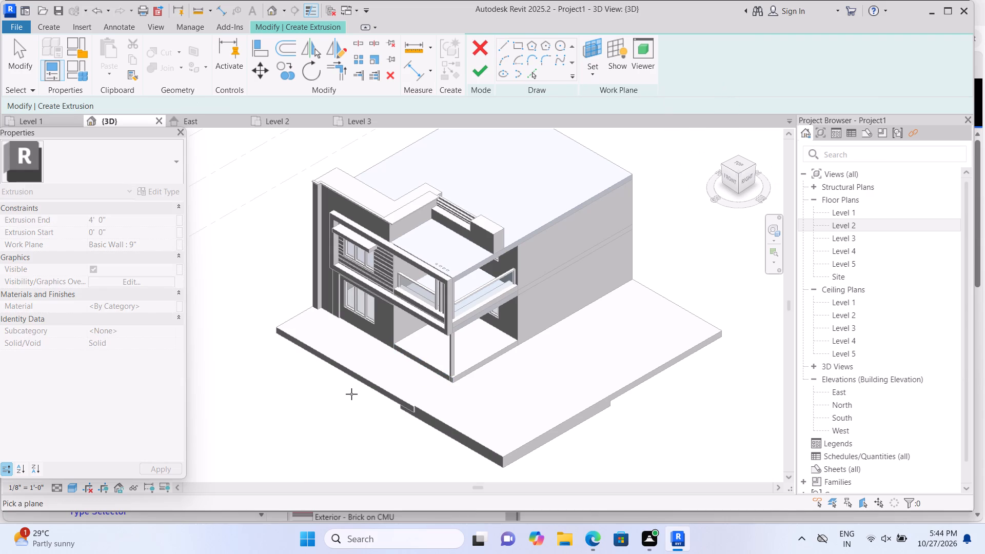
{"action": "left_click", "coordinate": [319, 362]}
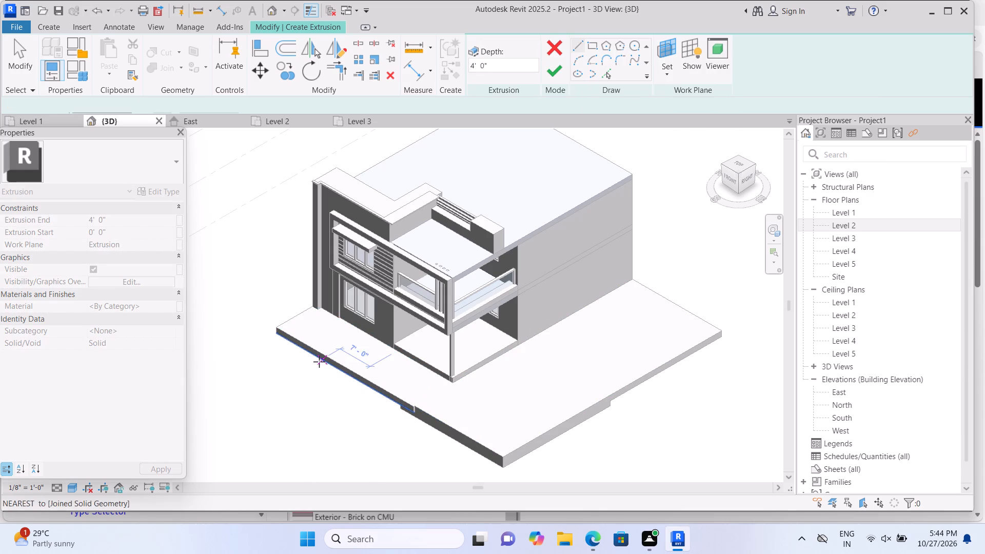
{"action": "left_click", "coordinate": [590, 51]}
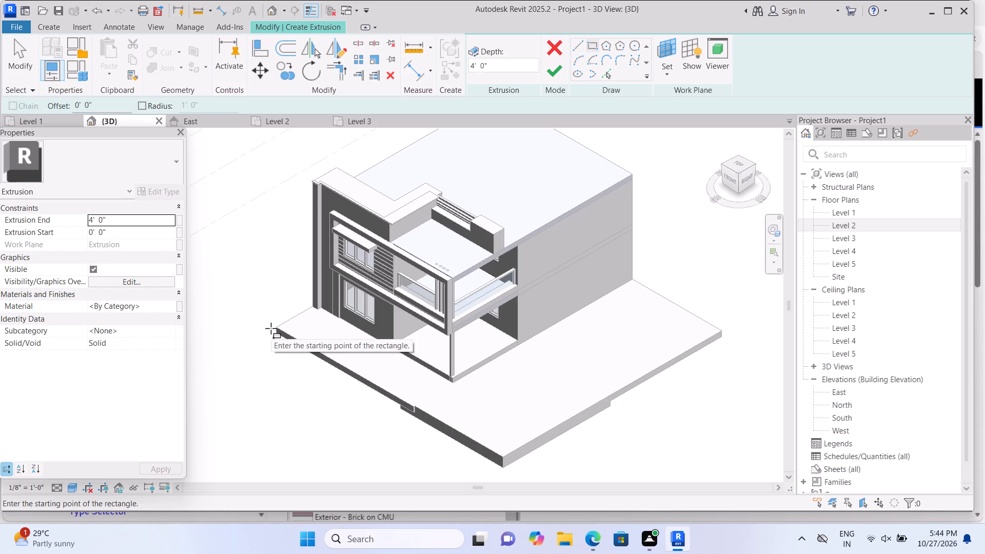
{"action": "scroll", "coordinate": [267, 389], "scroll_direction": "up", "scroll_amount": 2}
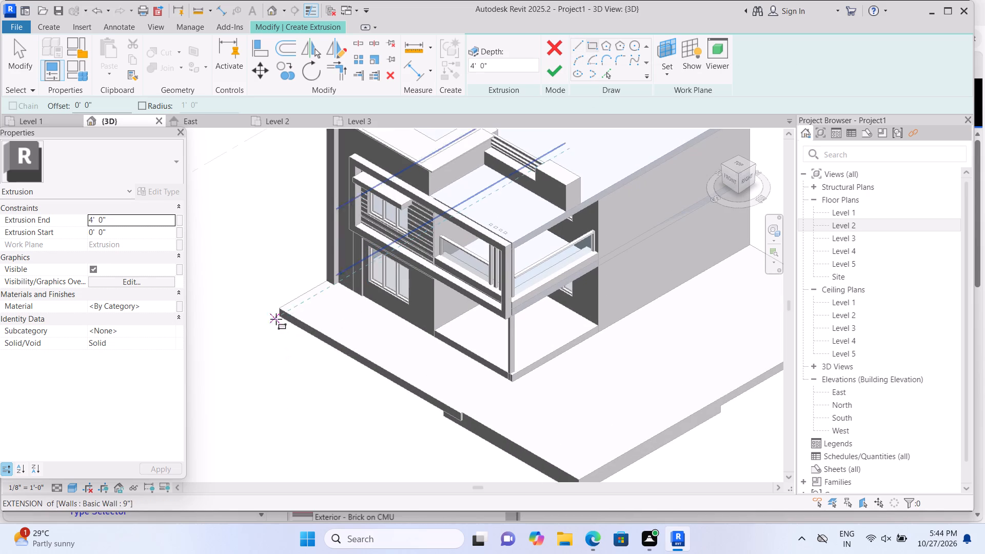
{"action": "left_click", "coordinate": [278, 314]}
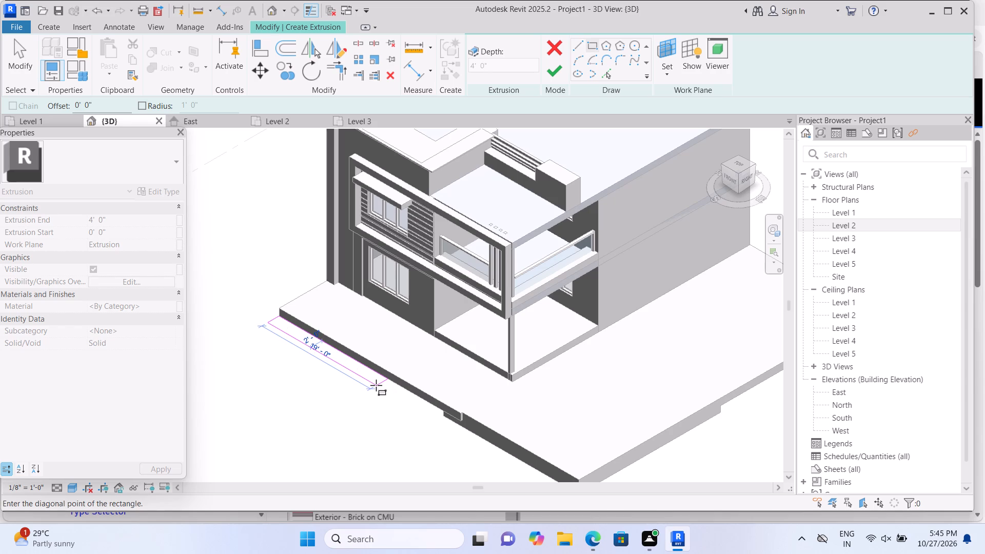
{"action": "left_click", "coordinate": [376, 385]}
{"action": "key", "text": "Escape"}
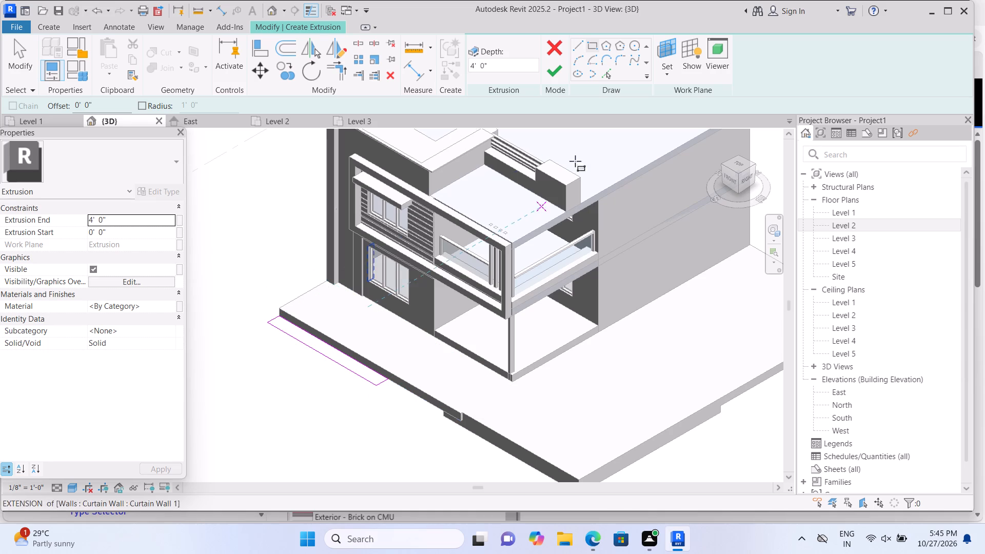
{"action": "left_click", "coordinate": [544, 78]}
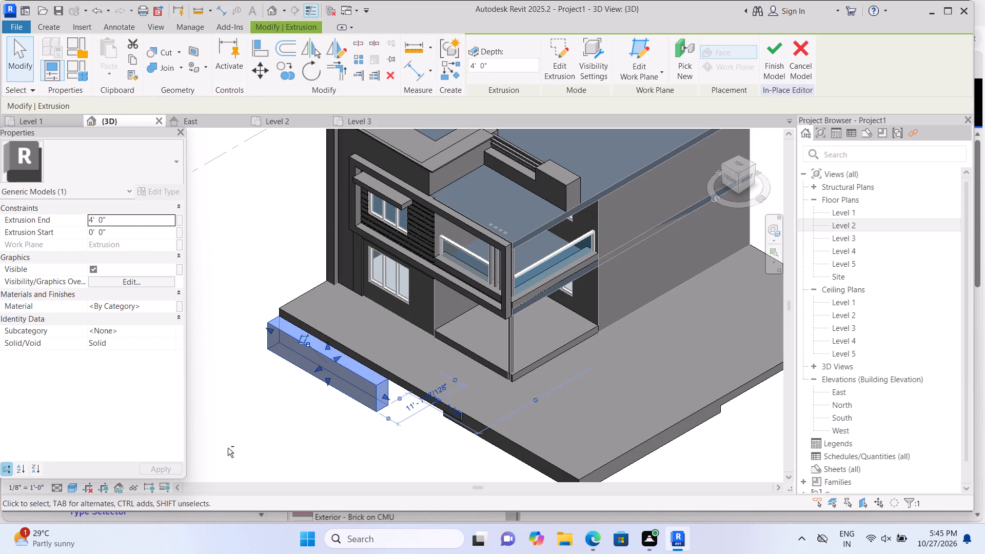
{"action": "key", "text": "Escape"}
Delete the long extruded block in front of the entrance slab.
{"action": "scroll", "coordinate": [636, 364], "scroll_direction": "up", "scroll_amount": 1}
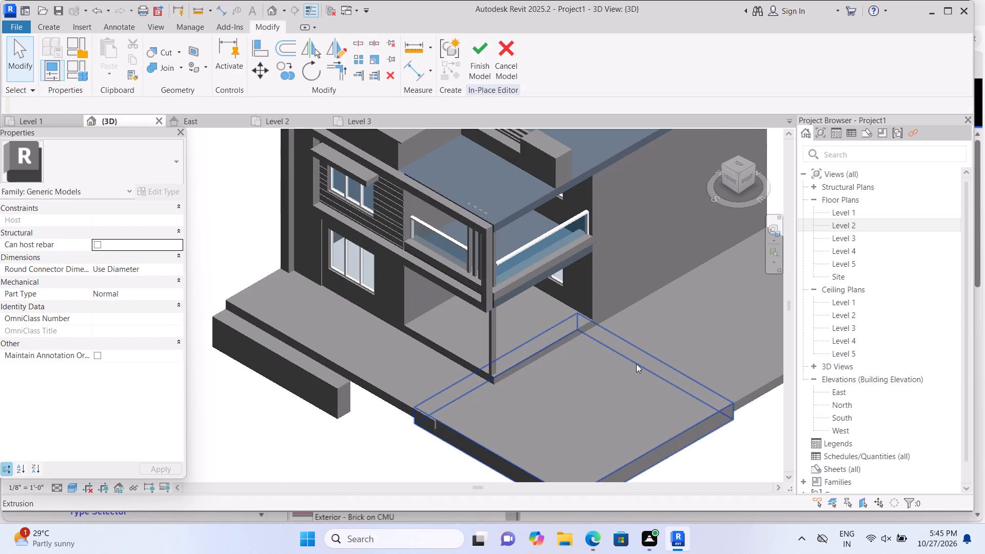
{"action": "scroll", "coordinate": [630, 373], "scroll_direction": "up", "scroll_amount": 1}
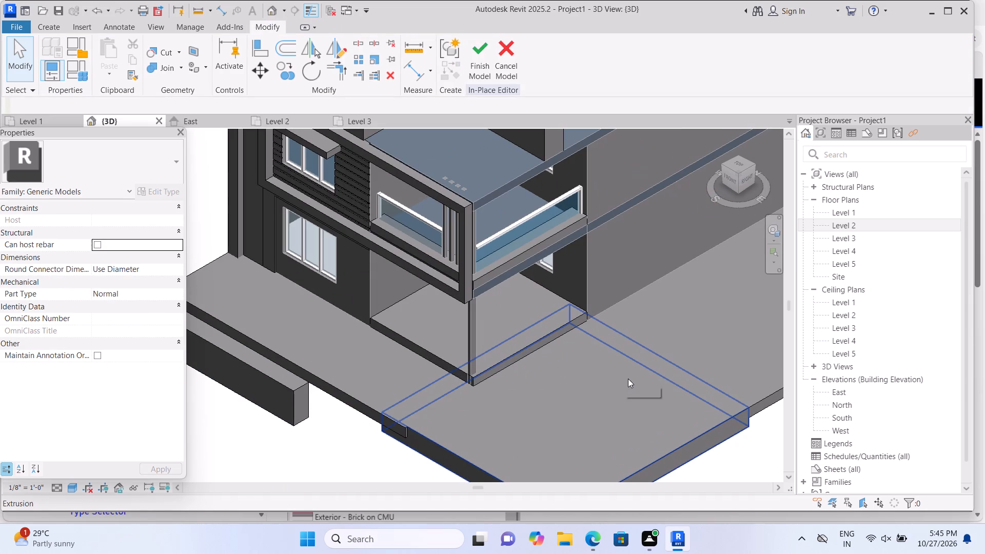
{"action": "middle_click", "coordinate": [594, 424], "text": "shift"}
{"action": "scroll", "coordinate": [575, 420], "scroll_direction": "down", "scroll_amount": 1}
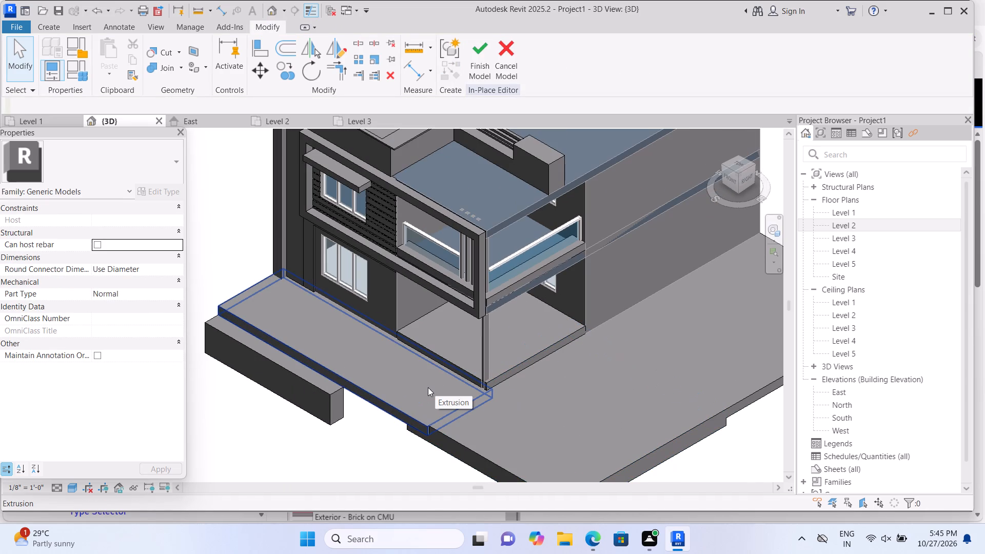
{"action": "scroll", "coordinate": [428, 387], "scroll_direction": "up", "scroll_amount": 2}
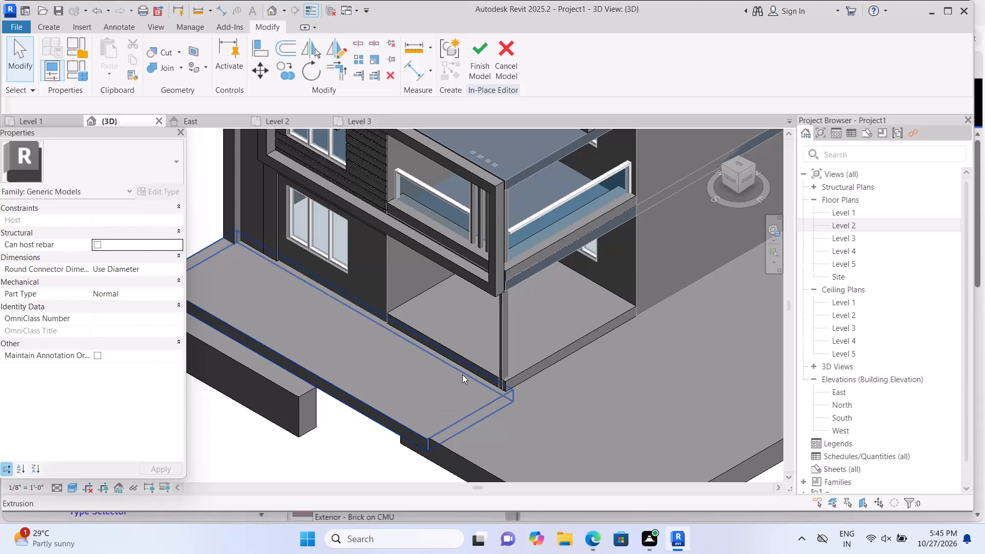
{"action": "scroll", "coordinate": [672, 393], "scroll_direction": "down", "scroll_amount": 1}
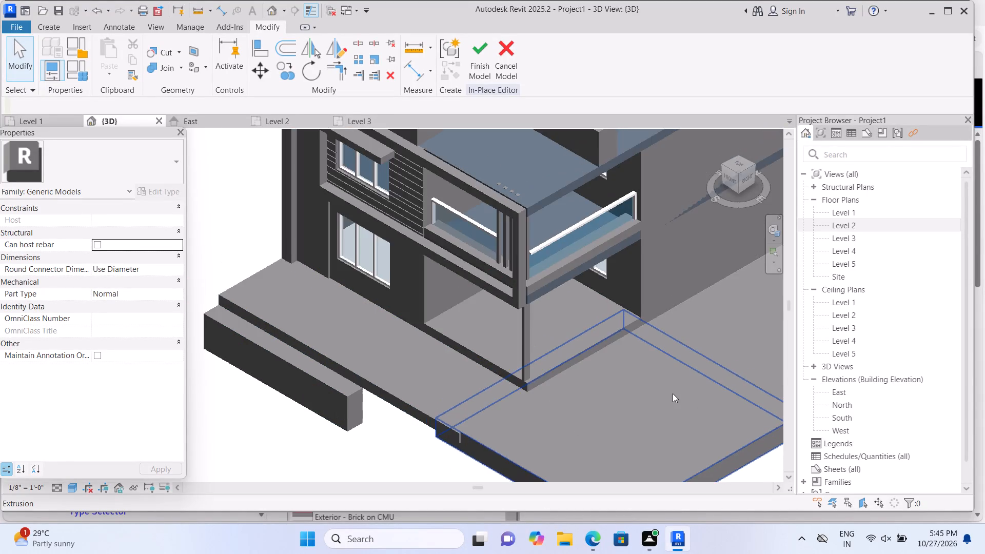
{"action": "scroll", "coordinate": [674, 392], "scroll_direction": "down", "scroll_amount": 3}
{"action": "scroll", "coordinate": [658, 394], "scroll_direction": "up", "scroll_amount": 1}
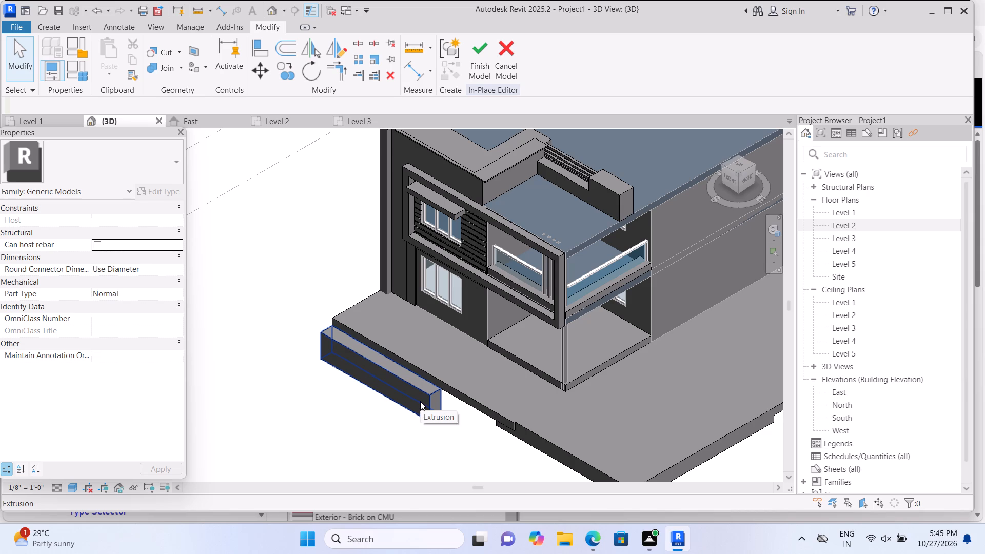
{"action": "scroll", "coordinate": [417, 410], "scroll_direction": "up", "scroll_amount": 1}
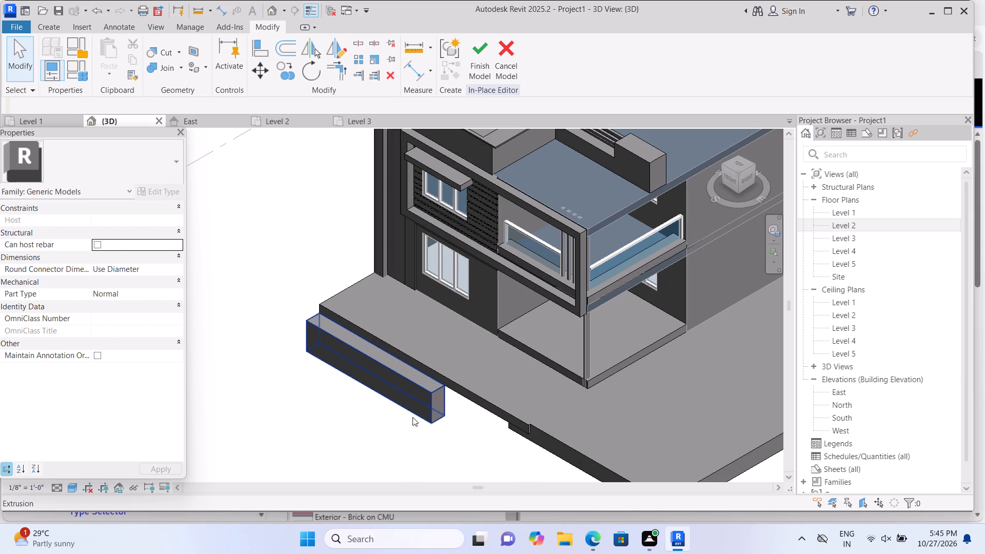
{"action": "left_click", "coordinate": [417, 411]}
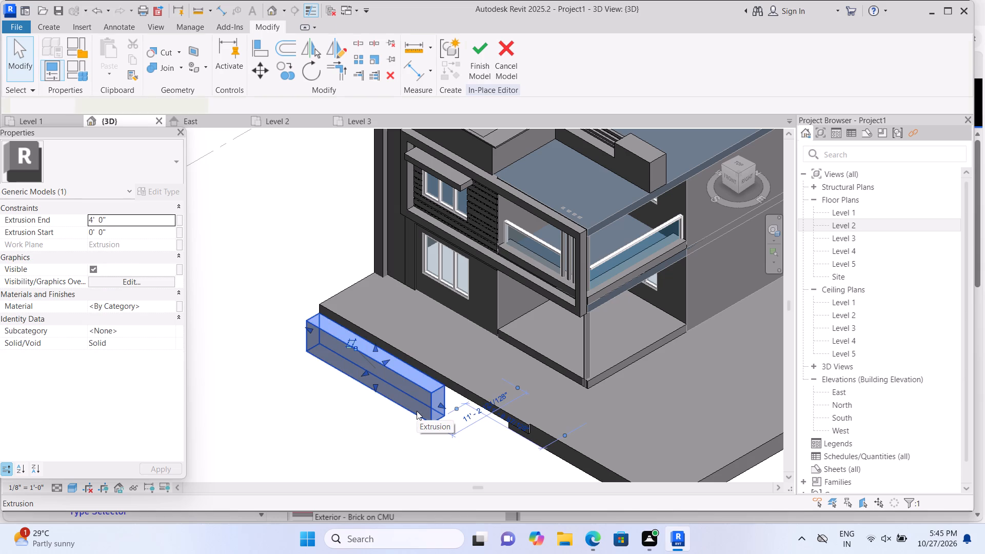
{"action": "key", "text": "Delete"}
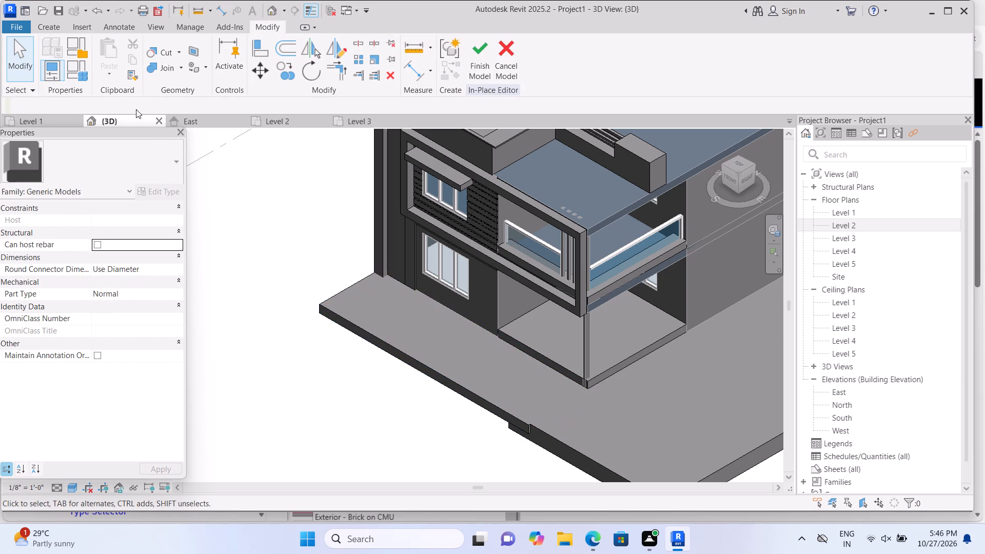
Sketch an extrusion rectangle about 18'-9" long and 1'-2" high on the front slab's vertical outer face, starting at its far-left corner.
{"action": "left_click", "coordinate": [52, 28]}
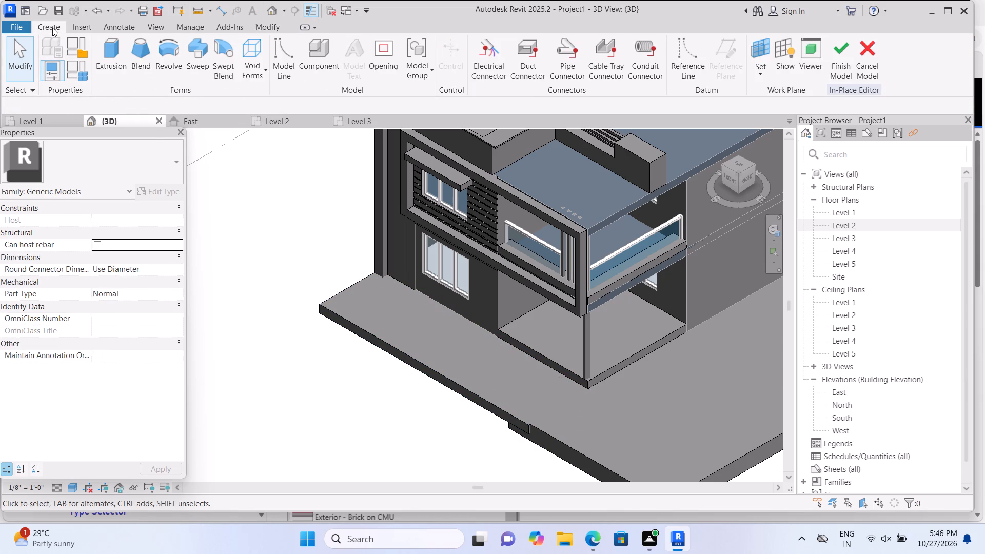
{"action": "left_click", "coordinate": [102, 53]}
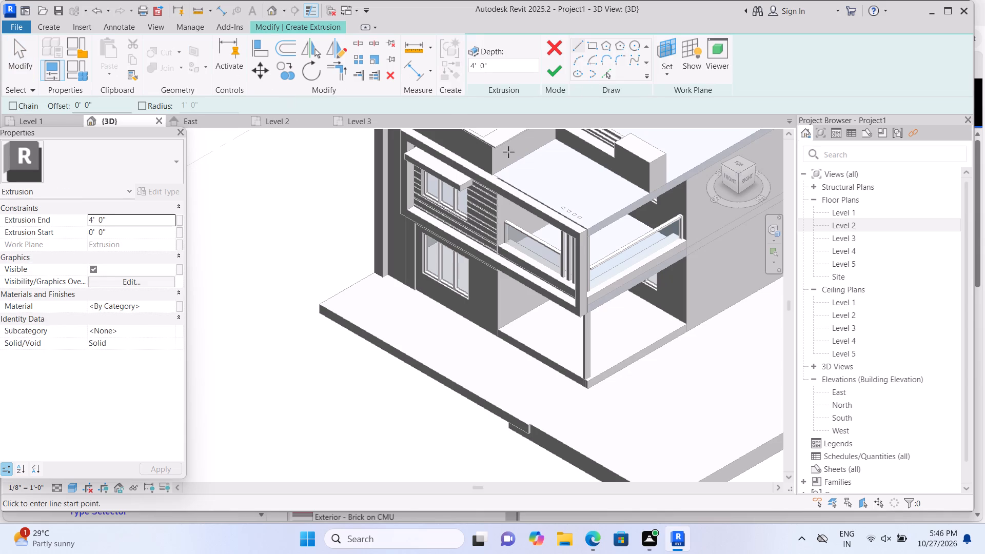
{"action": "left_click", "coordinate": [663, 76]}
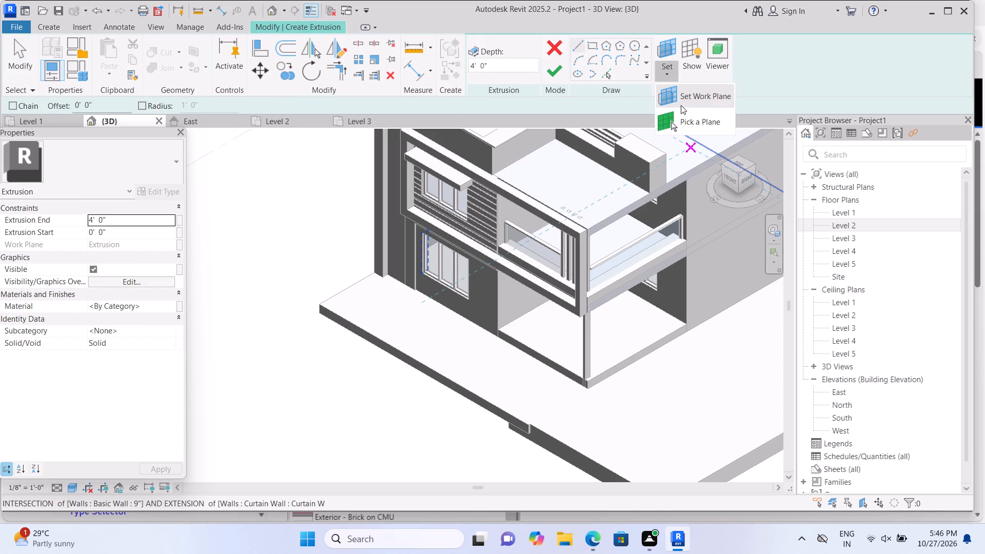
{"action": "left_click", "coordinate": [686, 123]}
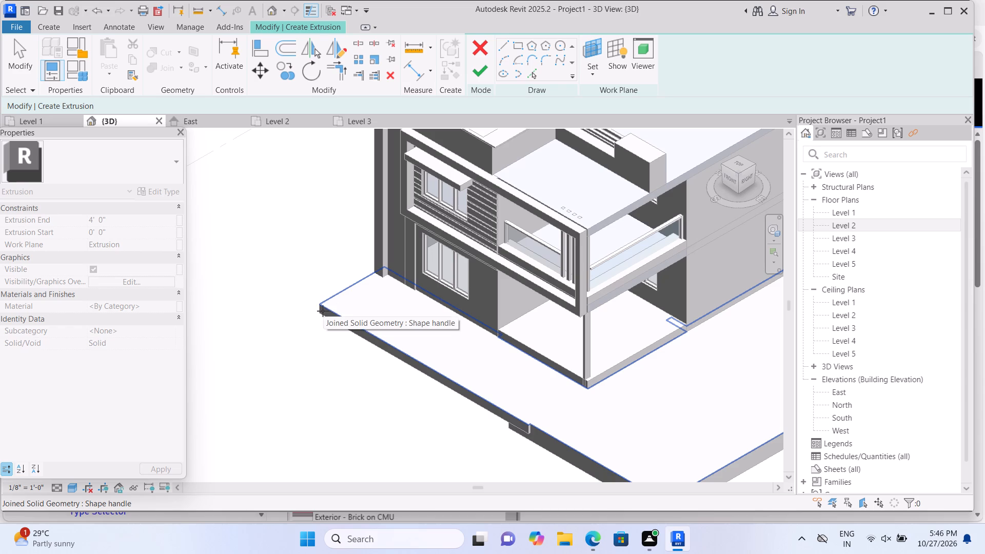
{"action": "scroll", "coordinate": [332, 311], "scroll_direction": "up", "scroll_amount": 1}
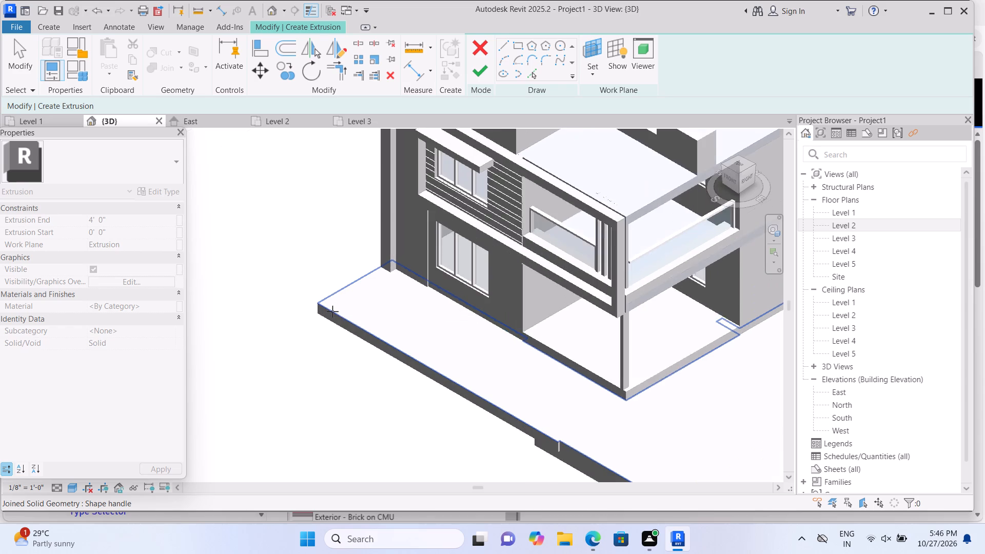
{"action": "scroll", "coordinate": [332, 311], "scroll_direction": "up", "scroll_amount": 3}
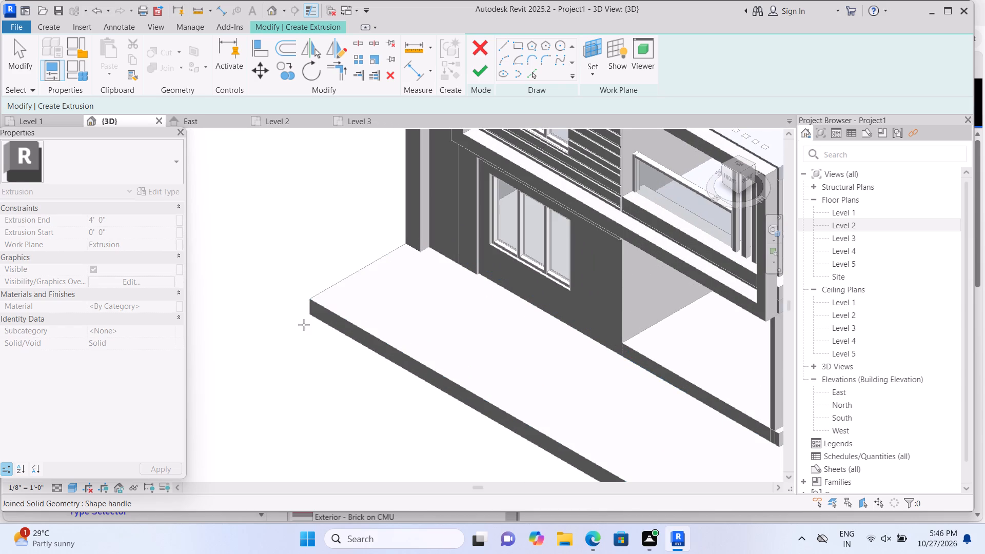
{"action": "left_click", "coordinate": [309, 312]}
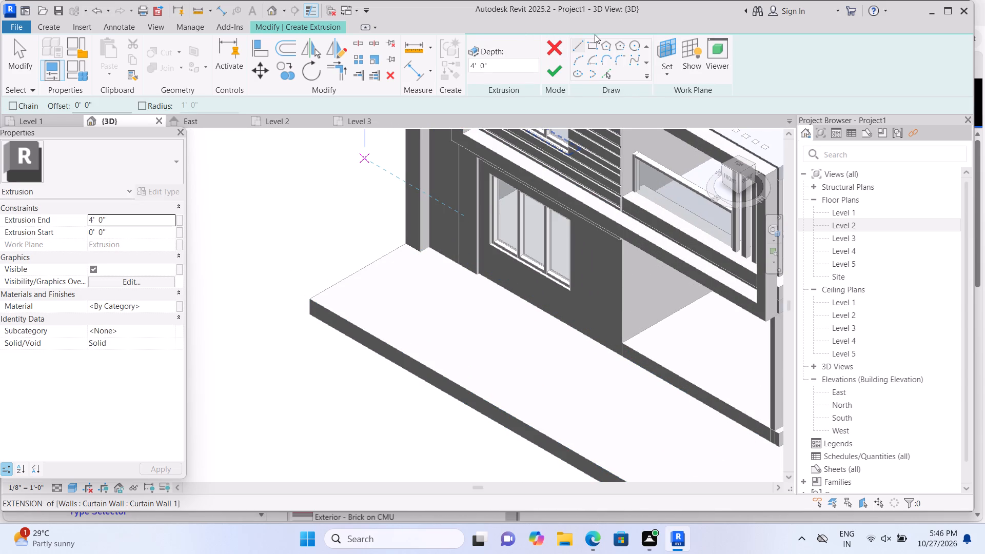
{"action": "left_click", "coordinate": [593, 44]}
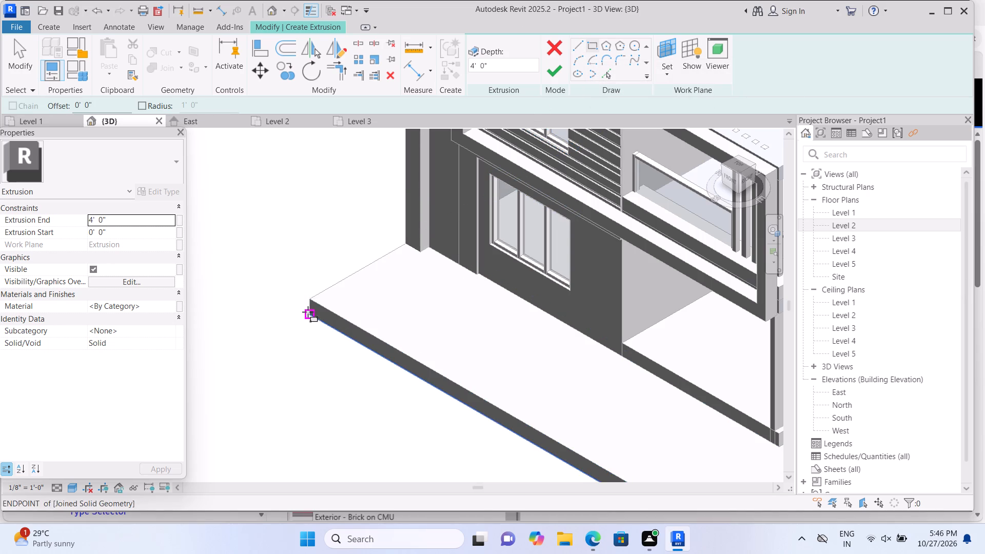
{"action": "left_click_drag", "start_coordinate": [309, 311], "coordinate": [388, 347]}
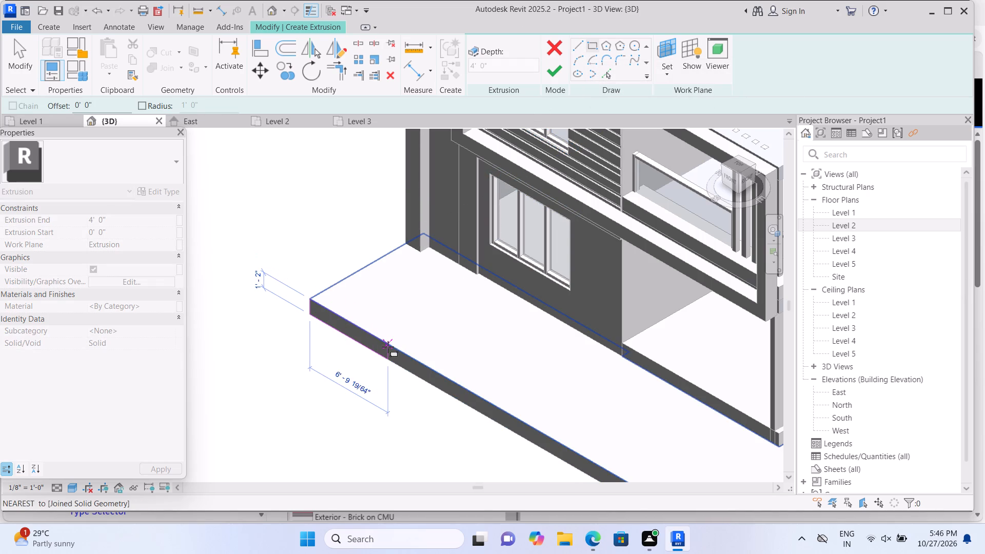
{"action": "left_click_drag", "start_coordinate": [388, 347], "coordinate": [439, 382]}
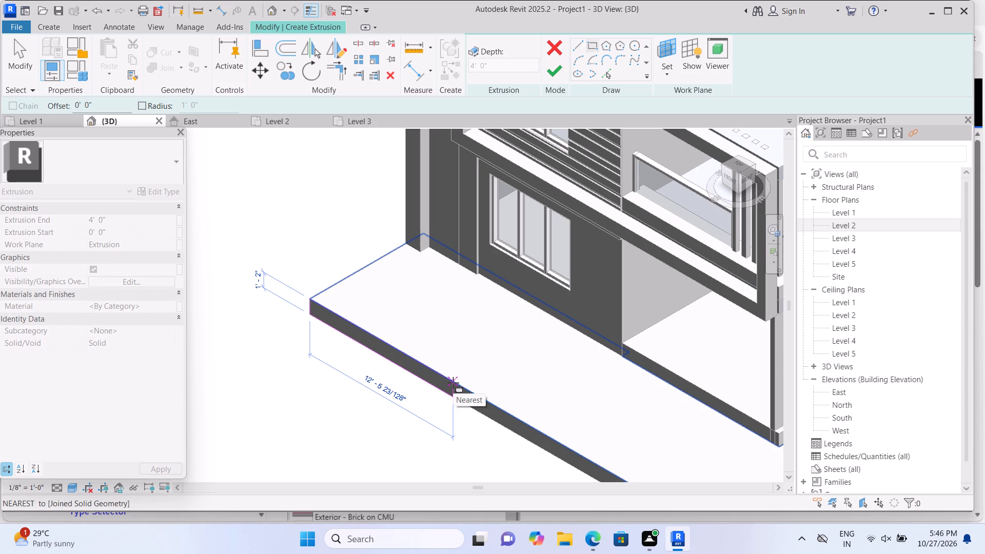
{"action": "scroll", "coordinate": [483, 401], "scroll_direction": "down", "scroll_amount": 5}
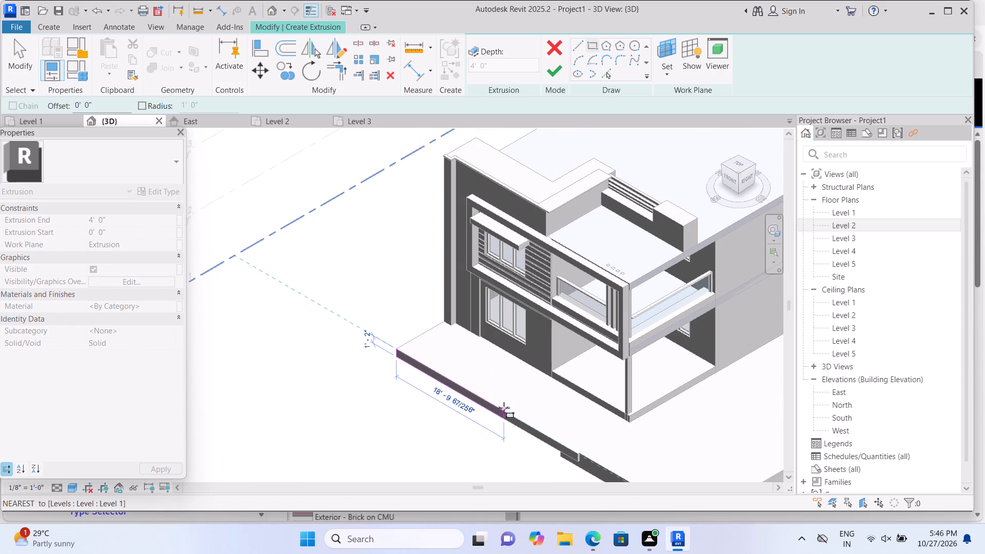
{"action": "left_click", "coordinate": [504, 408]}
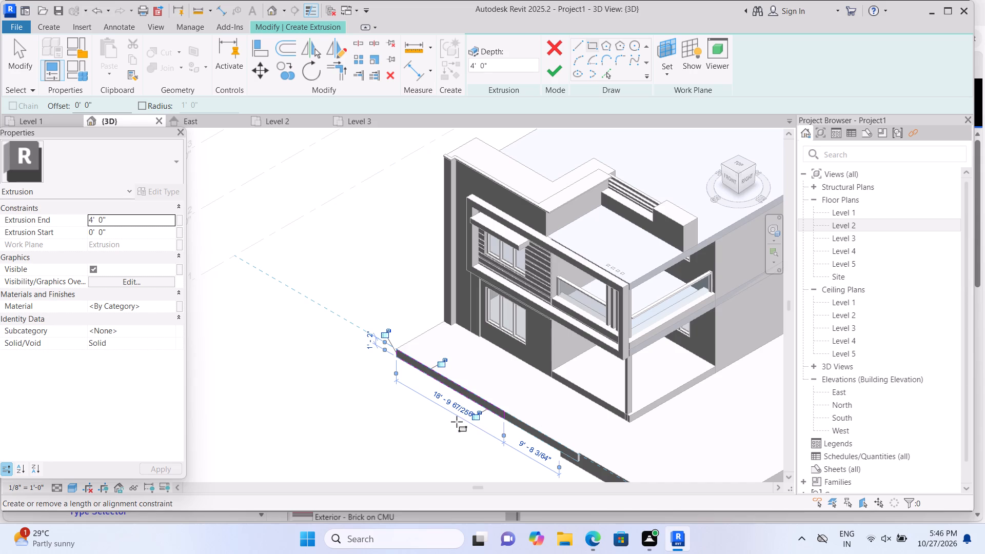
Finish the slab-face extrusion and pull its outer face back to a depth of about 2'-3".
{"action": "left_click", "coordinate": [554, 77]}
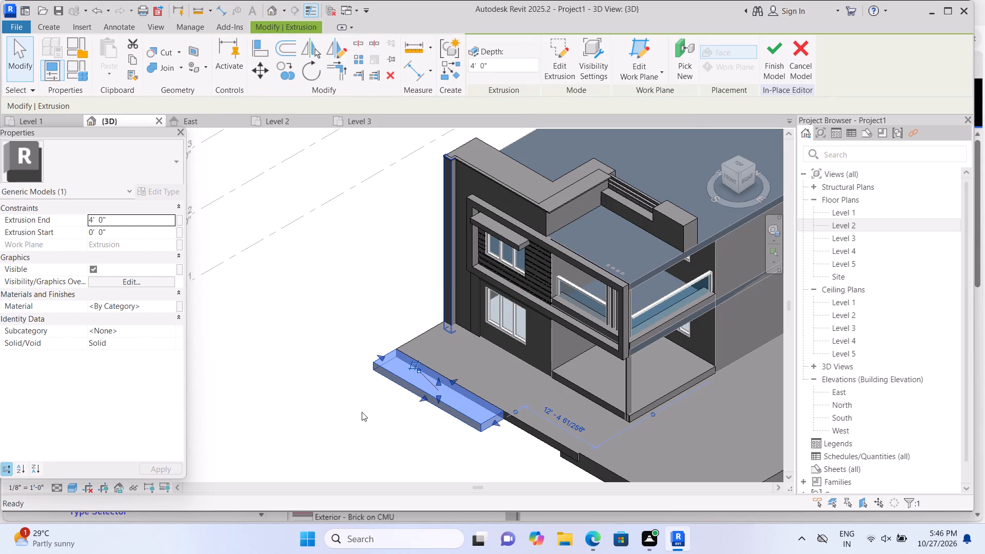
{"action": "left_click_drag", "start_coordinate": [423, 398], "coordinate": [432, 394]}
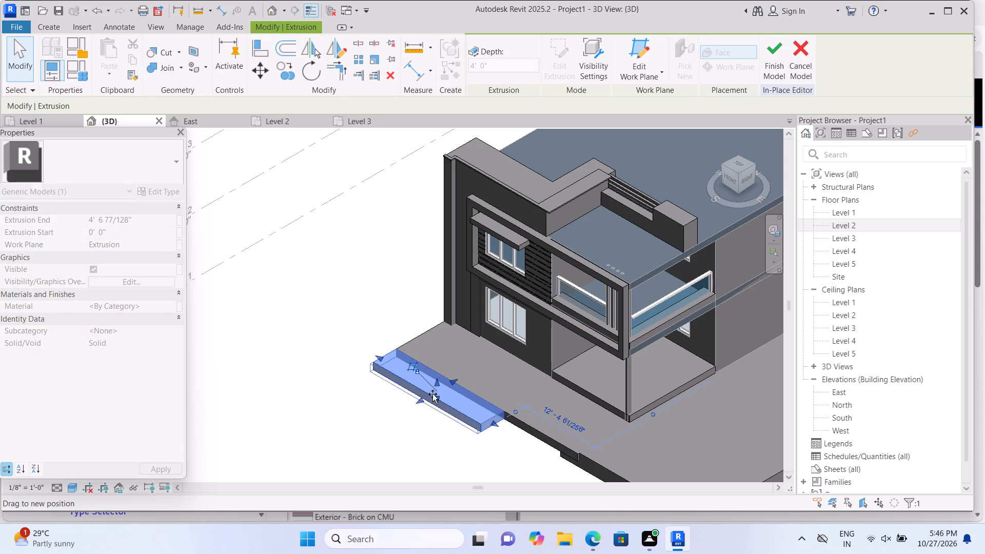
{"action": "left_click_drag", "start_coordinate": [432, 394], "coordinate": [441, 392]}
{"action": "left_click", "coordinate": [441, 392]}
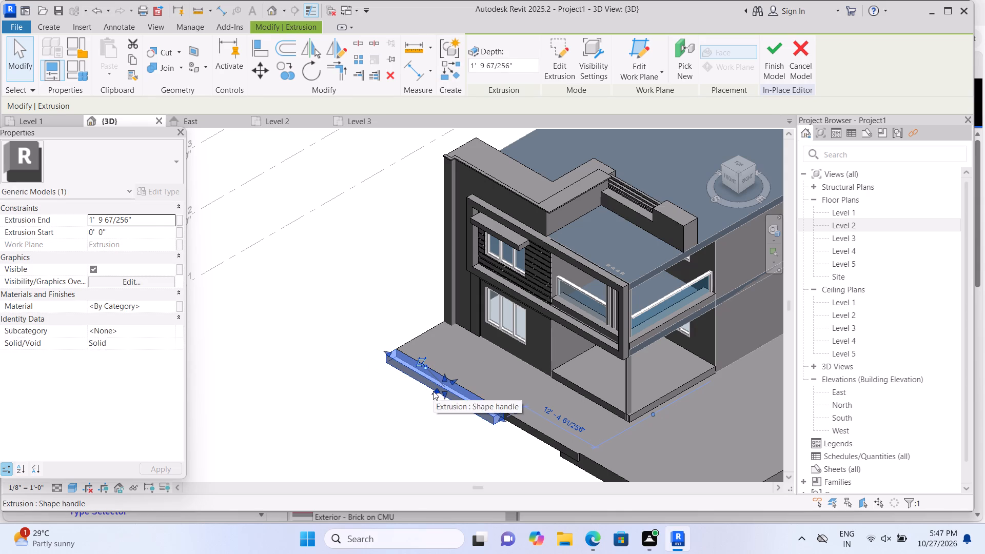
{"action": "left_click", "coordinate": [438, 392]}
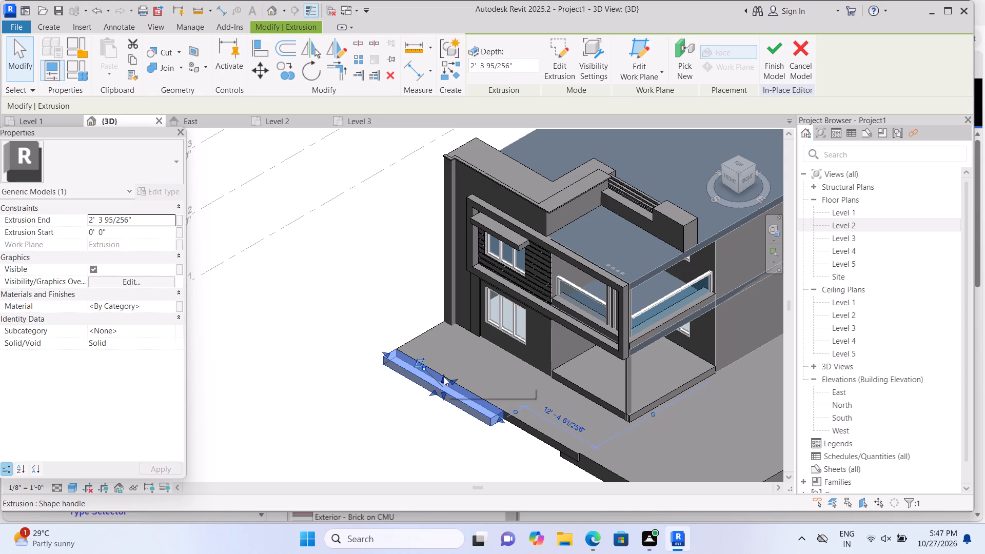
Stretch the top of the new front-edge block well above the slab to form a tall boundary wall.
{"action": "left_click_drag", "start_coordinate": [444, 377], "coordinate": [451, 341]}
{"action": "left_click", "coordinate": [451, 341]}
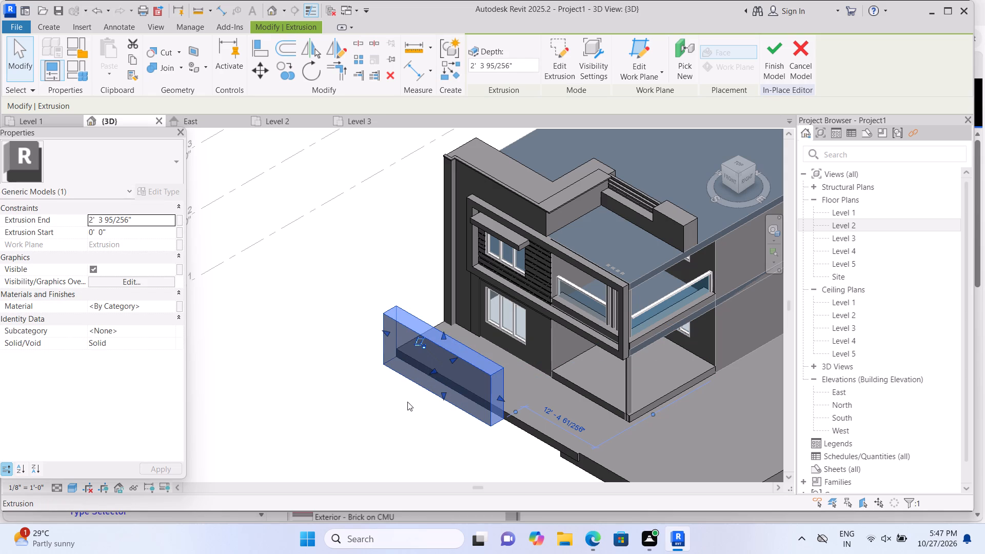
{"action": "left_click", "coordinate": [387, 383]}
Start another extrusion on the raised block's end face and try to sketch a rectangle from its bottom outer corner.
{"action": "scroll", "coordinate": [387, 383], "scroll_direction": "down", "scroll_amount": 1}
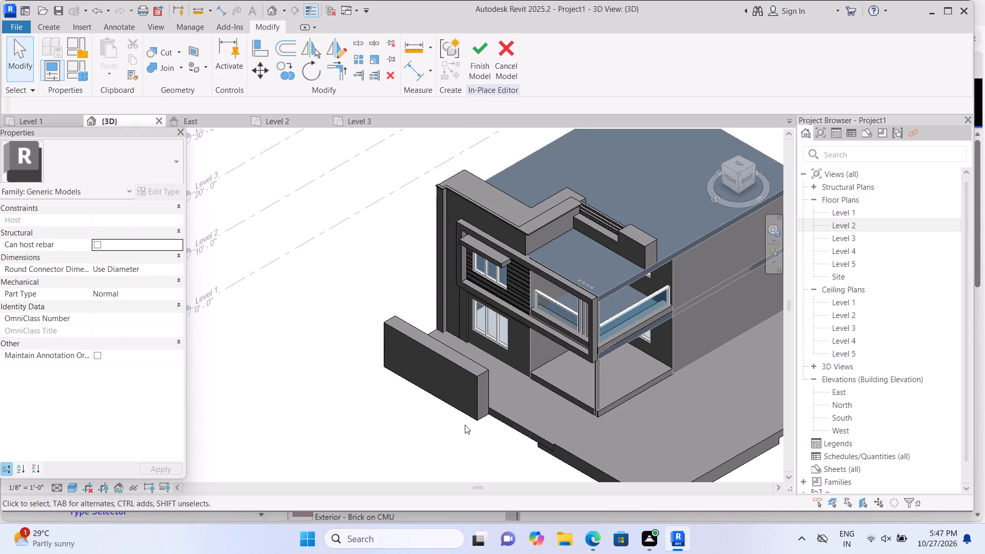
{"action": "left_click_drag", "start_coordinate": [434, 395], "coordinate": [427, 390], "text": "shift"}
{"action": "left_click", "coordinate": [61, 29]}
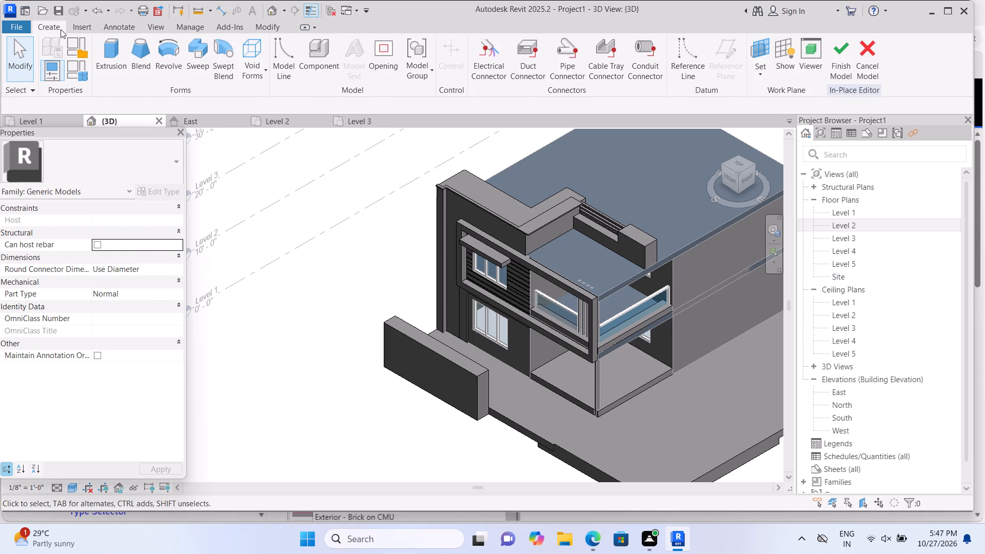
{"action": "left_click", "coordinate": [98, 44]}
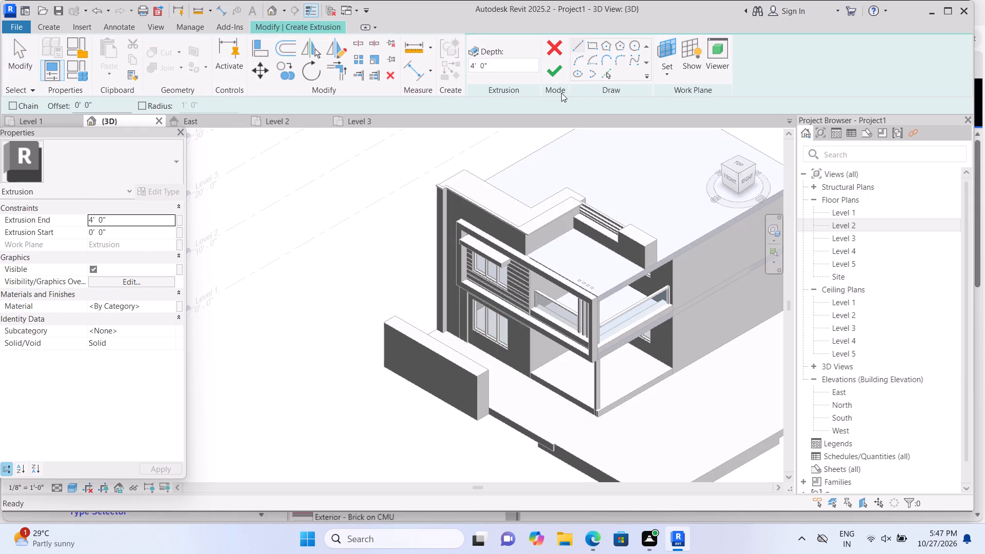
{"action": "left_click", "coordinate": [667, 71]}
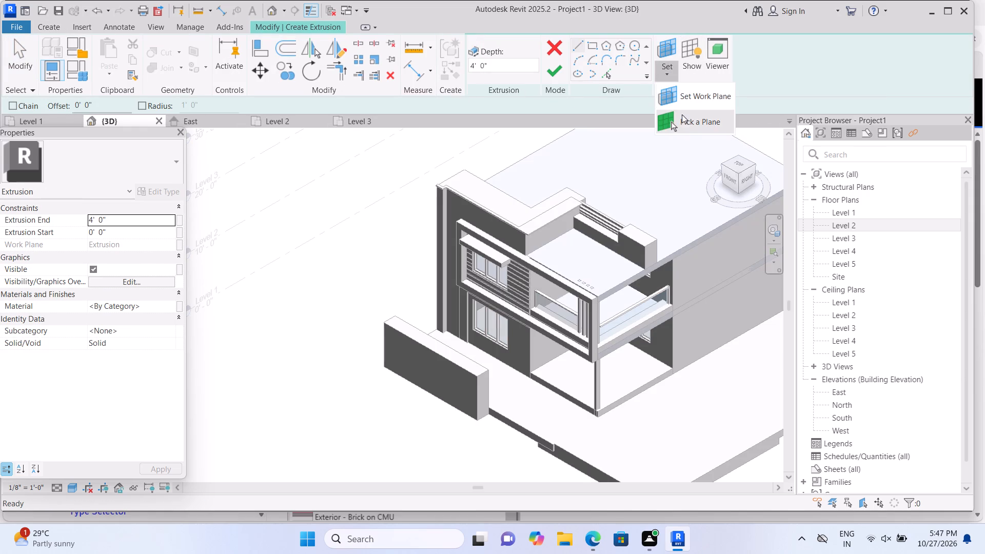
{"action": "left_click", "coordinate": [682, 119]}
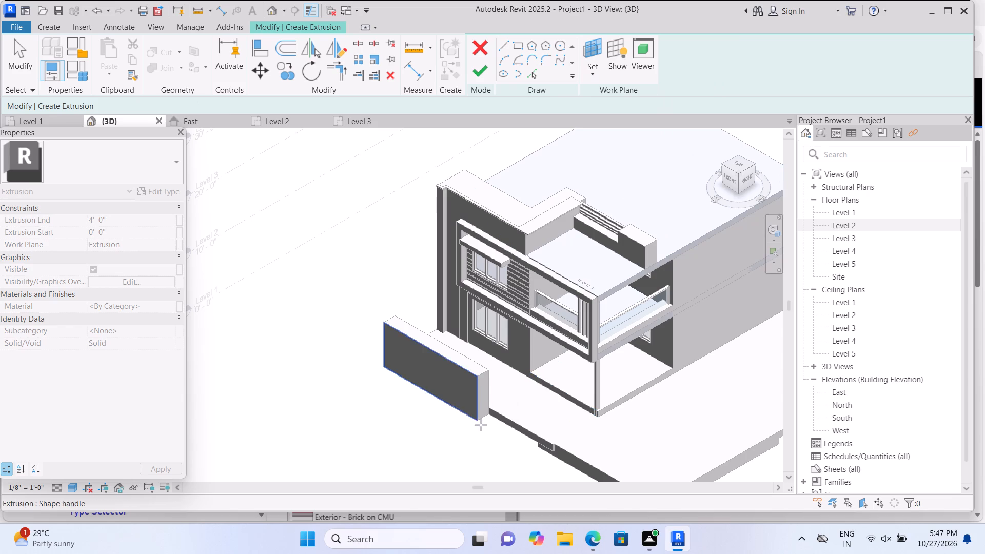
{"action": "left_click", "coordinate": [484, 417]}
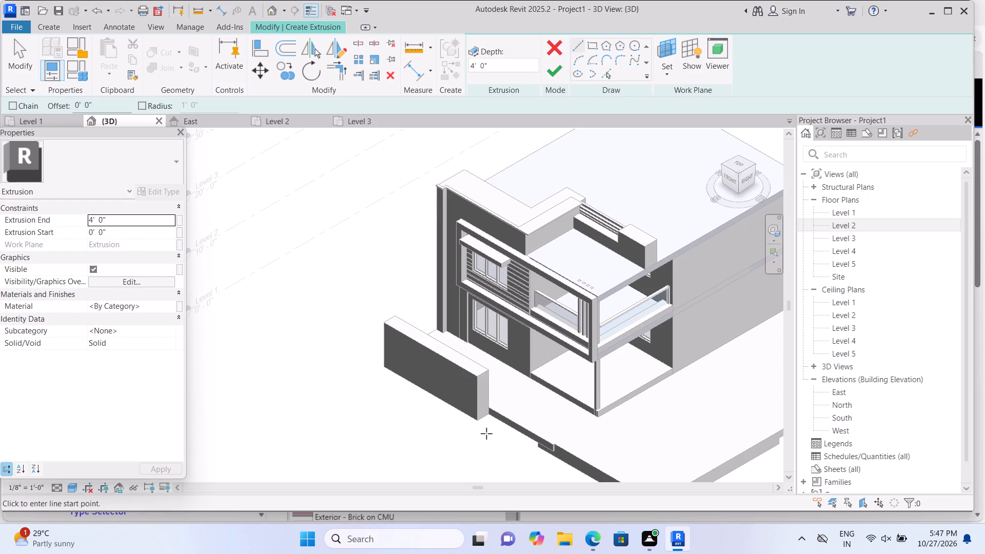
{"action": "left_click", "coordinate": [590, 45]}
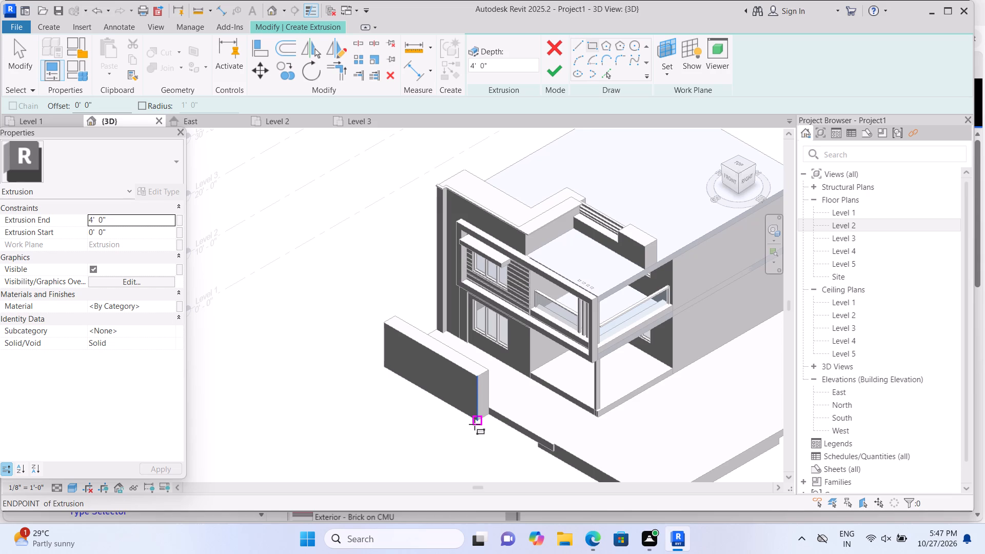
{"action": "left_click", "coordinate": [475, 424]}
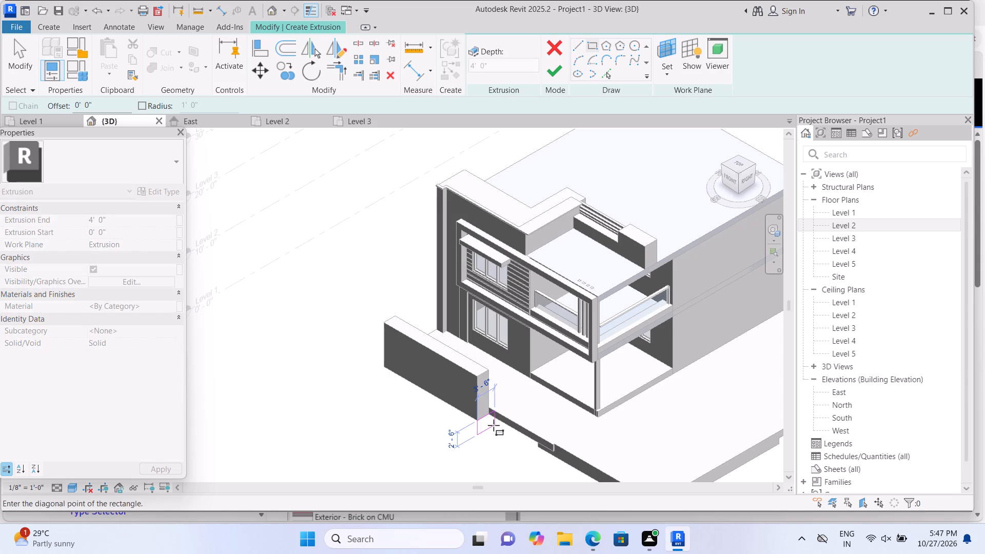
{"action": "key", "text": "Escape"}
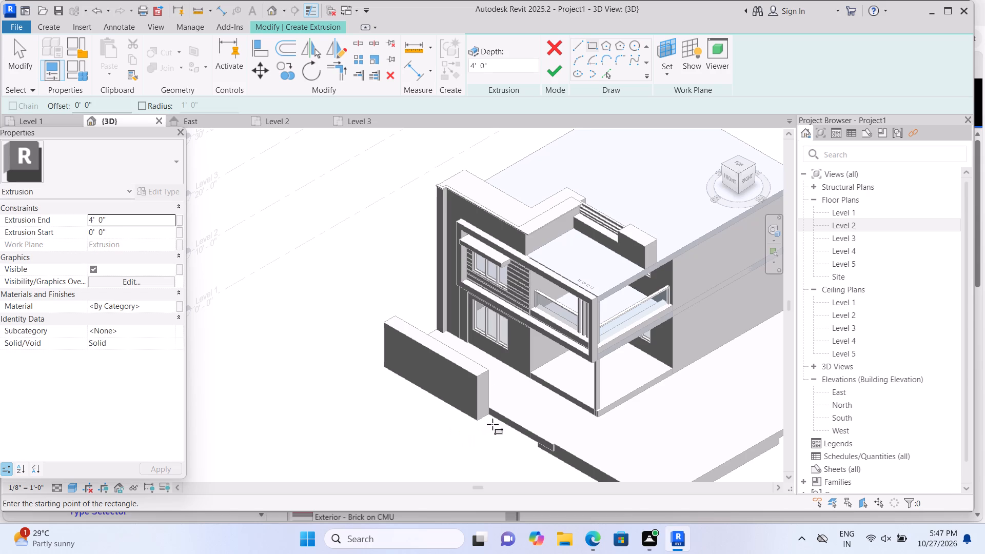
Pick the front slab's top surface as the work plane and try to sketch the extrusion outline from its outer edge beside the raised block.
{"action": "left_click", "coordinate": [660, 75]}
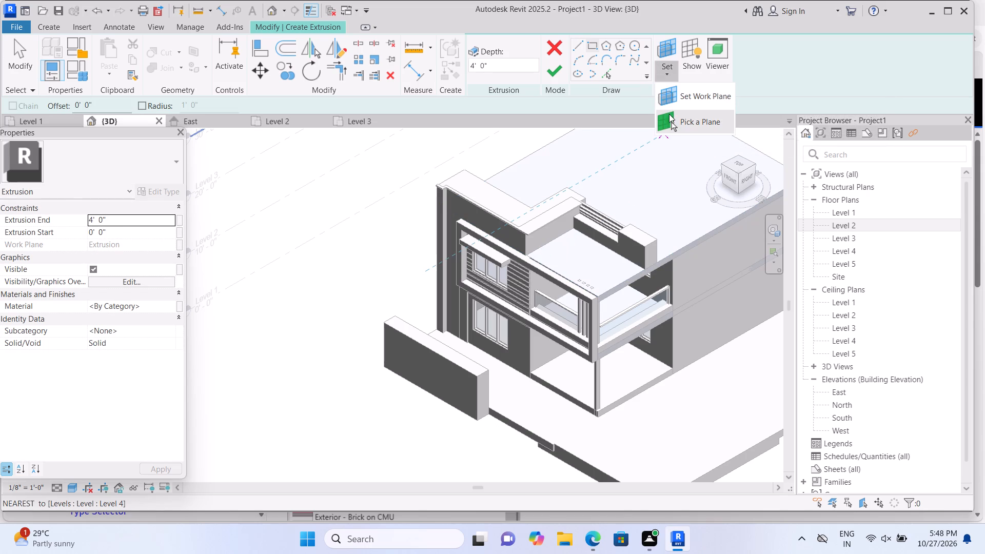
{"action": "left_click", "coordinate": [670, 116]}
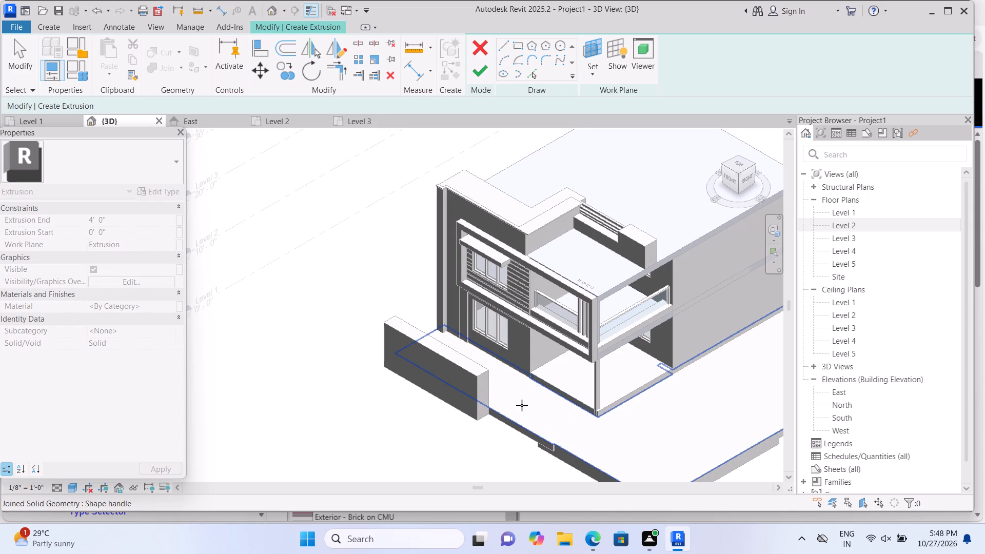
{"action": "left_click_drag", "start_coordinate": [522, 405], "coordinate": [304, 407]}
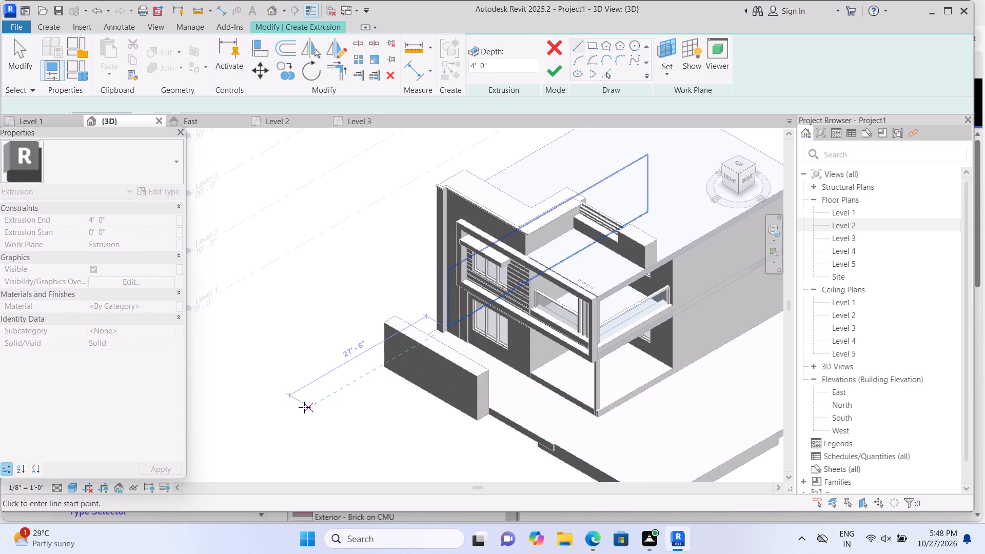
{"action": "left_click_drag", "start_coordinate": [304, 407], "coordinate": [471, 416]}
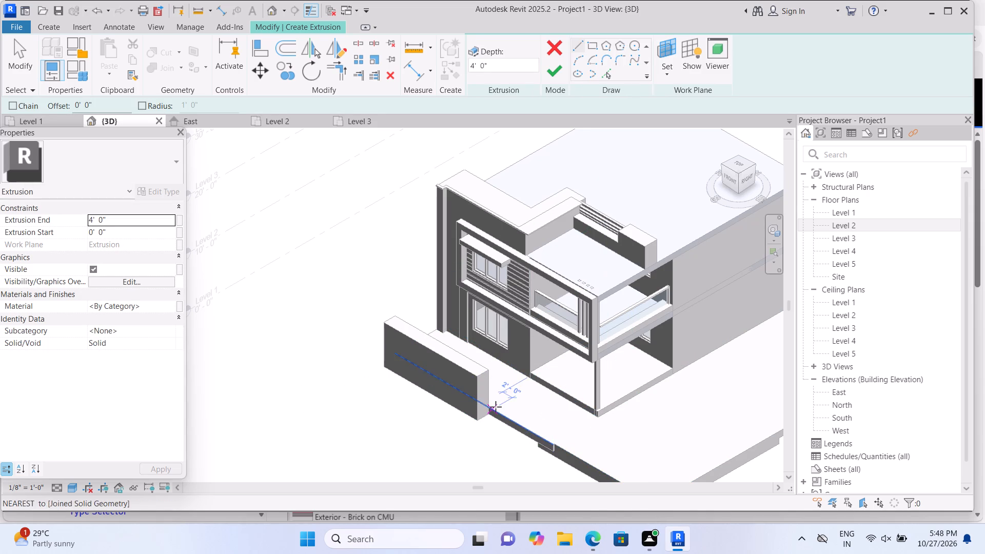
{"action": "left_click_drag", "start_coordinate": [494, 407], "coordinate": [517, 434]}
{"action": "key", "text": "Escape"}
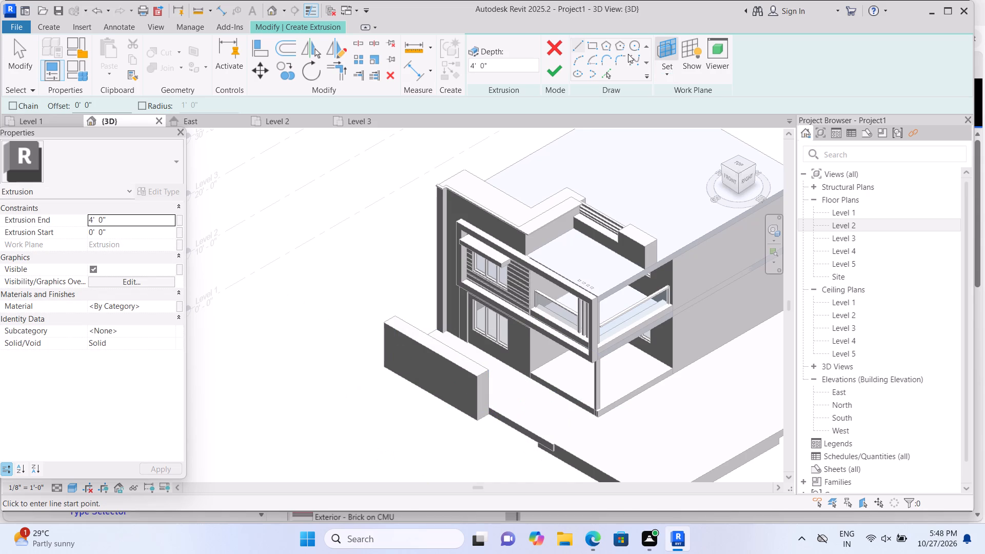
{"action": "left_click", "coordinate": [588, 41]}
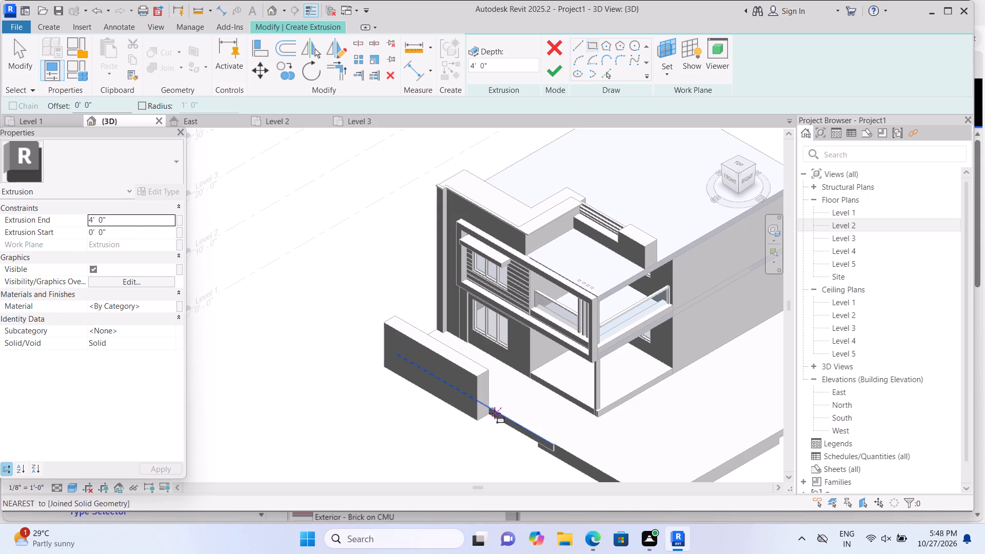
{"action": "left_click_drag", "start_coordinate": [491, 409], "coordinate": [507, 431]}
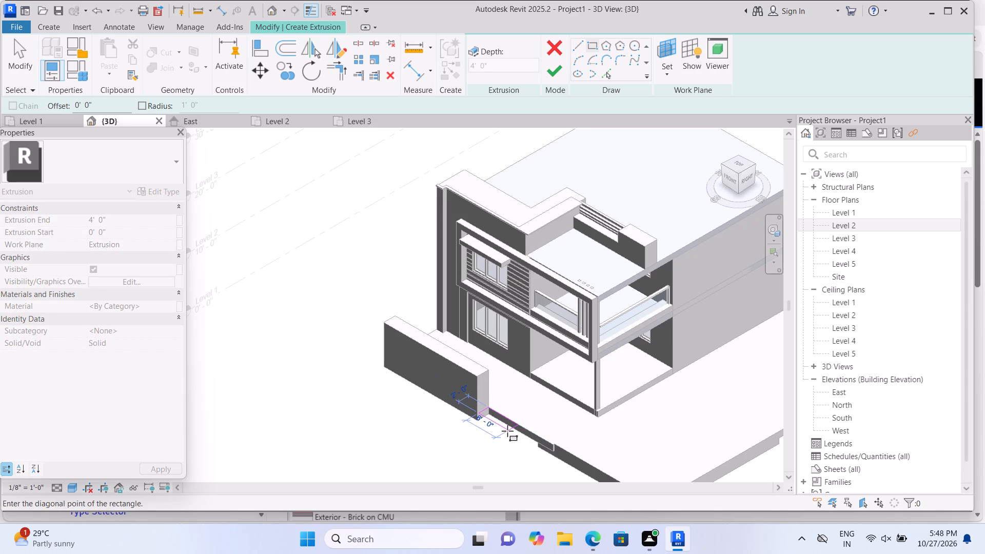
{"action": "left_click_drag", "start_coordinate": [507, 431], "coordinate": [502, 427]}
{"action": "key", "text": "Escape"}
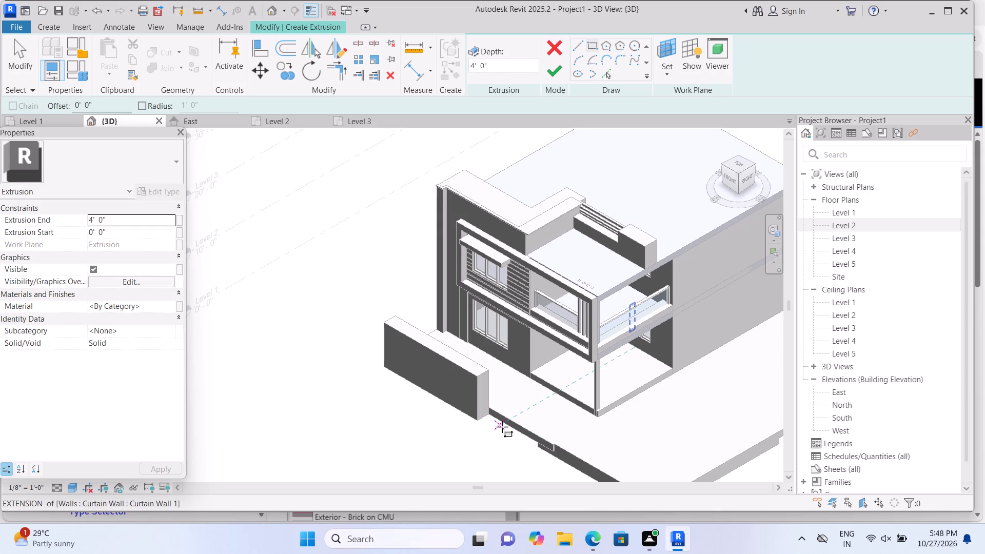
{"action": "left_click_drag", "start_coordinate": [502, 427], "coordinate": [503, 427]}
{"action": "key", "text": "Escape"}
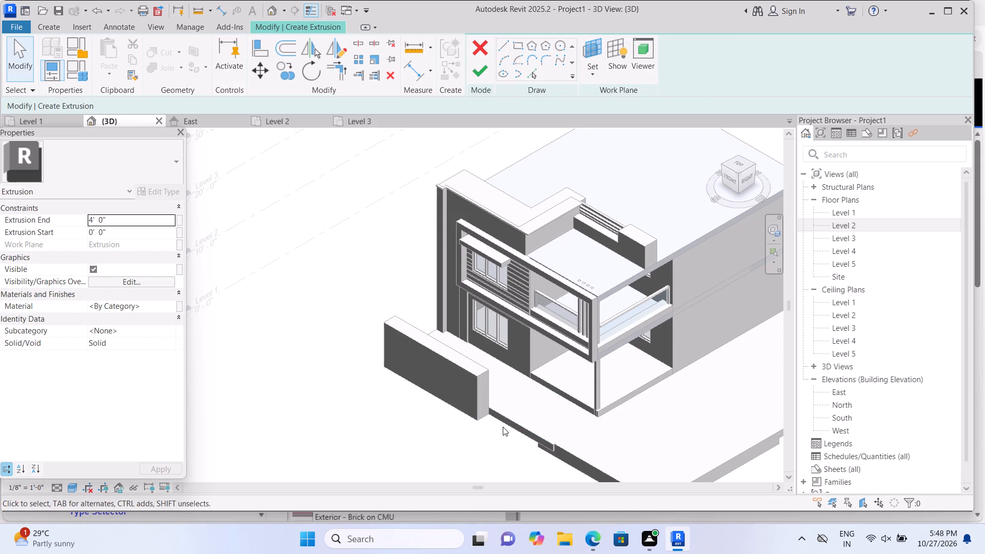
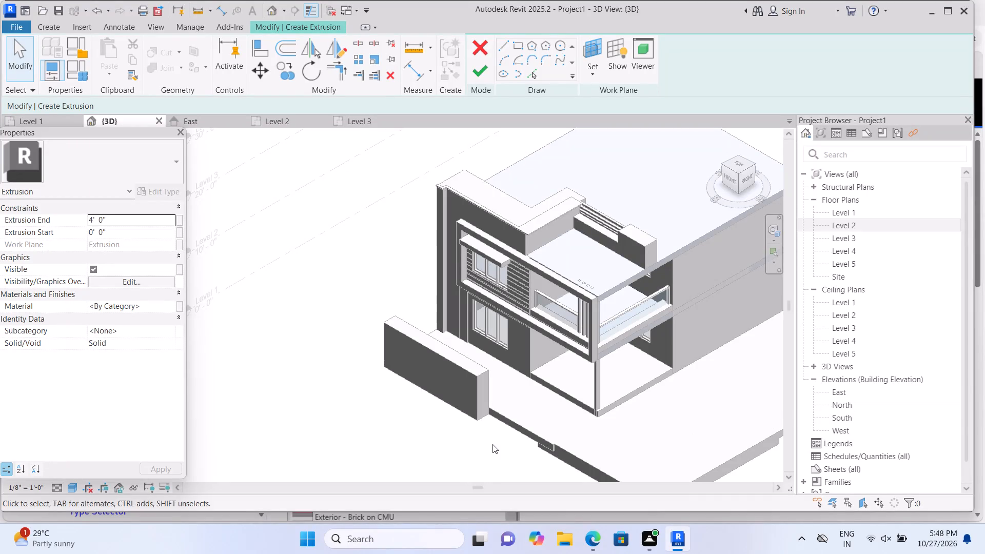
Extrude a rectangle about 18'-3" long 4' deep from the slab's front face, starting at its lower outer corner.
{"action": "scroll", "coordinate": [493, 445], "scroll_direction": "down", "scroll_amount": 1}
{"action": "middle_click_drag", "start_coordinate": [494, 454], "coordinate": [440, 381]}
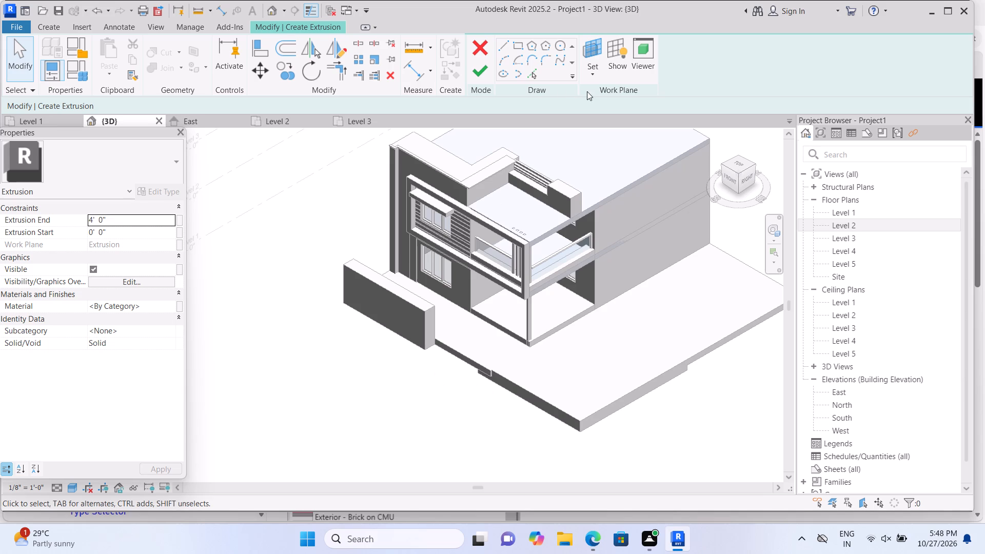
{"action": "left_click", "coordinate": [519, 44]}
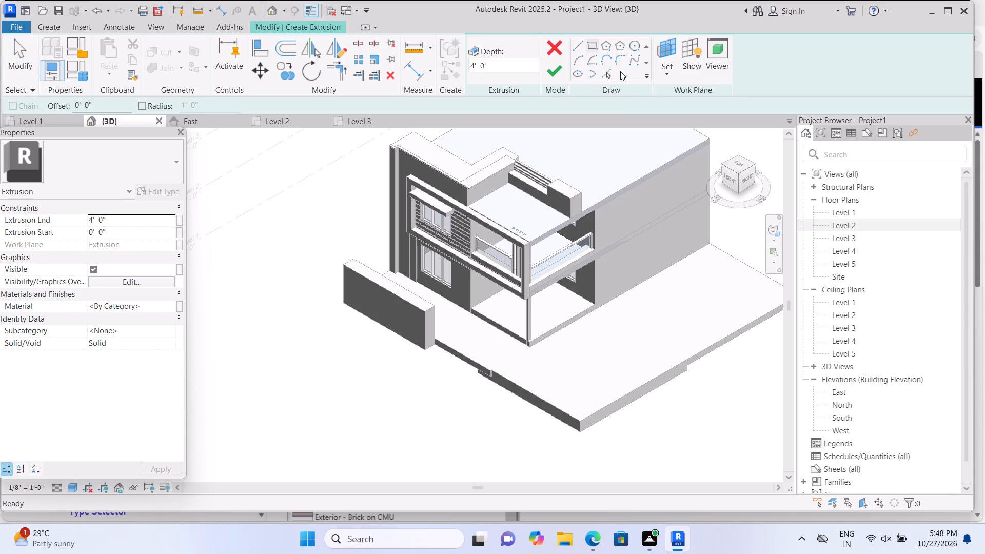
{"action": "left_click", "coordinate": [666, 77]}
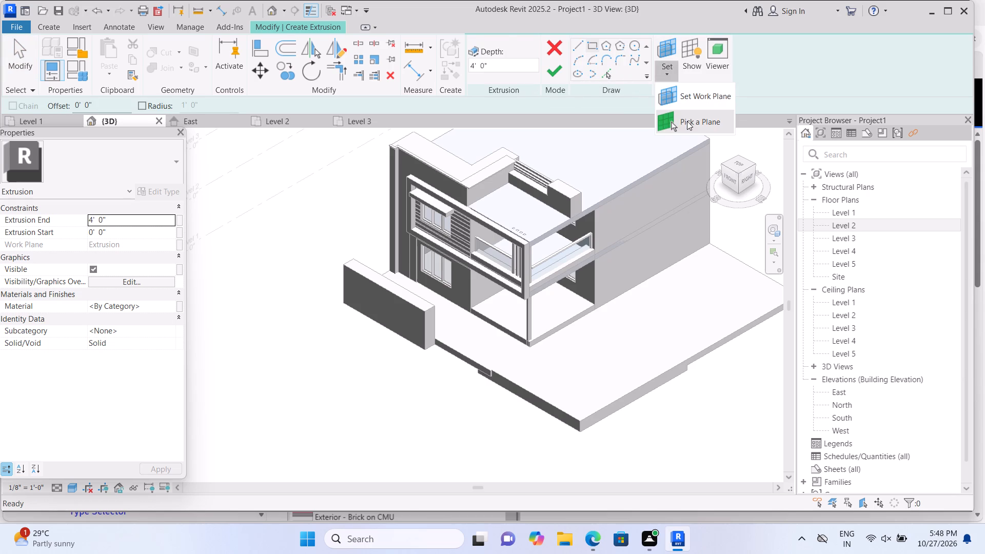
{"action": "left_click", "coordinate": [687, 121]}
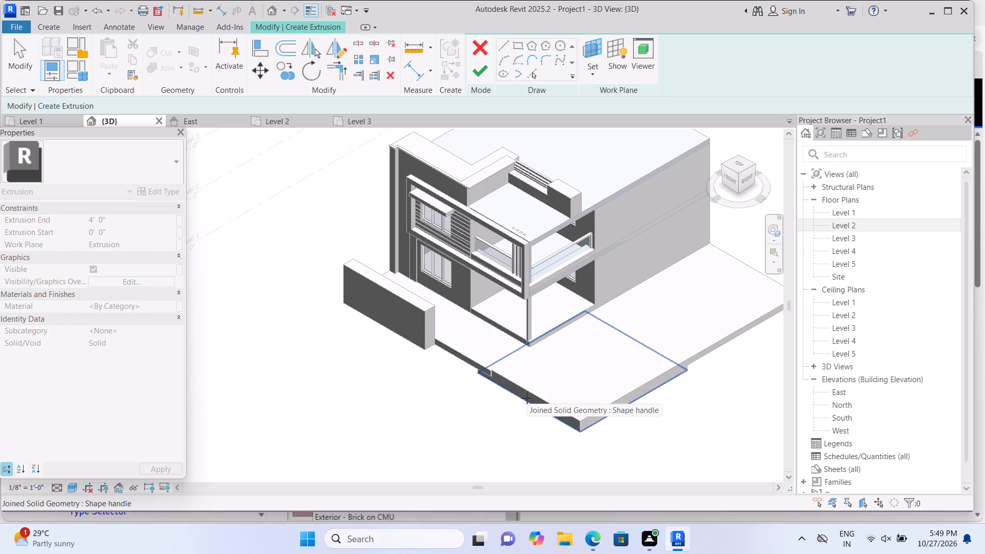
{"action": "scroll", "coordinate": [527, 398], "scroll_direction": "up", "scroll_amount": 3}
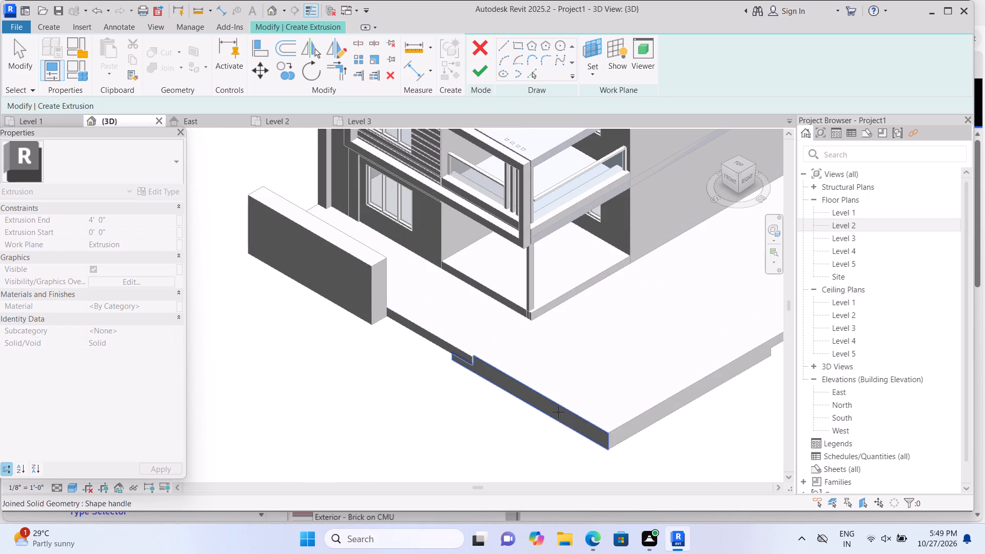
{"action": "left_click", "coordinate": [558, 412]}
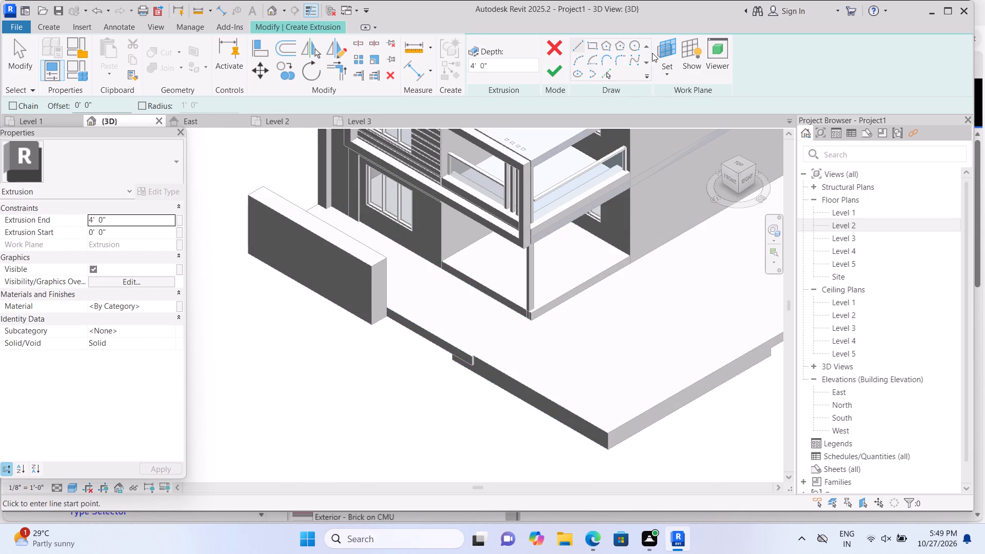
{"action": "left_click", "coordinate": [593, 48]}
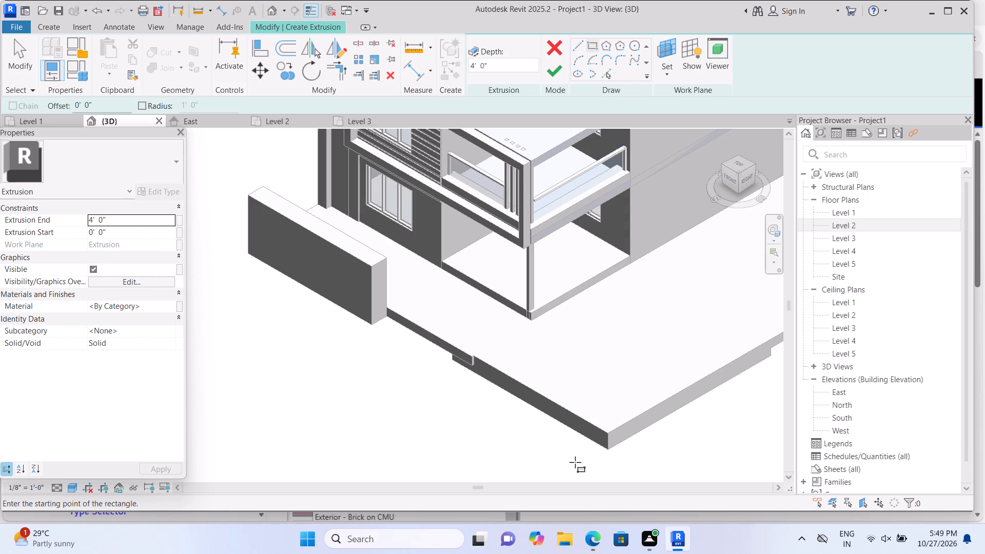
{"action": "left_click", "coordinate": [604, 449]}
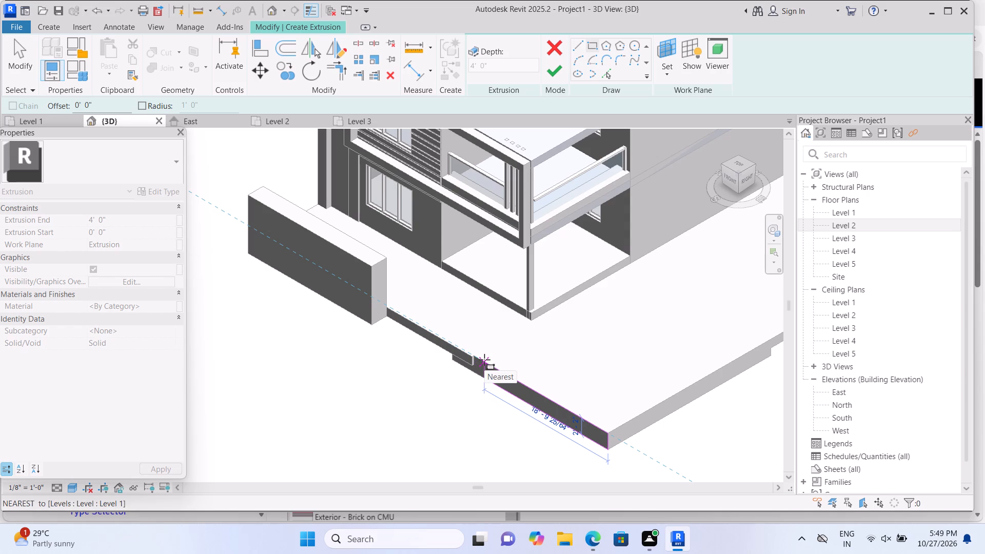
{"action": "left_click", "coordinate": [488, 360]}
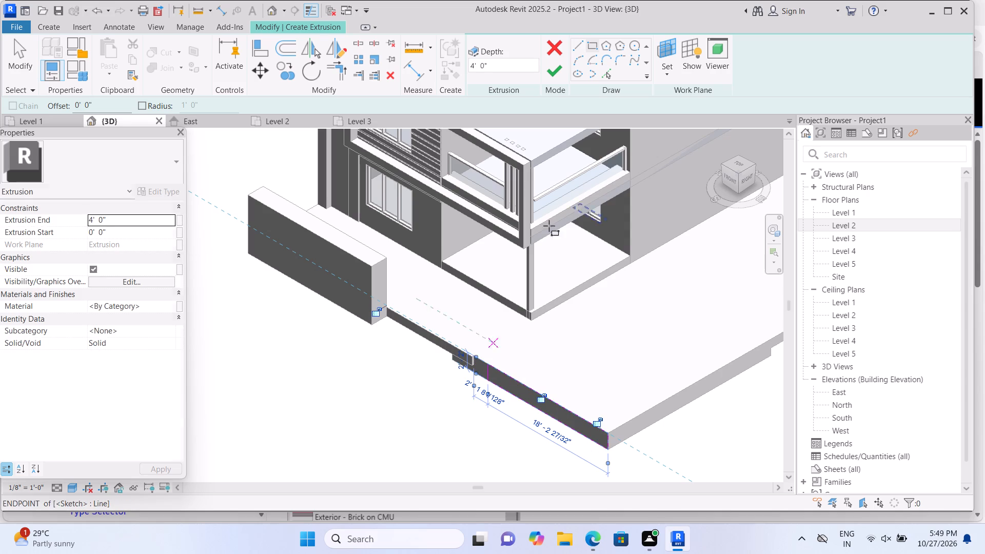
{"action": "left_click", "coordinate": [553, 76]}
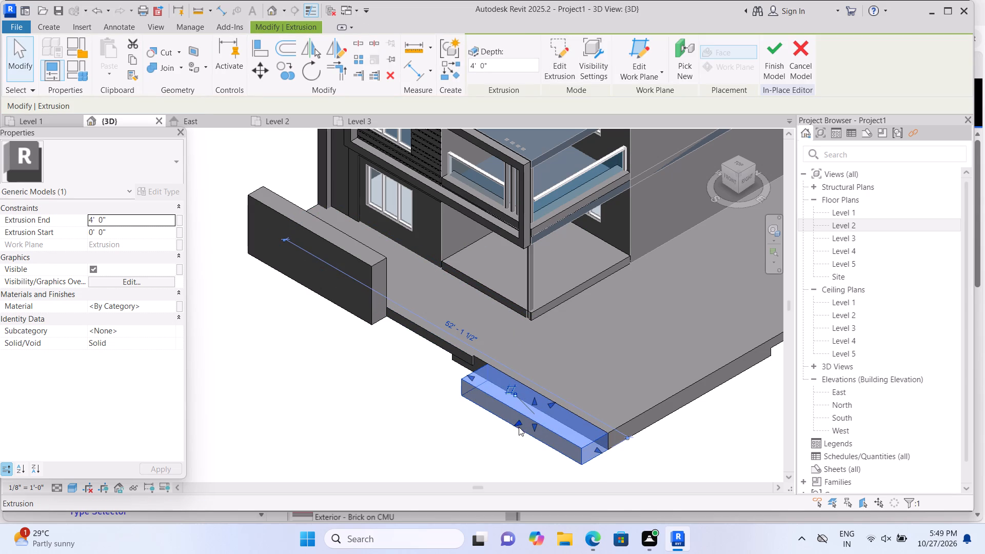
Reduce the new extrusion's depth to about 2'-6" and raise its top to form a wall block like the existing one.
{"action": "left_click_drag", "start_coordinate": [520, 420], "coordinate": [528, 416]}
{"action": "left_click", "coordinate": [528, 416]}
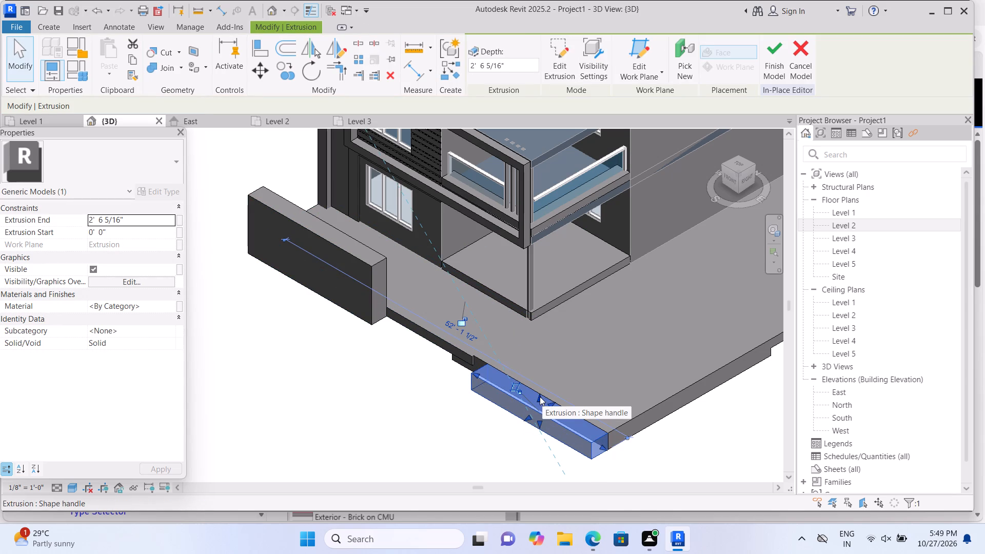
{"action": "left_click_drag", "start_coordinate": [540, 397], "coordinate": [555, 342]}
{"action": "left_click", "coordinate": [555, 342]}
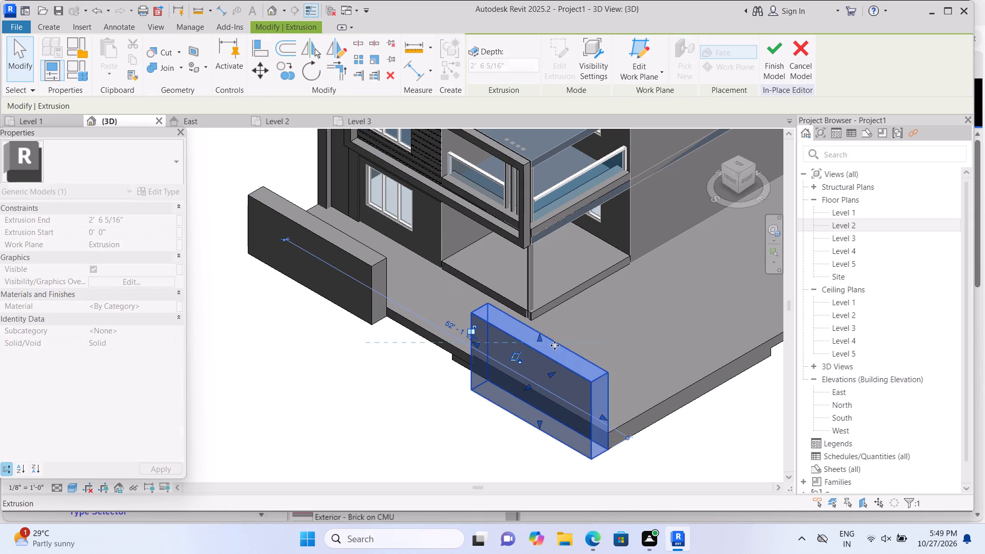
Set the Extrusion End of the earlier wall block, farther from the slab's corner, to 3'.
{"action": "left_click", "coordinate": [359, 249]}
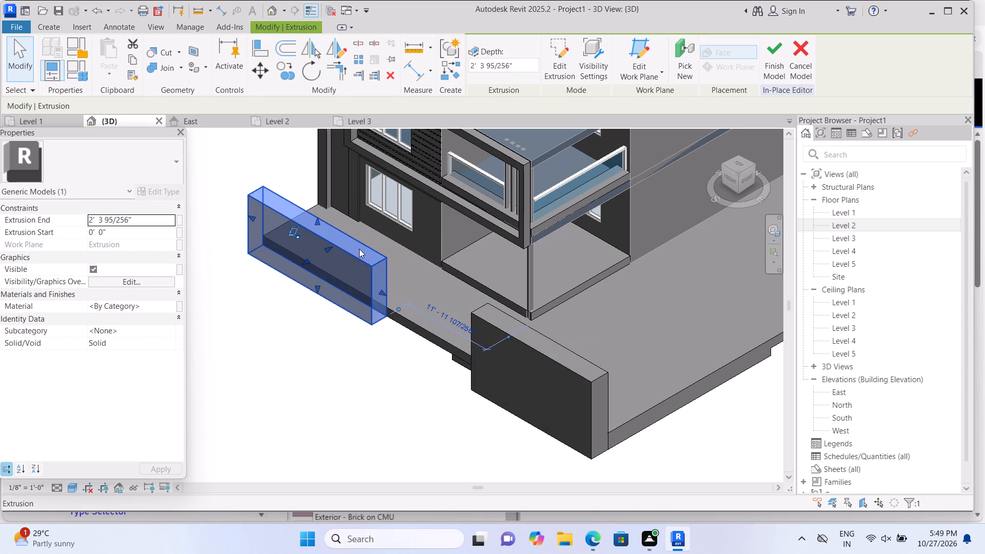
{"action": "left_click", "coordinate": [171, 221]}
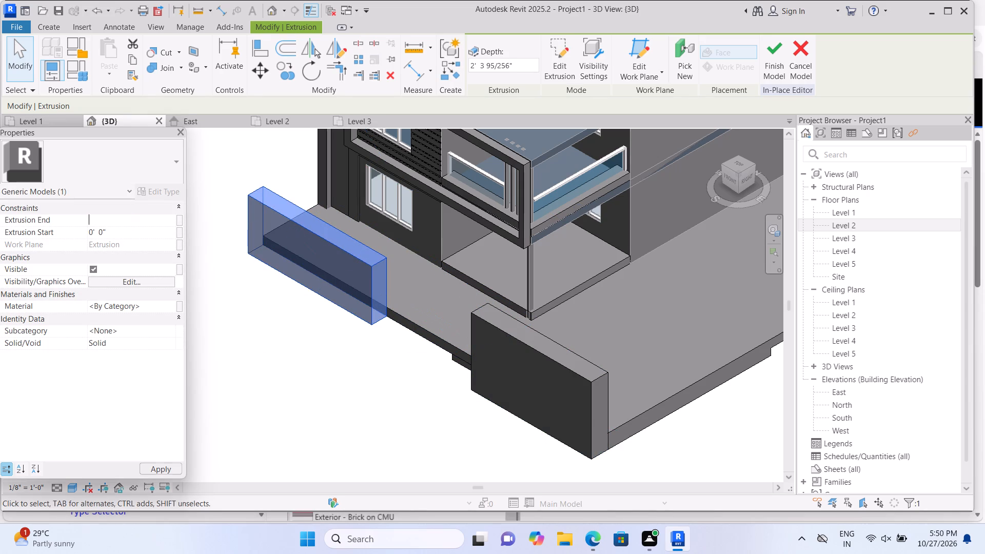
{"action": "key", "text": "BackSpace"}
{"action": "type", "text": "3'"}
{"action": "key", "text": "Return"}
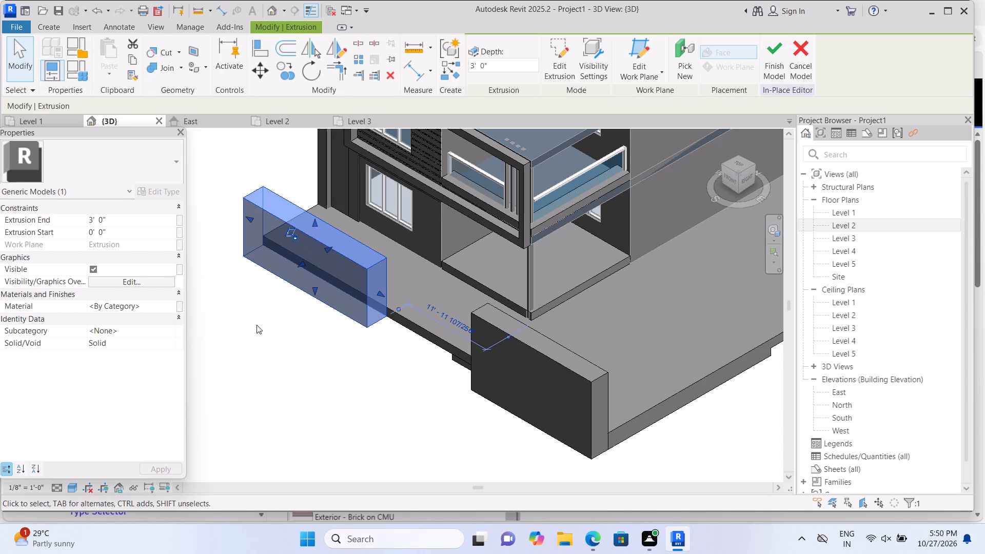
{"action": "left_click", "coordinate": [319, 386]}
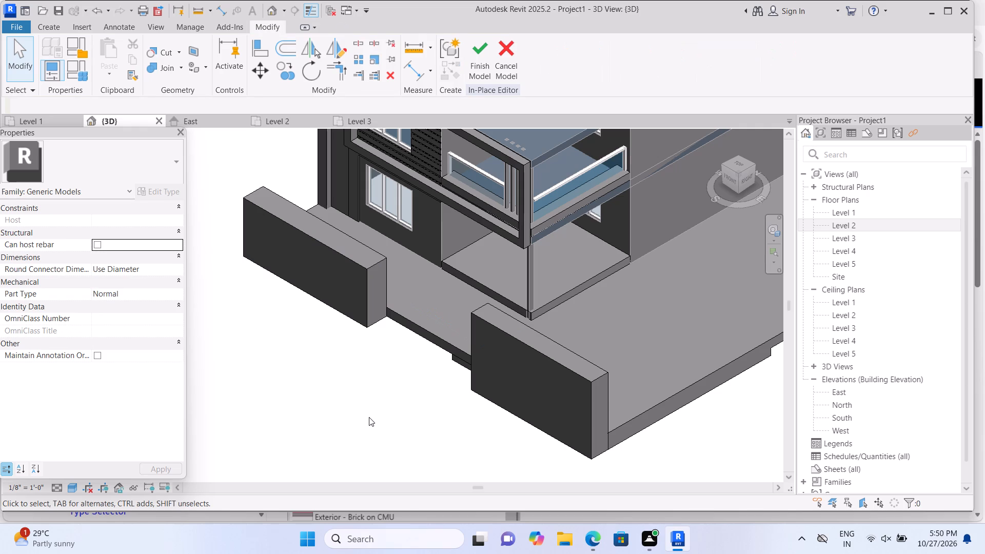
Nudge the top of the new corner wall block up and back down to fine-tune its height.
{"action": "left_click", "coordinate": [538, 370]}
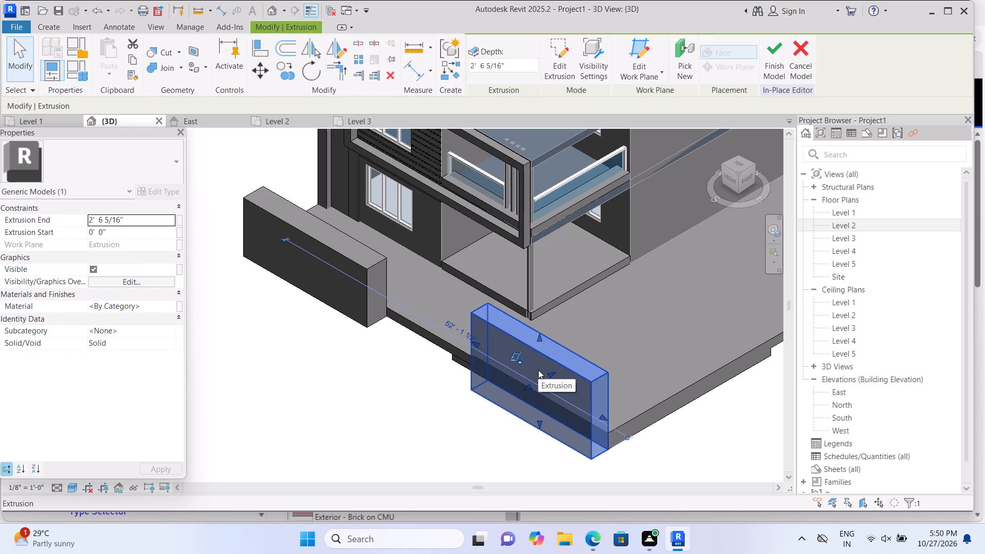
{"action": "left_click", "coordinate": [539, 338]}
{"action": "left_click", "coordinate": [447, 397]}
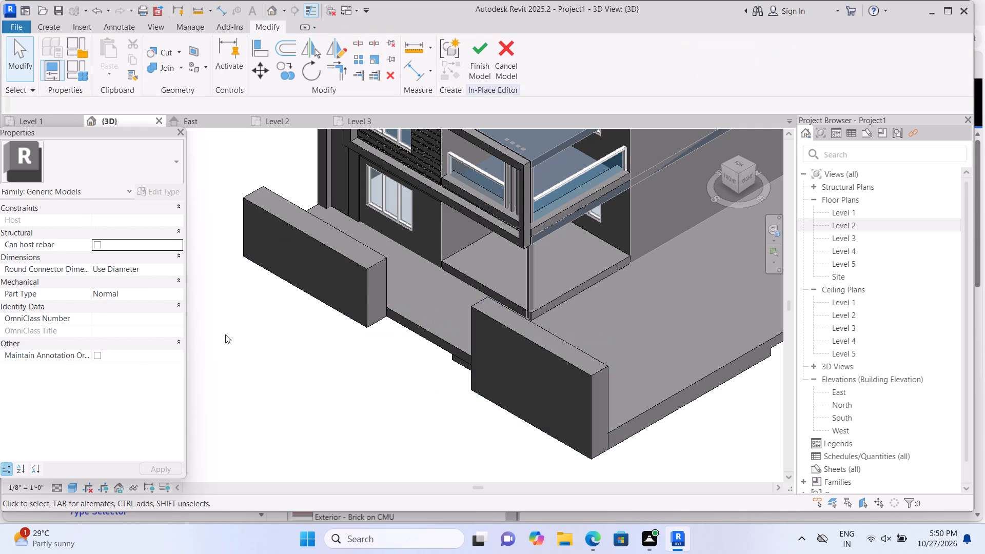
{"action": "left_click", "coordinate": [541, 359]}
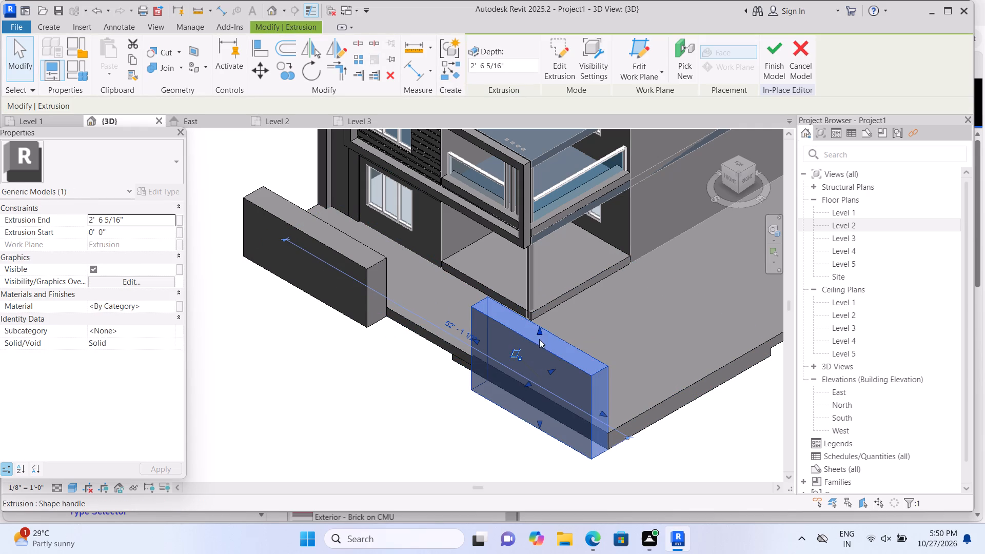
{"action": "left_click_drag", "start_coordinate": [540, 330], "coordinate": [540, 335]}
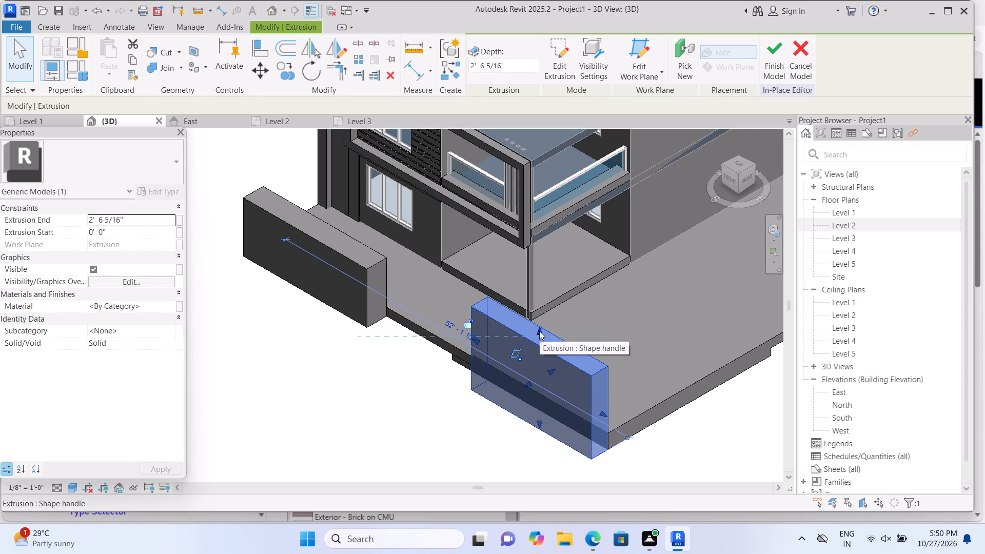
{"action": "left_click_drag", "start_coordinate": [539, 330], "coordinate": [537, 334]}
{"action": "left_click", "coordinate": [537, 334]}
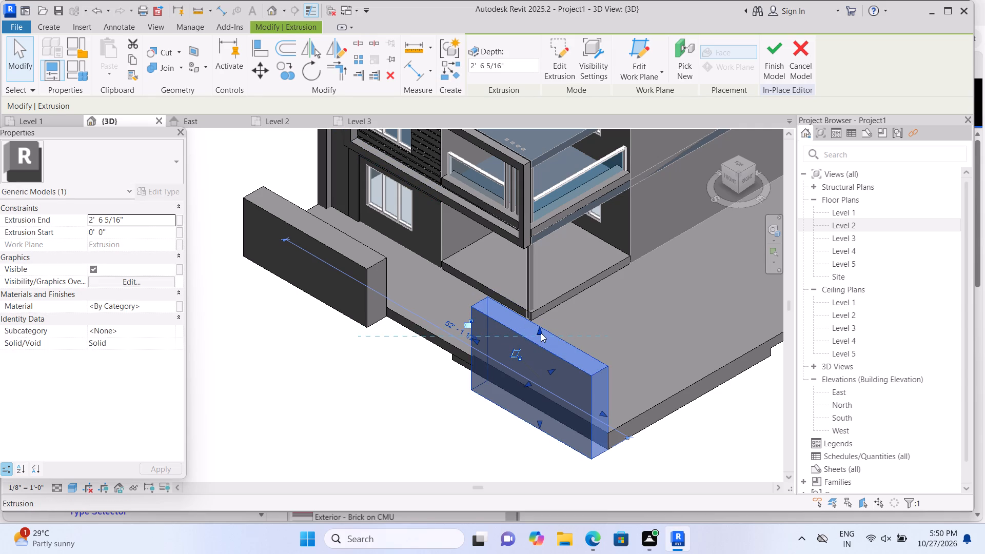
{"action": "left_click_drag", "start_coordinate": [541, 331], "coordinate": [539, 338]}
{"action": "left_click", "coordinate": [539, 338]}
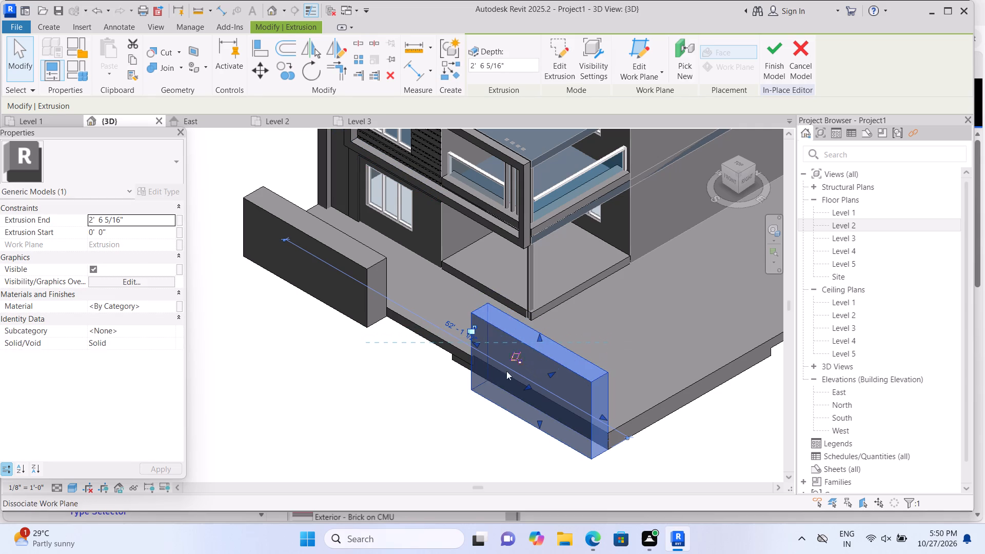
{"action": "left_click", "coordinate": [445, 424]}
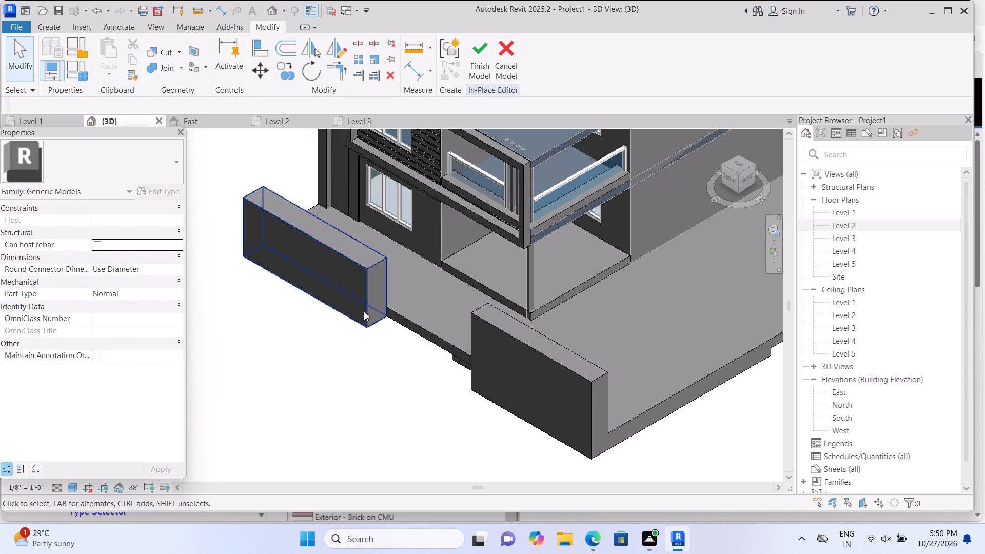
Set the Extrusion End of the new wall block at the slab's corner to 3'.
{"action": "left_click", "coordinate": [500, 359]}
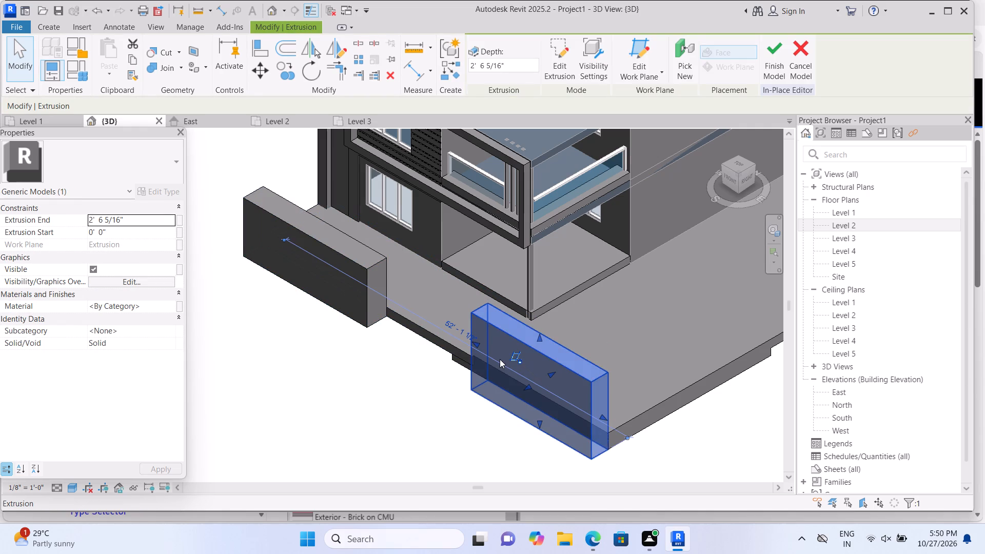
{"action": "left_click", "coordinate": [152, 223]}
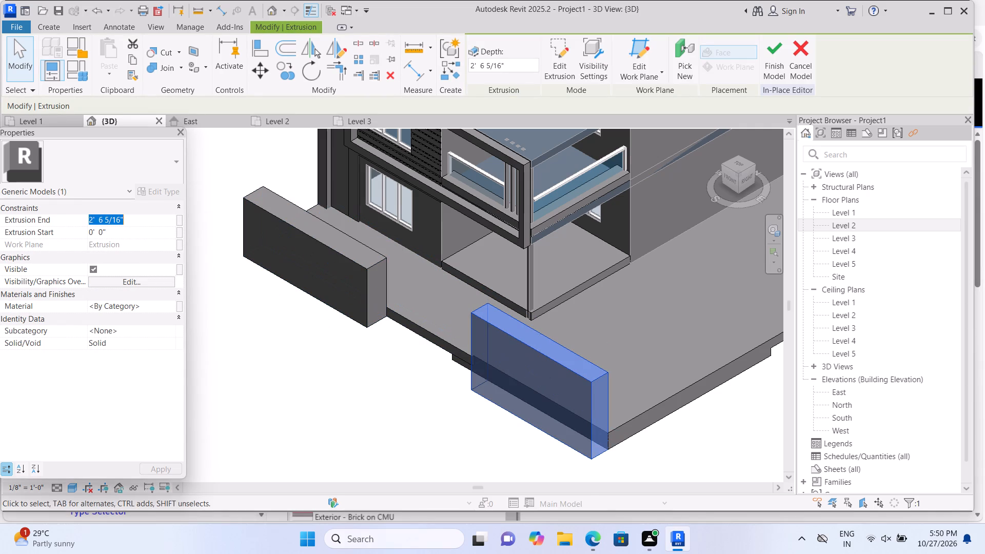
{"action": "key", "text": "BackSpace"}
{"action": "type", "text": "3'"}
{"action": "key", "text": "Return"}
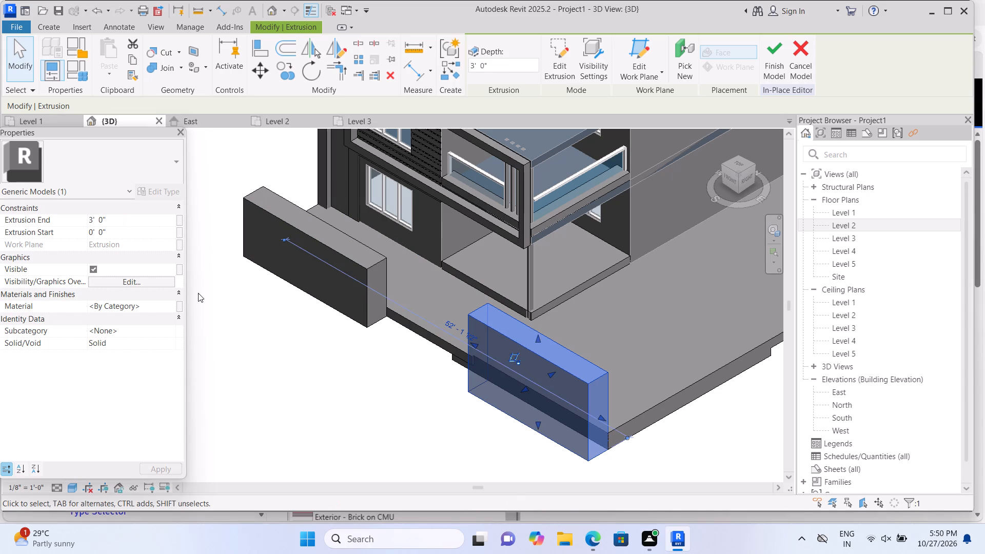
{"action": "left_click", "coordinate": [198, 297]}
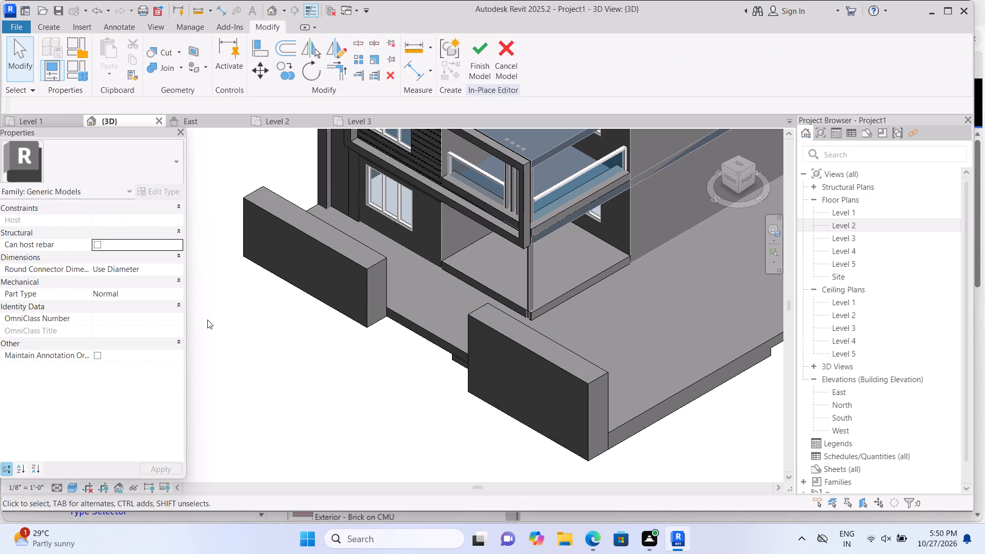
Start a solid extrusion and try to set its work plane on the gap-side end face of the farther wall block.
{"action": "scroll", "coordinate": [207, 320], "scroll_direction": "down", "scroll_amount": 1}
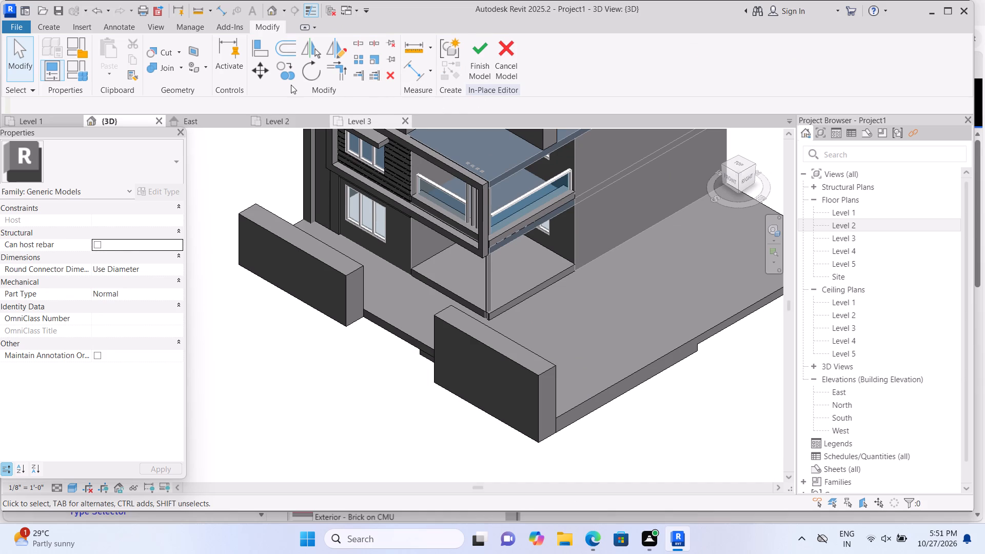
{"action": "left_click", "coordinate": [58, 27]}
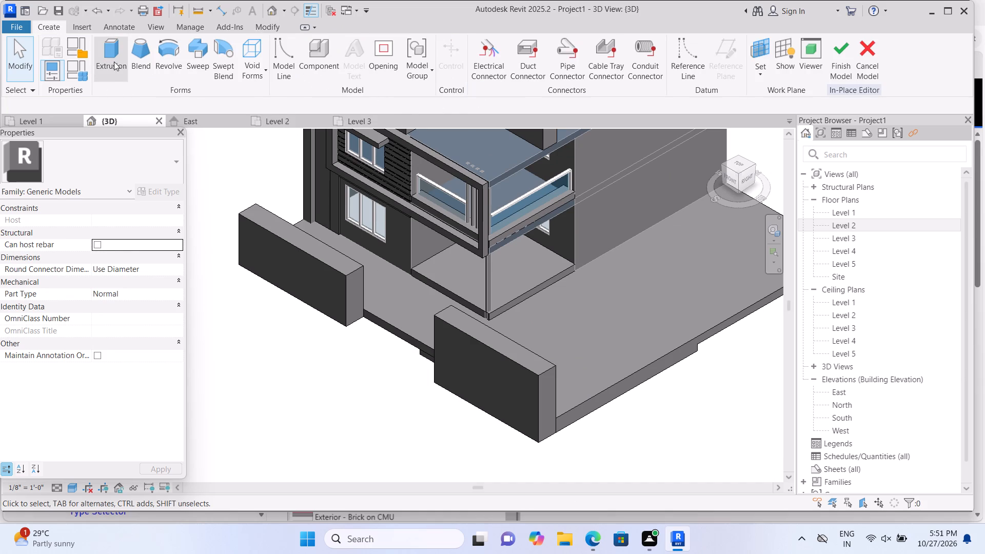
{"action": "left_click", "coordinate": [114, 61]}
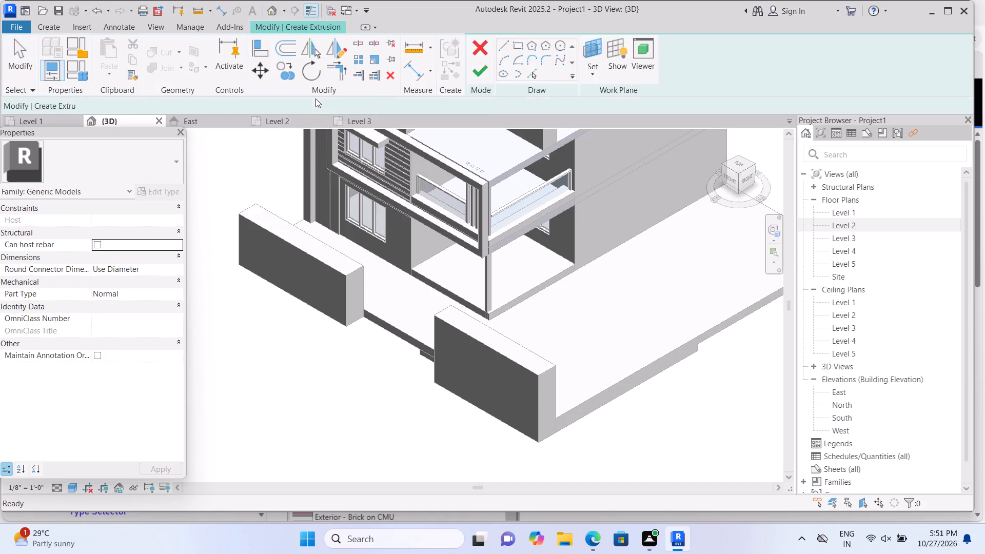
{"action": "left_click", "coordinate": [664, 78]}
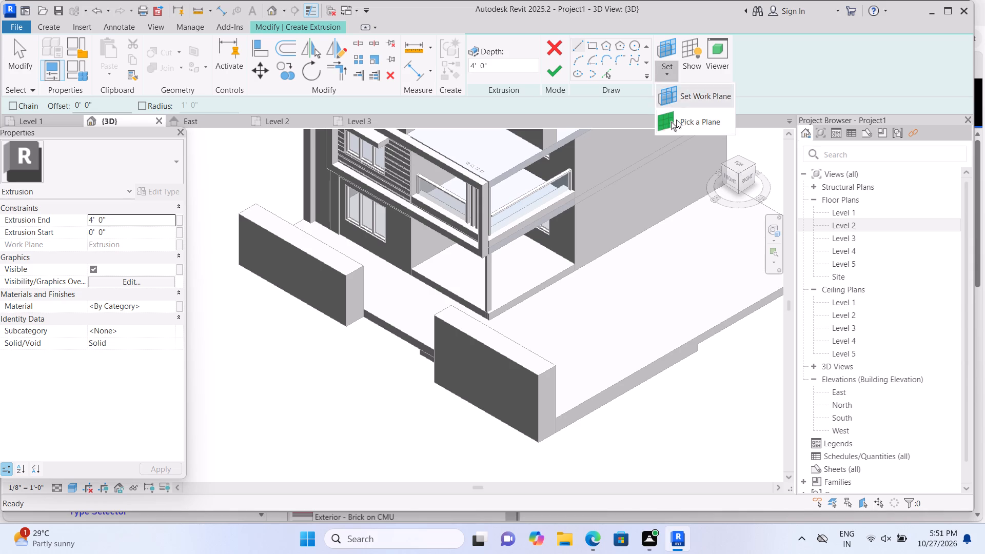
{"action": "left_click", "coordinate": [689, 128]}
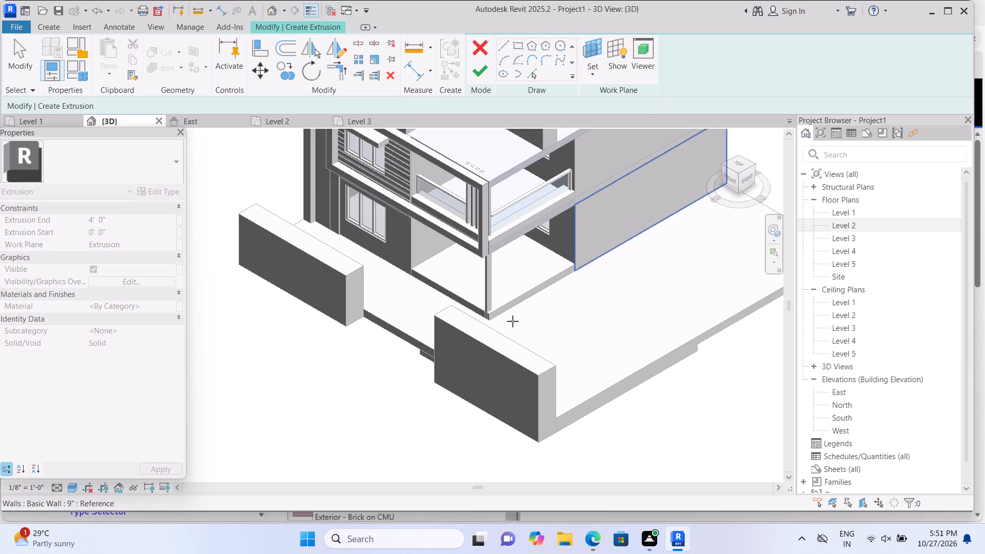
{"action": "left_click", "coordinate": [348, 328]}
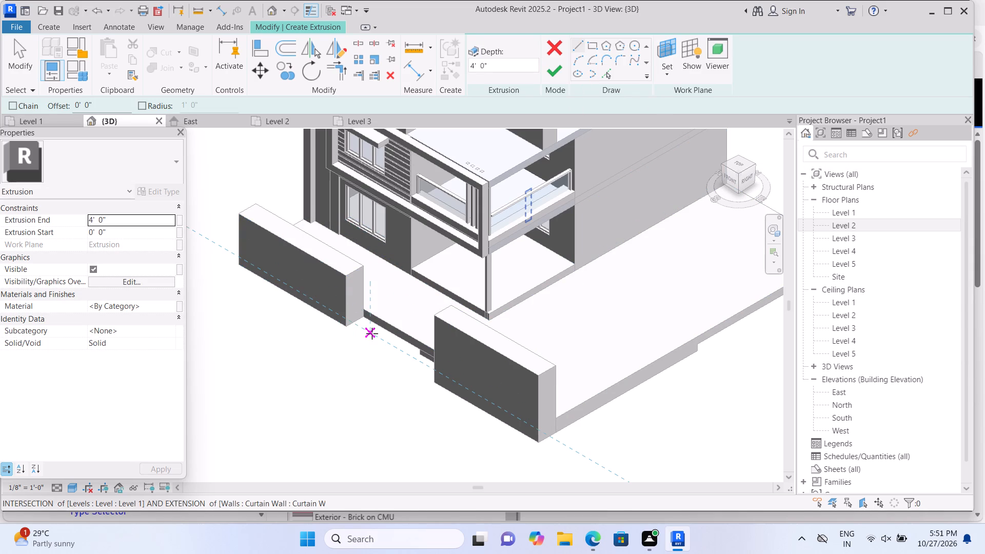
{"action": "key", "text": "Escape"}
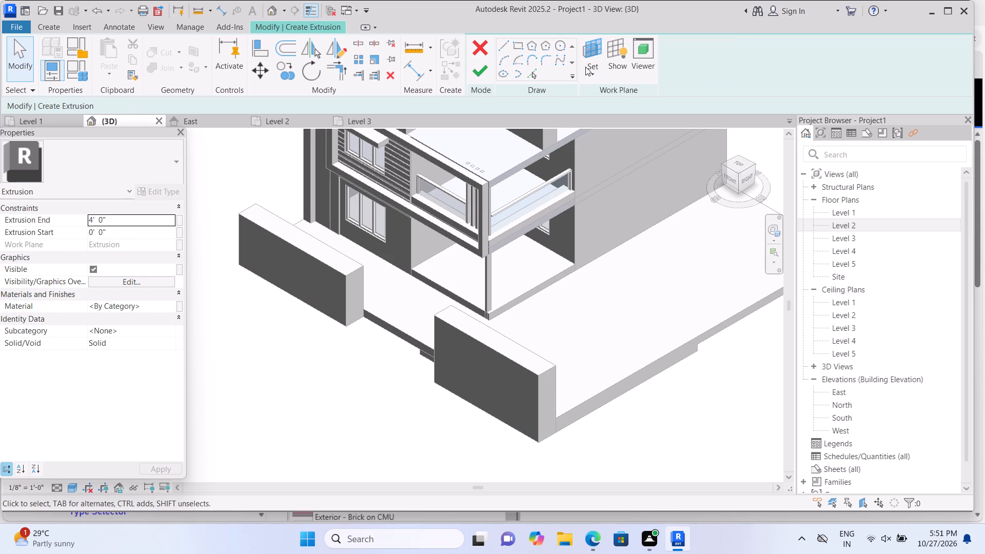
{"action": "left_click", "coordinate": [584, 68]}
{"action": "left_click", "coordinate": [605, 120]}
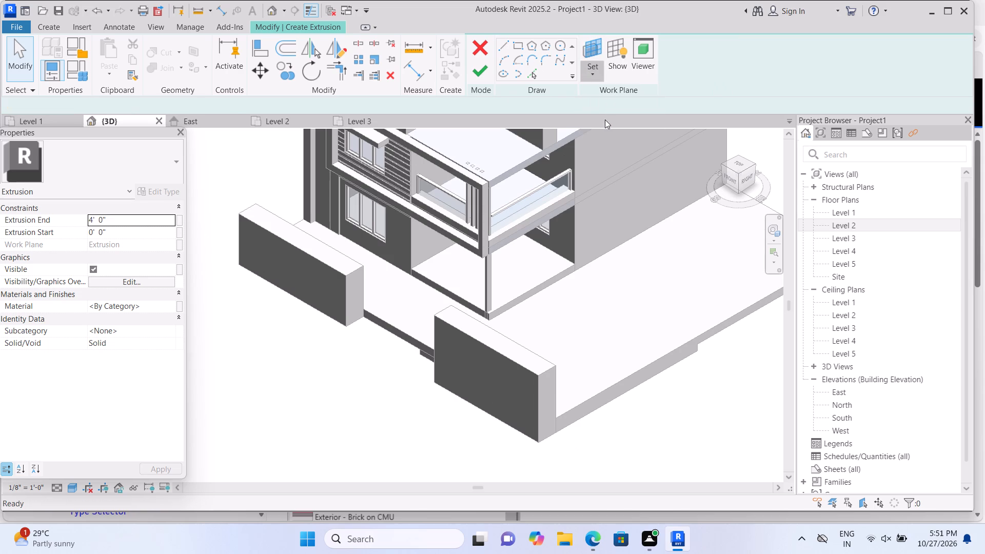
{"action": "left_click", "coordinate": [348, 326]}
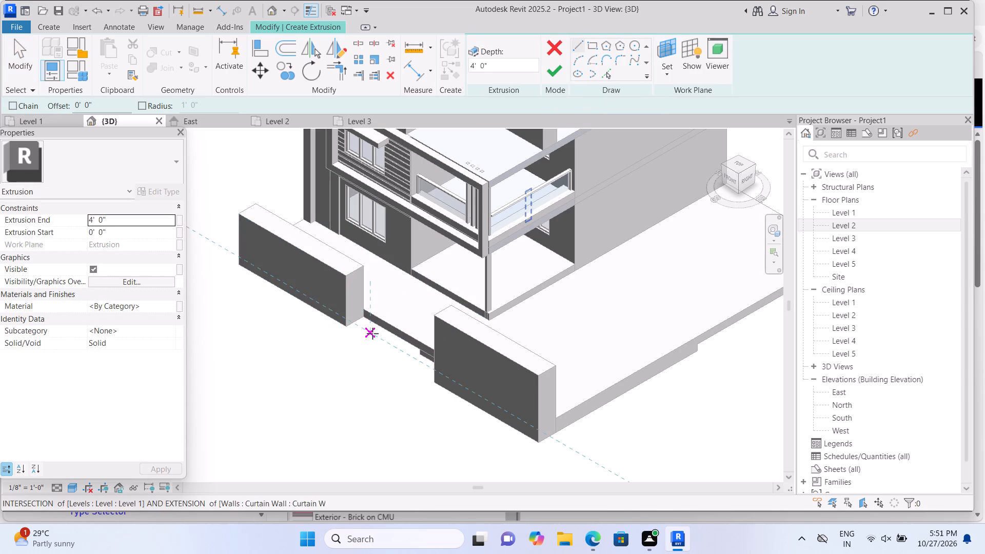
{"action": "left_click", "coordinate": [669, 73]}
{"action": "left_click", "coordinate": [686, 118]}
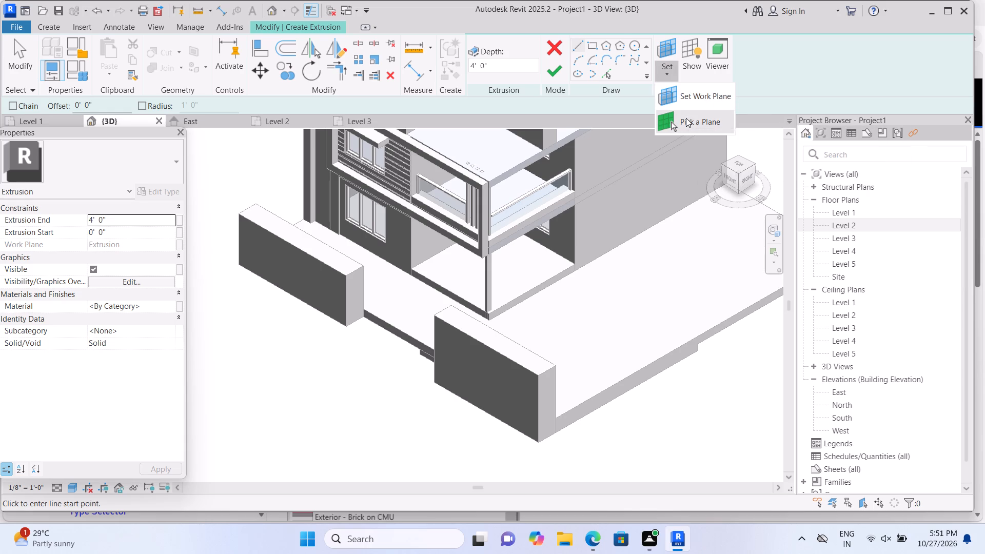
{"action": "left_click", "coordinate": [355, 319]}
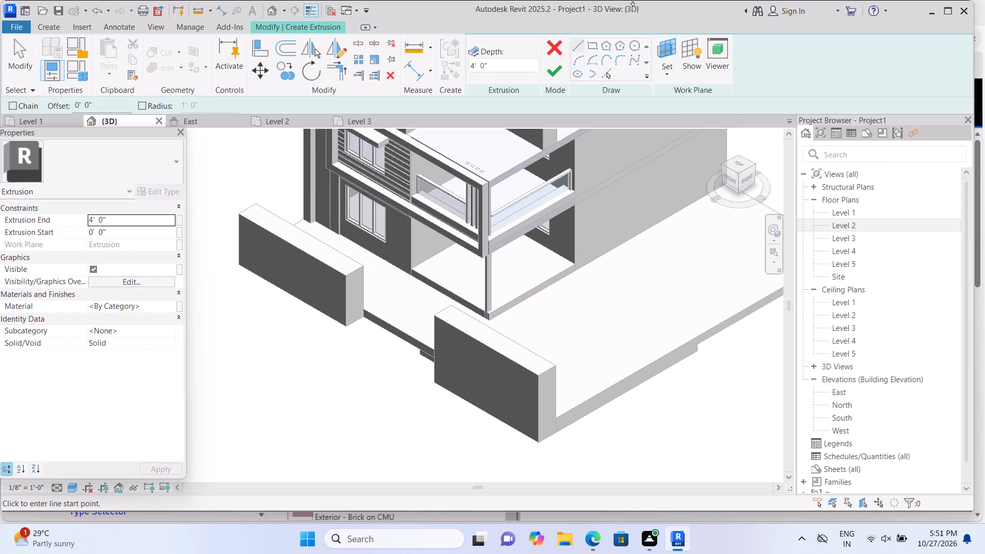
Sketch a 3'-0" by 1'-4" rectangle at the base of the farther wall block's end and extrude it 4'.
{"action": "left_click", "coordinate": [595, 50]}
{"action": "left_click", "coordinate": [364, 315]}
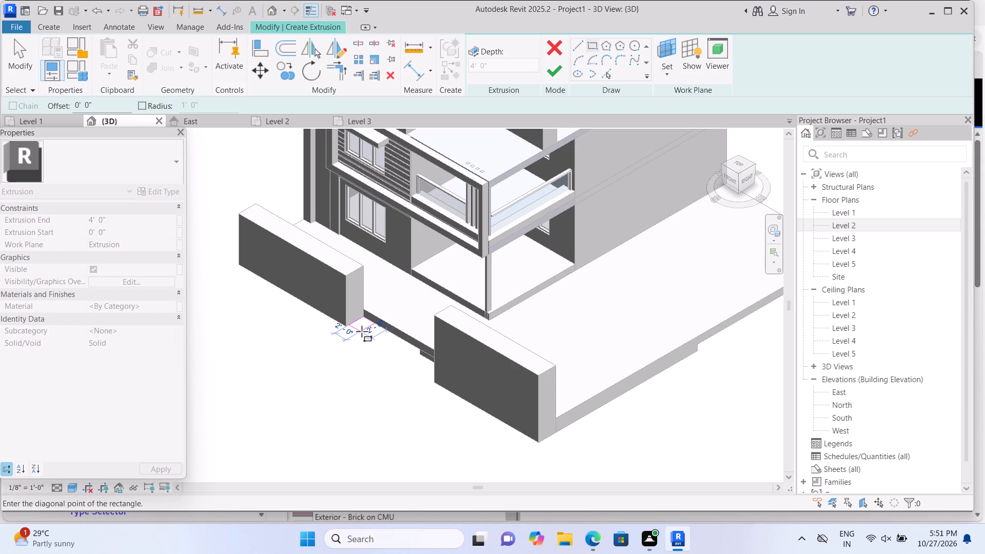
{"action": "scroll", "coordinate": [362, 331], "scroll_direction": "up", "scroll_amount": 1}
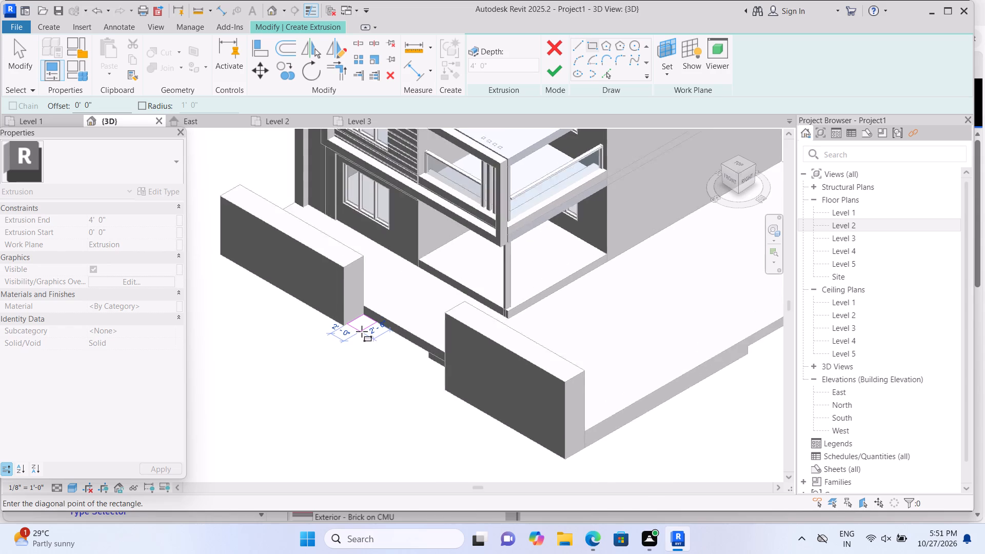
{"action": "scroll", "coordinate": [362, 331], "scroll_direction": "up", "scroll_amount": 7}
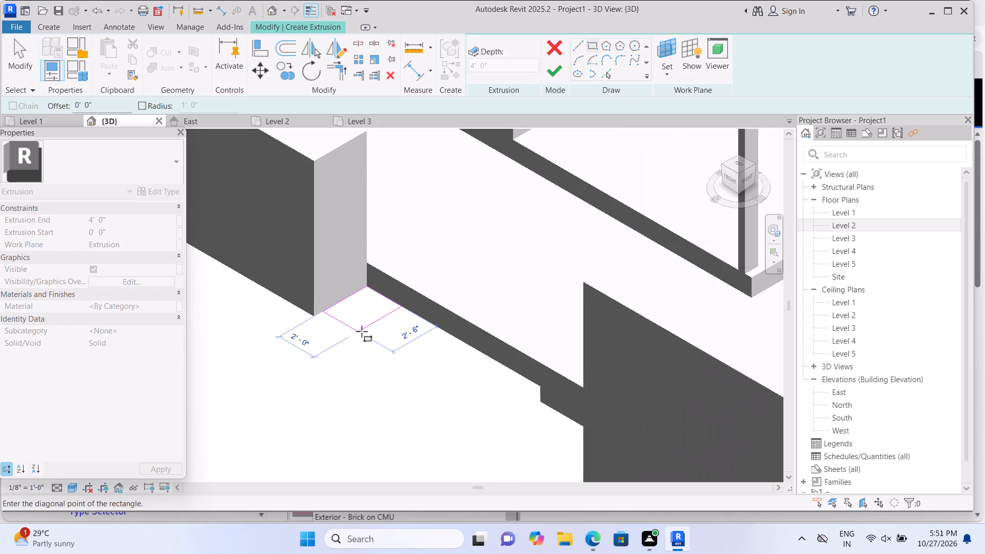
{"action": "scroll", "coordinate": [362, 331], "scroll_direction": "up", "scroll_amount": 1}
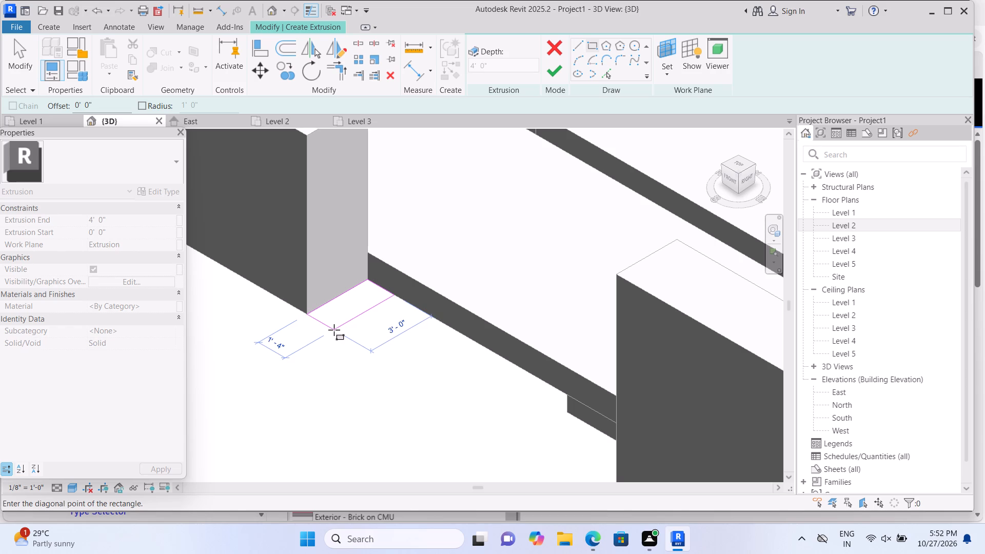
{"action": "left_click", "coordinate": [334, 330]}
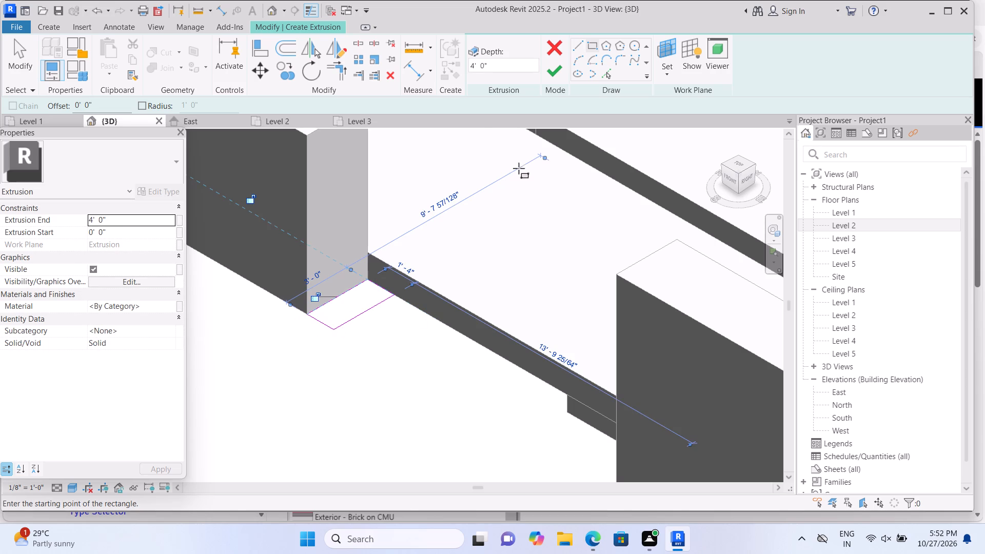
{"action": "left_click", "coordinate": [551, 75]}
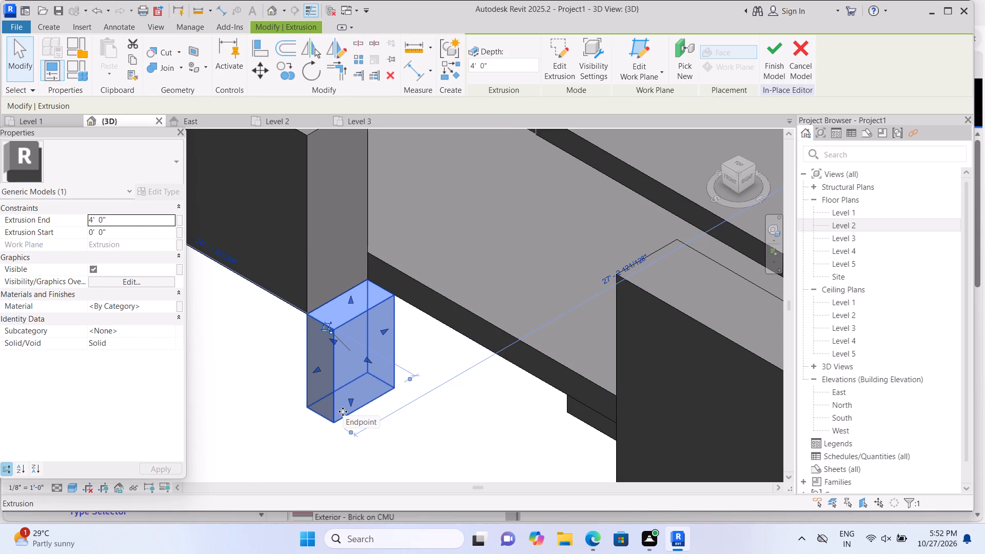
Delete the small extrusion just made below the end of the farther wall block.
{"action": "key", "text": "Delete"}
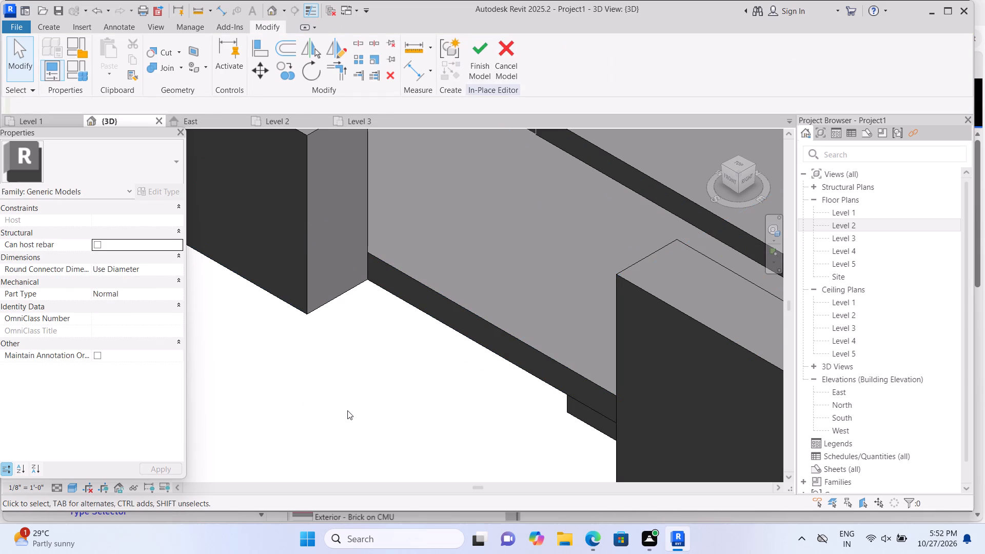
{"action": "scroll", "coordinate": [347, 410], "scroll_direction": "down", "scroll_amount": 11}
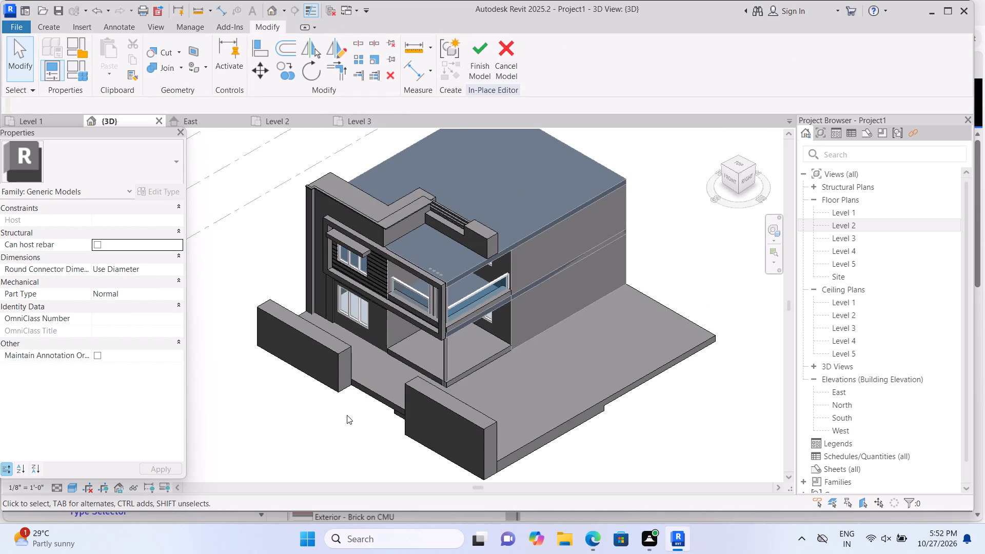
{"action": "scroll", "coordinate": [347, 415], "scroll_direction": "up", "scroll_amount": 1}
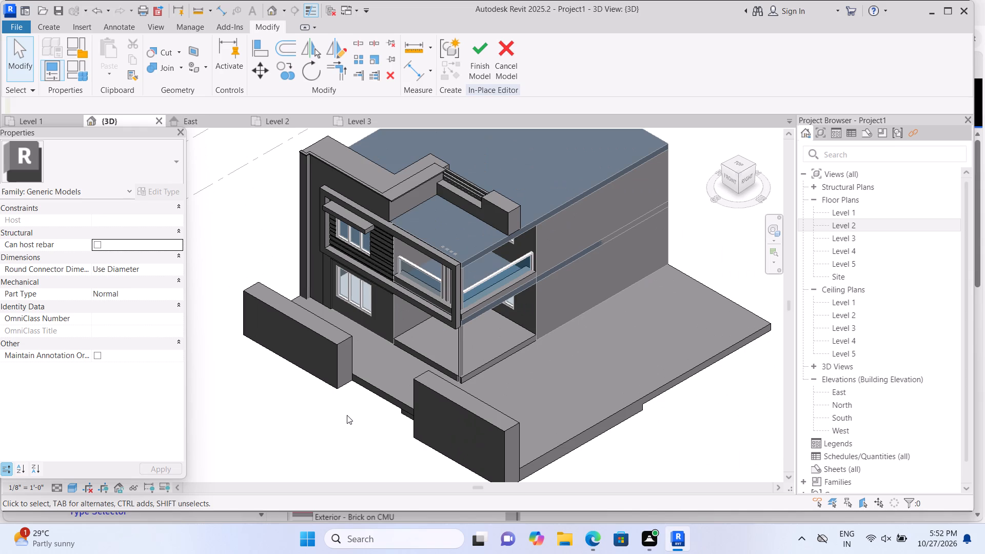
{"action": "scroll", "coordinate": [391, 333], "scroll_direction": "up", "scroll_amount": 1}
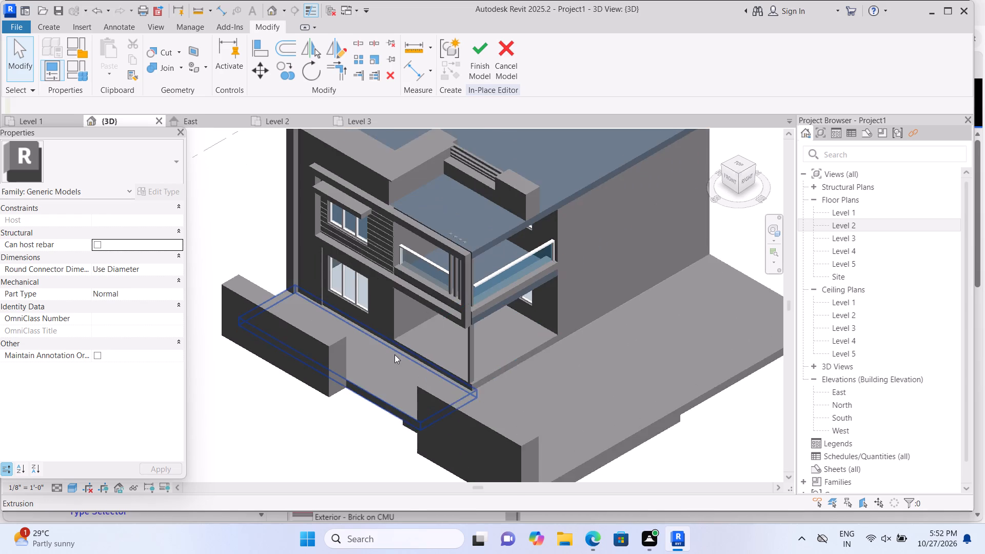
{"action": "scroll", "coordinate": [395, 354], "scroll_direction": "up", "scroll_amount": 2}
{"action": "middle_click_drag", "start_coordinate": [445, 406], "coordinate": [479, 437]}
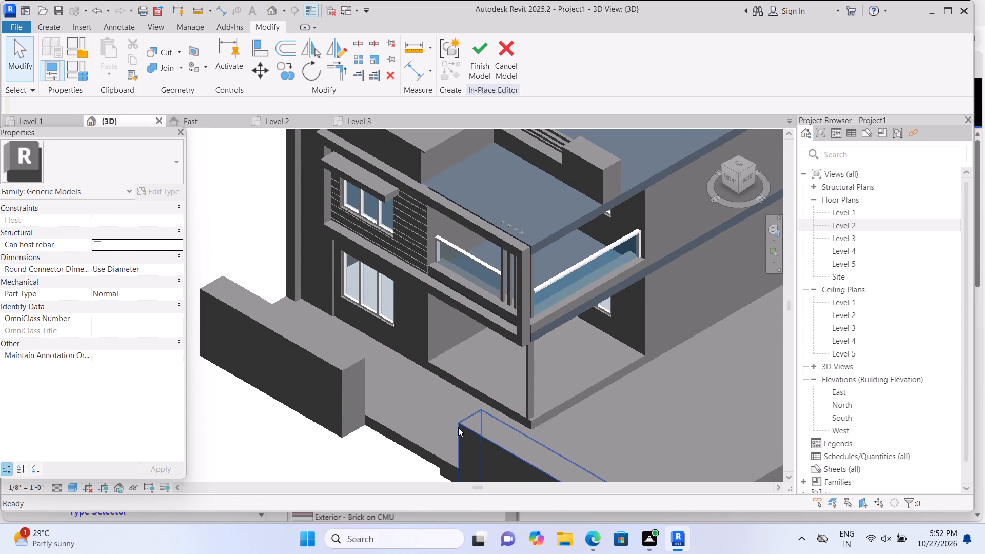
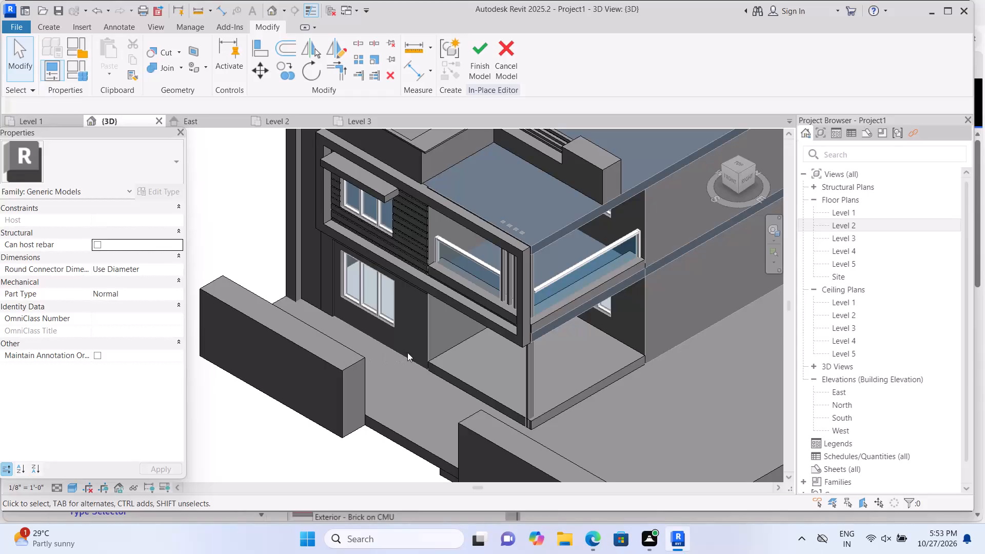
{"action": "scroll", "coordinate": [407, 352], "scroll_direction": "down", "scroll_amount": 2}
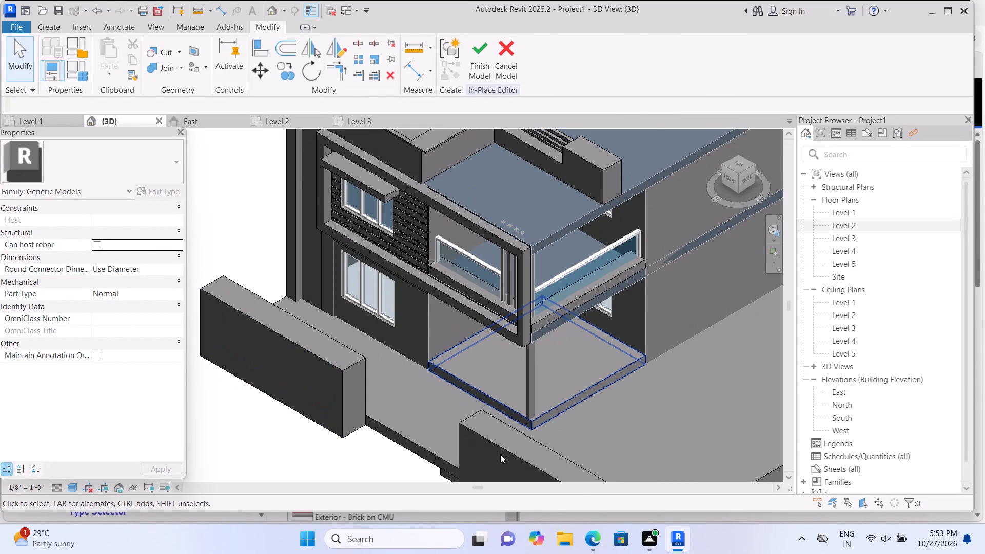
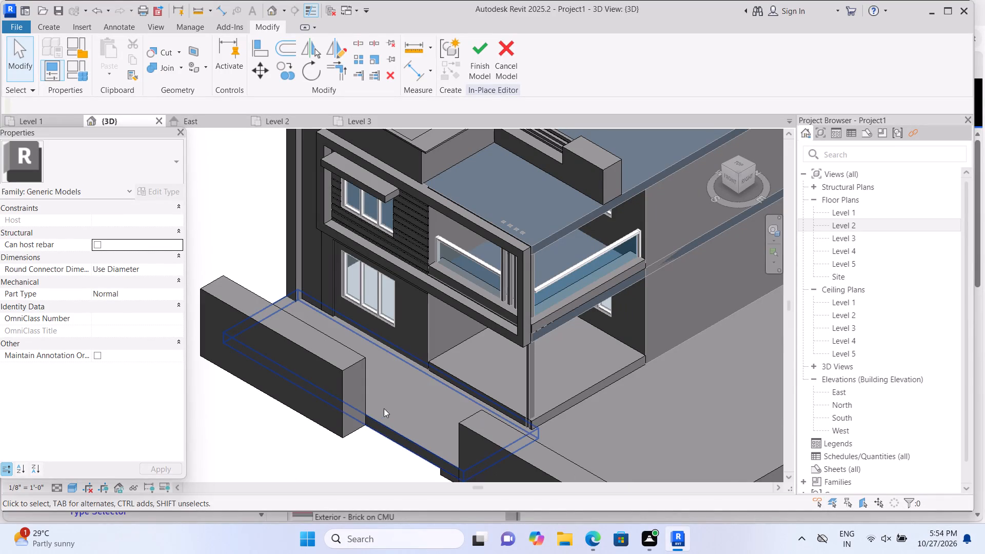
Extrude a rectangle about 1'-8" wide and 1'-2" high from the slab's front face, beside the left wall block's inner end, 4'-0" deep.
{"action": "scroll", "coordinate": [404, 407], "scroll_direction": "down", "scroll_amount": 2}
{"action": "scroll", "coordinate": [342, 440], "scroll_direction": "up", "scroll_amount": 3}
{"action": "scroll", "coordinate": [344, 440], "scroll_direction": "down", "scroll_amount": 1}
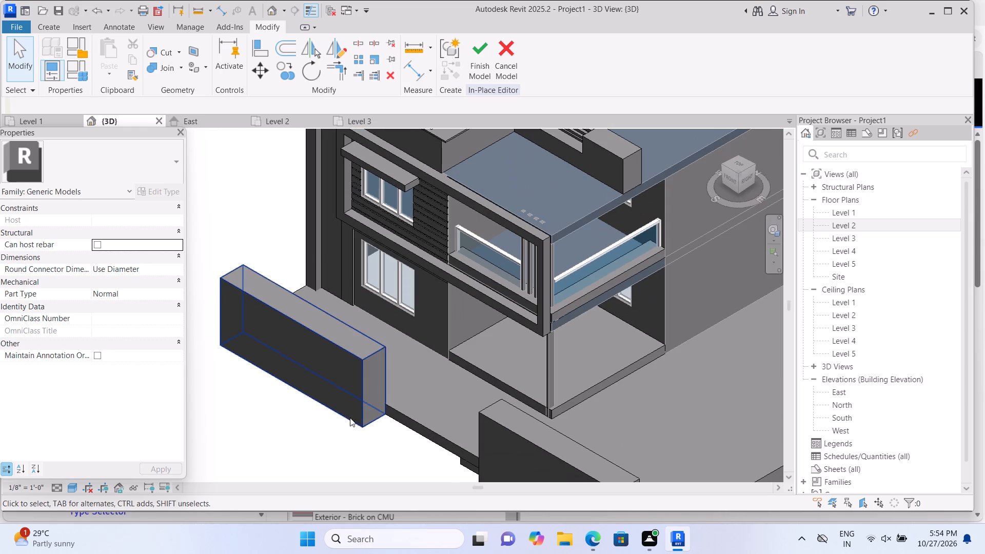
{"action": "scroll", "coordinate": [384, 454], "scroll_direction": "up", "scroll_amount": 1}
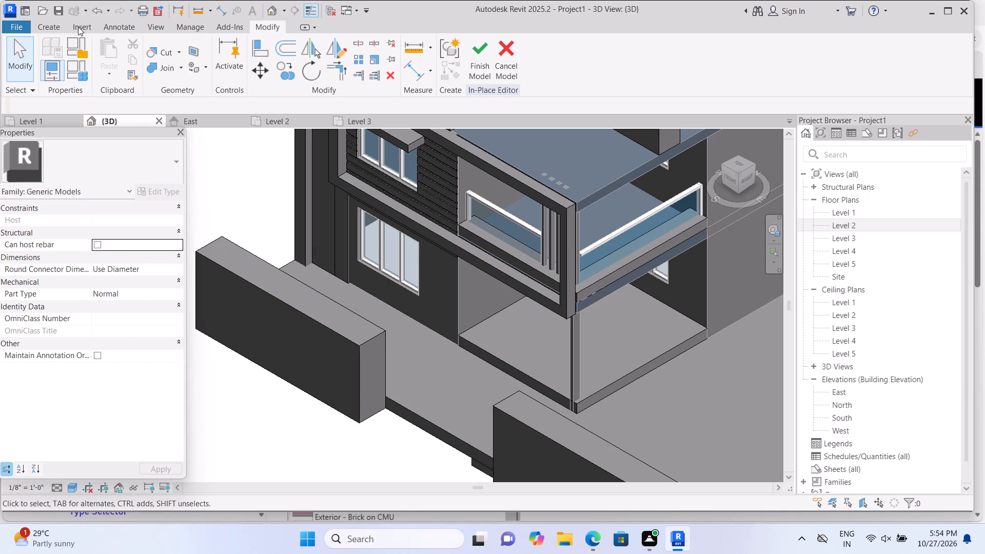
{"action": "left_click", "coordinate": [56, 23]}
{"action": "left_click", "coordinate": [115, 45]}
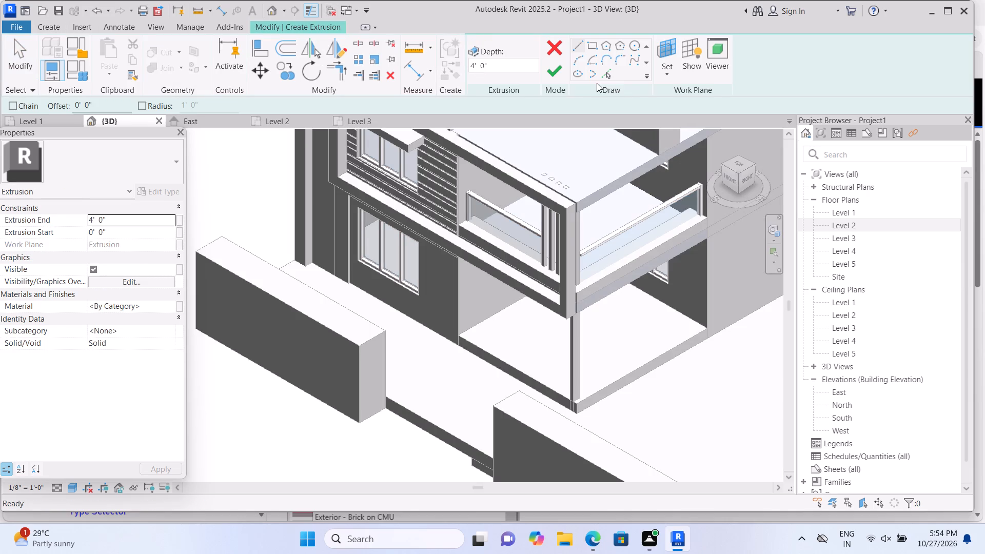
{"action": "left_click", "coordinate": [669, 76]}
{"action": "left_click", "coordinate": [674, 117]}
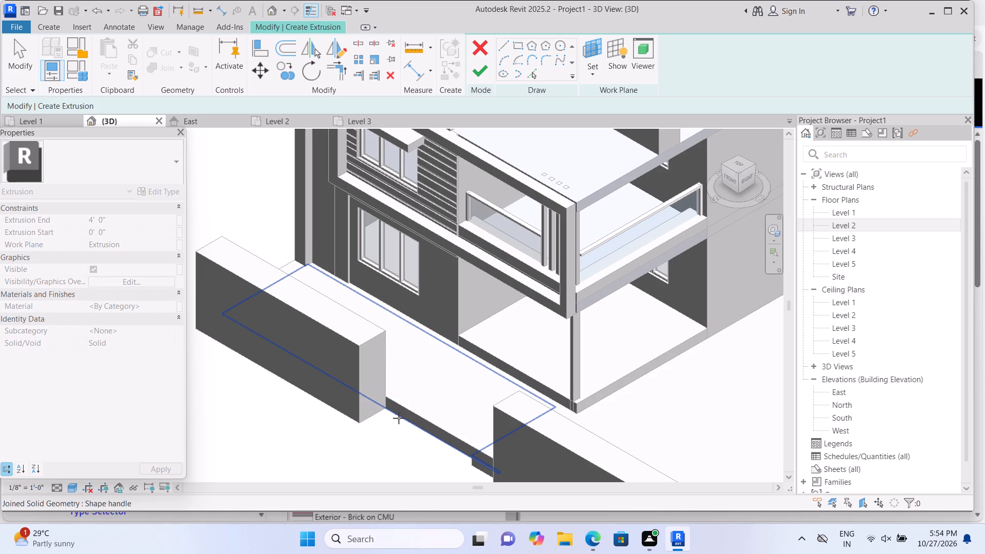
{"action": "scroll", "coordinate": [400, 416], "scroll_direction": "up", "scroll_amount": 2}
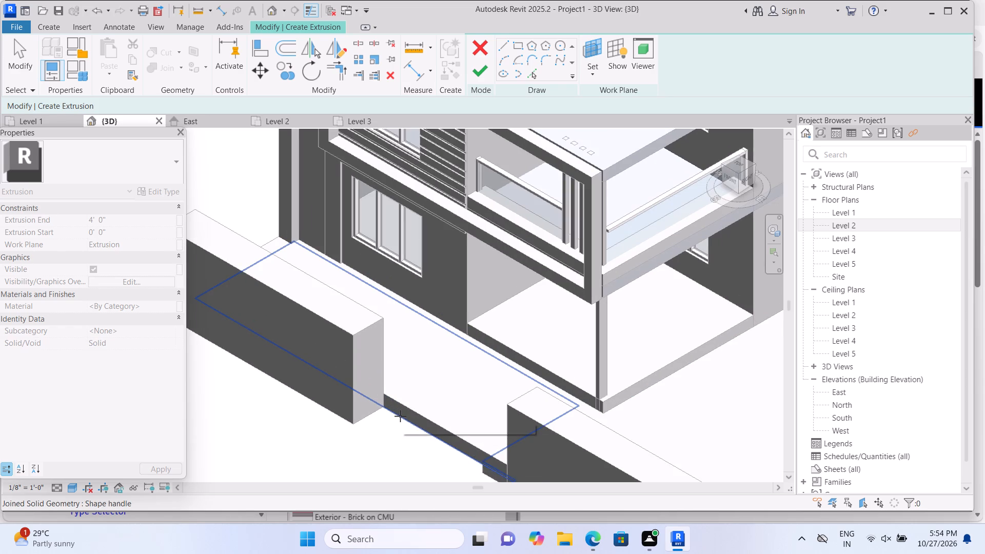
{"action": "scroll", "coordinate": [400, 416], "scroll_direction": "up", "scroll_amount": 1}
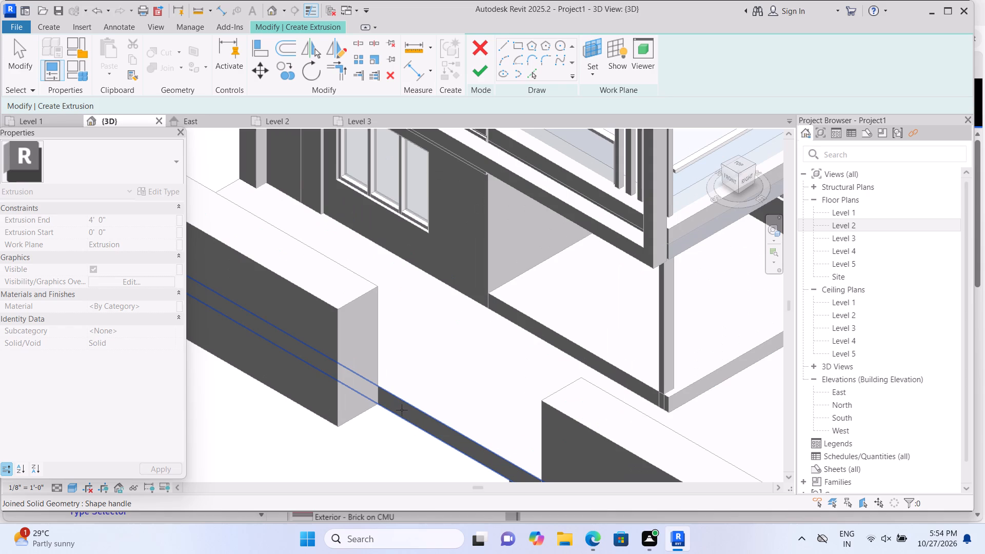
{"action": "left_click", "coordinate": [402, 410]}
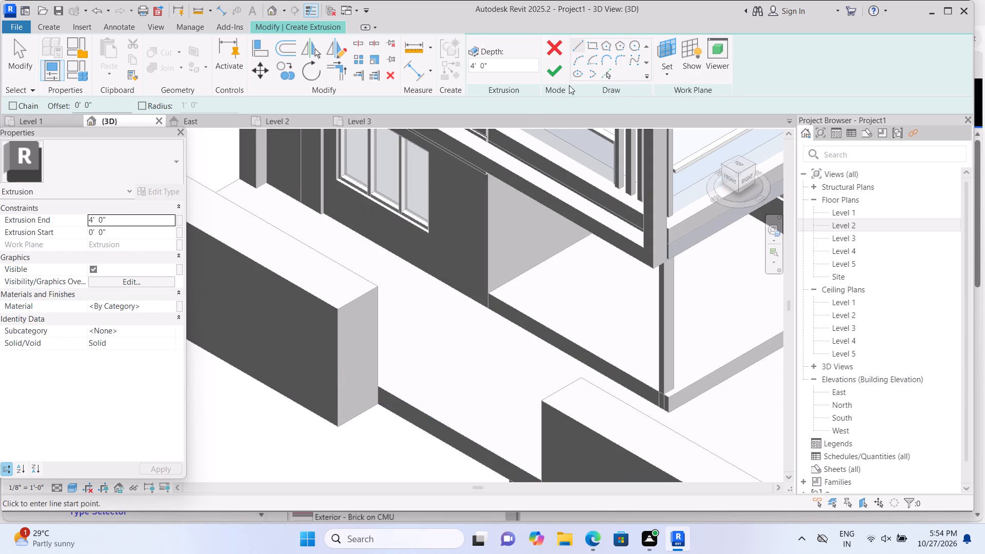
{"action": "left_click", "coordinate": [593, 46]}
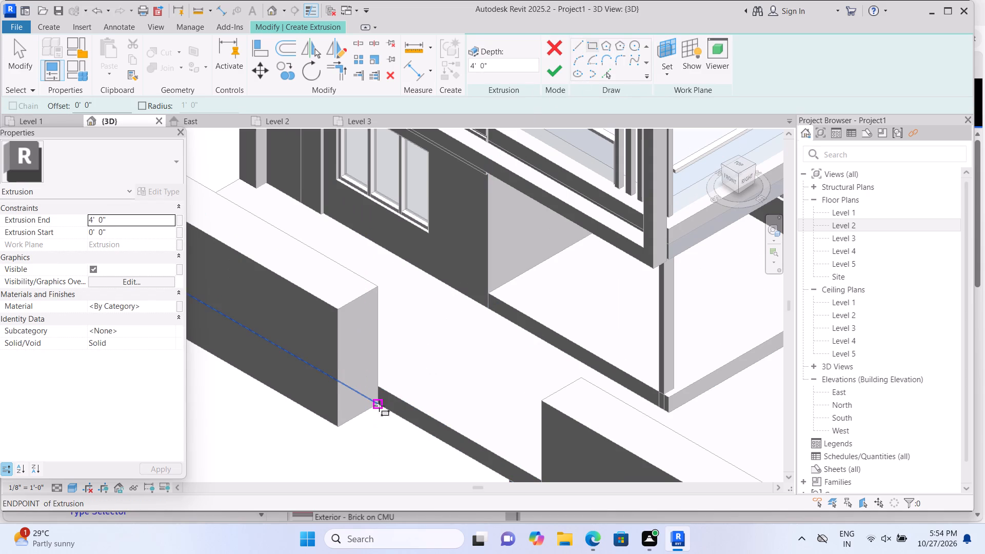
{"action": "left_click", "coordinate": [379, 406]}
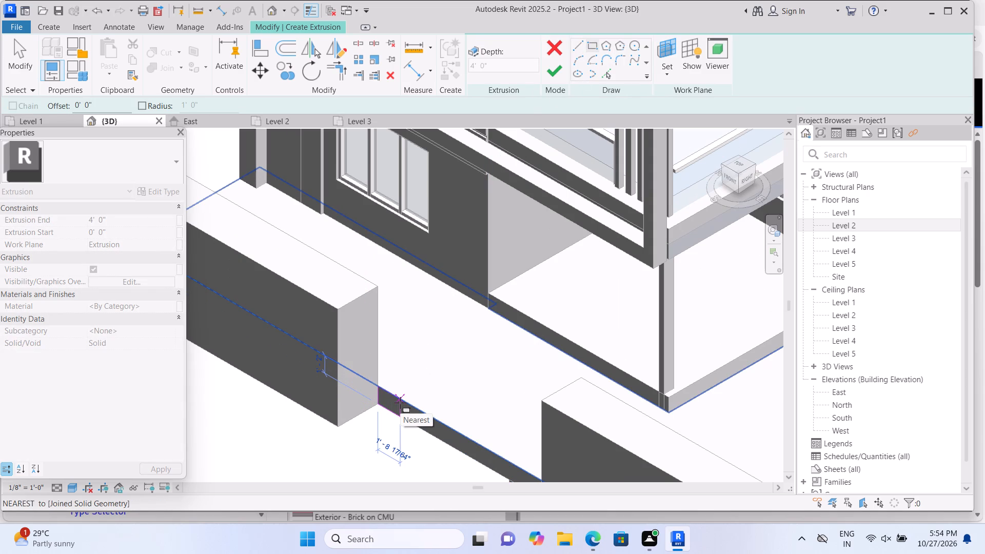
{"action": "left_click", "coordinate": [400, 403]}
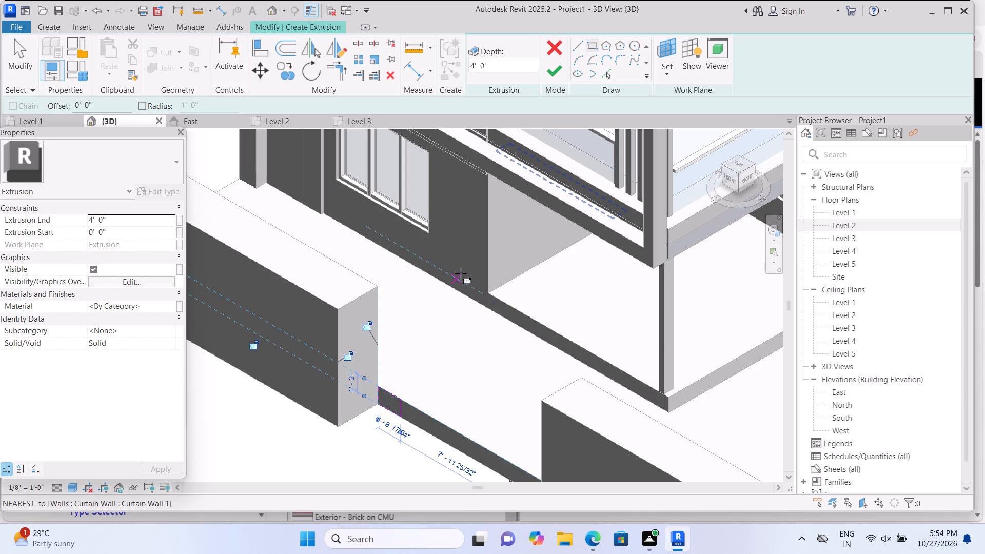
{"action": "left_click", "coordinate": [558, 70]}
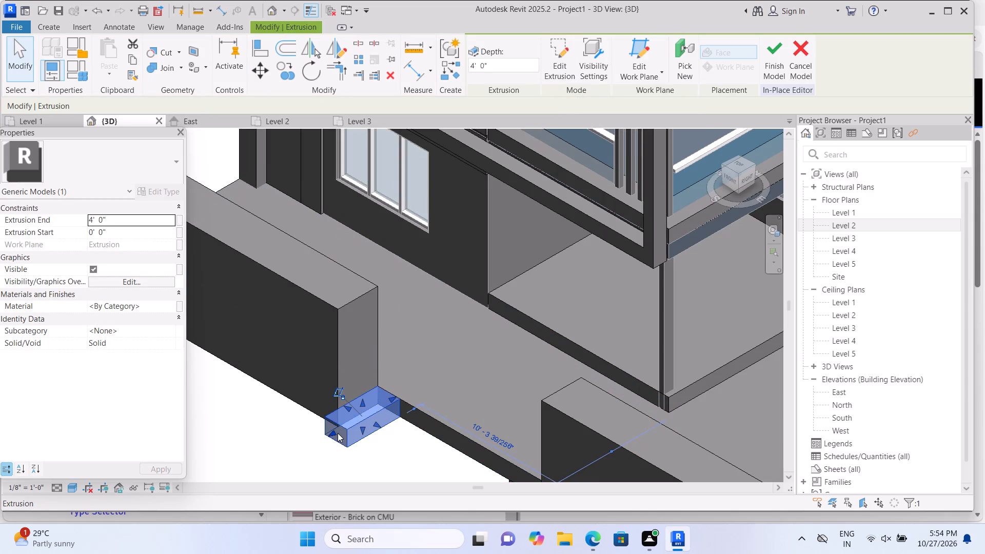
Reduce the new extrusion's depth to 3'-0", aligning its front with the left wall block's front face.
{"action": "left_click_drag", "start_coordinate": [330, 432], "coordinate": [350, 419]}
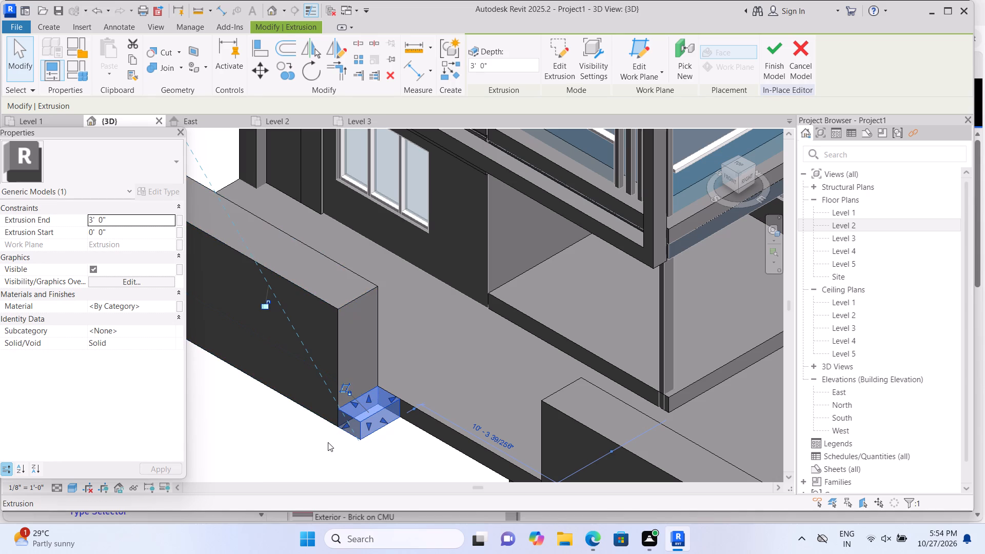
Raise the top face of the new extrusion to the top of the left wall block, forming an end pier.
{"action": "middle_click_drag", "start_coordinate": [325, 439], "coordinate": [265, 389]}
{"action": "scroll", "coordinate": [265, 401], "scroll_direction": "up", "scroll_amount": 4}
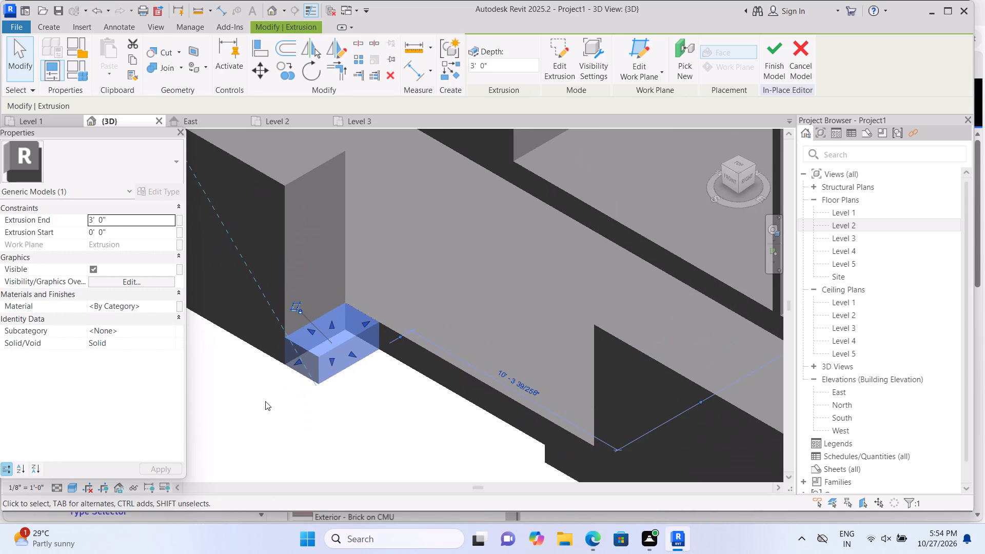
{"action": "scroll", "coordinate": [268, 393], "scroll_direction": "up", "scroll_amount": 3}
{"action": "scroll", "coordinate": [297, 346], "scroll_direction": "up", "scroll_amount": 1}
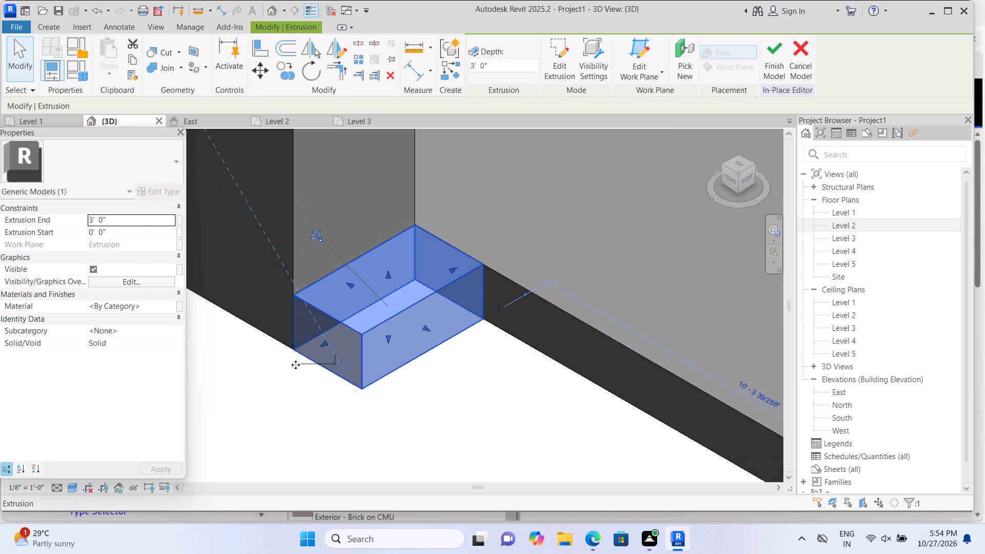
{"action": "left_click", "coordinate": [282, 398]}
{"action": "left_click", "coordinate": [338, 351]}
{"action": "scroll", "coordinate": [338, 351], "scroll_direction": "down", "scroll_amount": 4}
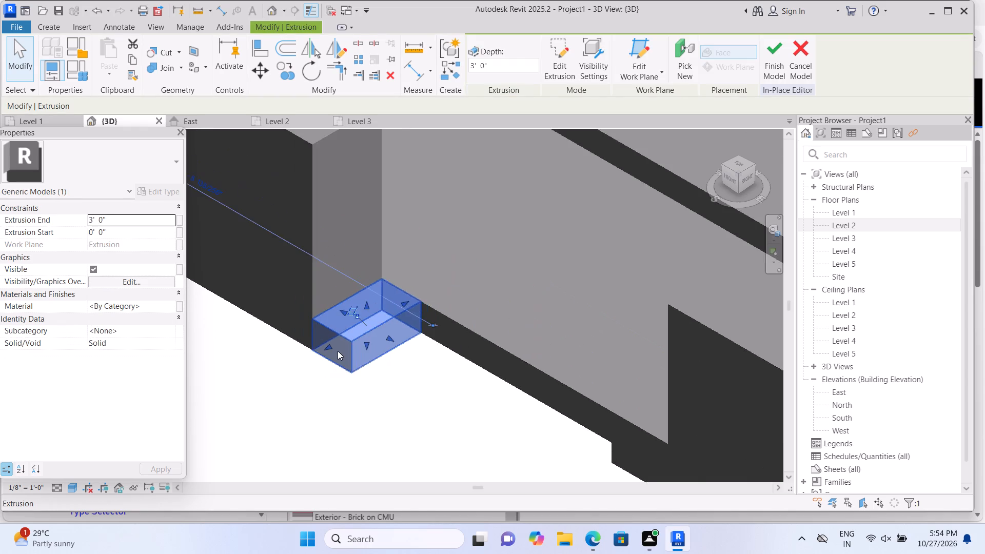
{"action": "scroll", "coordinate": [338, 351], "scroll_direction": "down", "scroll_amount": 3}
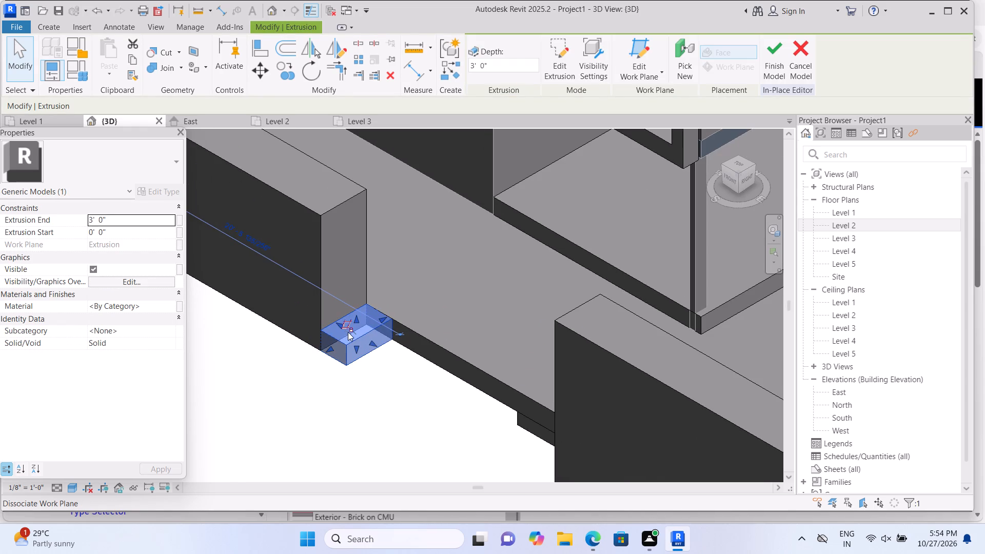
{"action": "left_click_drag", "start_coordinate": [354, 319], "coordinate": [374, 215]}
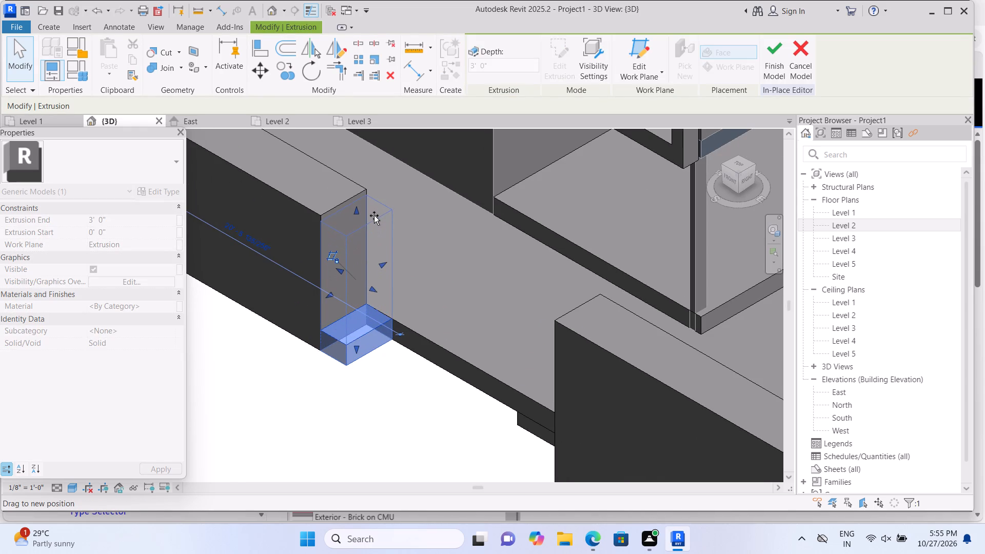
{"action": "left_click_drag", "start_coordinate": [374, 215], "coordinate": [374, 214]}
{"action": "left_click", "coordinate": [374, 214]}
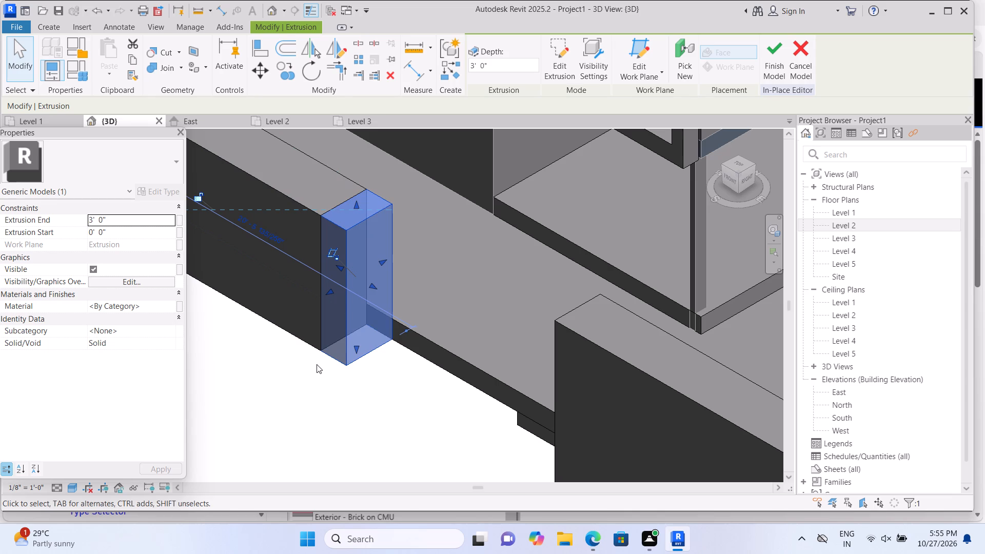
Extend the pier's front face outward so it projects slightly beyond the left wall block's front face.
{"action": "left_click_drag", "start_coordinate": [330, 291], "coordinate": [328, 293]}
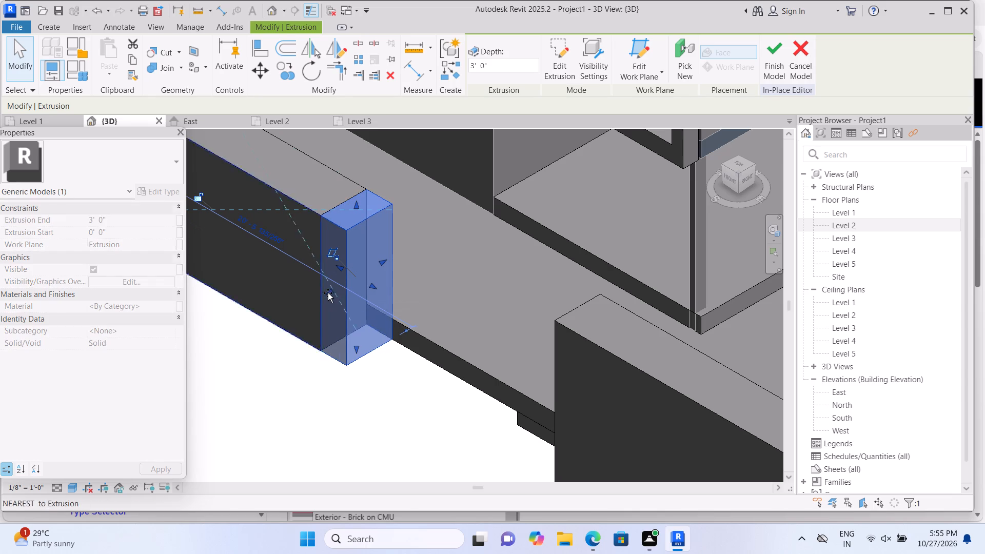
{"action": "left_click_drag", "start_coordinate": [328, 293], "coordinate": [324, 294]}
{"action": "left_click", "coordinate": [287, 409]}
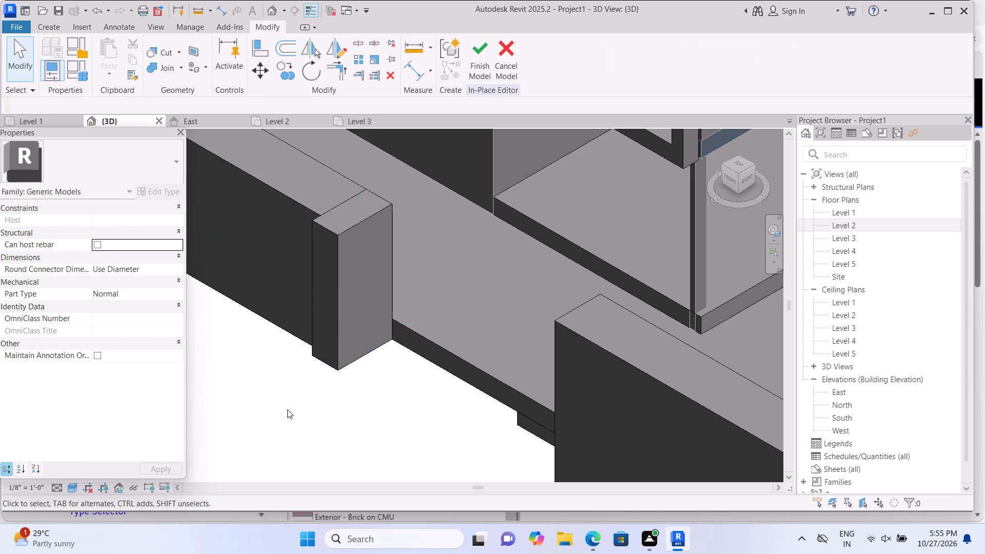
Extrude a rectangle about 2'-2" wide from the face between the slab step and the right wall block's inner end, 4'-0" deep.
{"action": "scroll", "coordinate": [287, 409], "scroll_direction": "down", "scroll_amount": 3}
{"action": "middle_click_drag", "start_coordinate": [291, 408], "coordinate": [312, 345]}
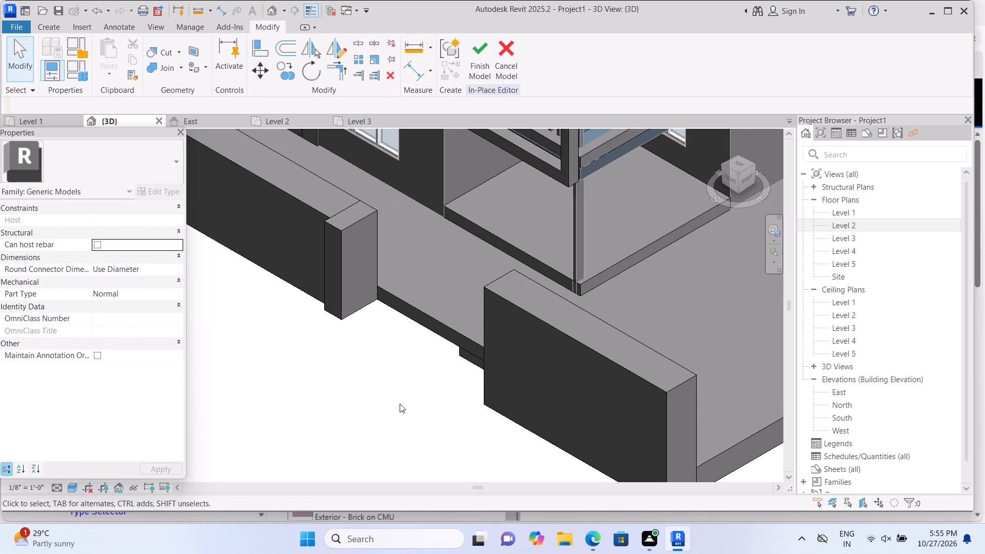
{"action": "middle_click_drag", "start_coordinate": [342, 417], "coordinate": [408, 435], "text": "shift"}
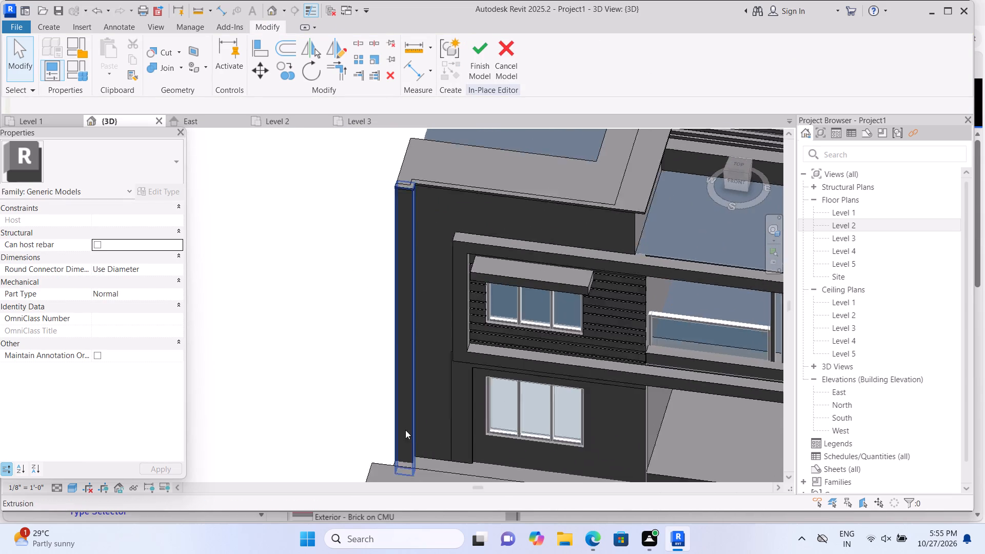
{"action": "middle_click_drag", "start_coordinate": [384, 404], "coordinate": [139, 163]}
{"action": "middle_click_drag", "start_coordinate": [386, 444], "coordinate": [402, 447], "text": "shift"}
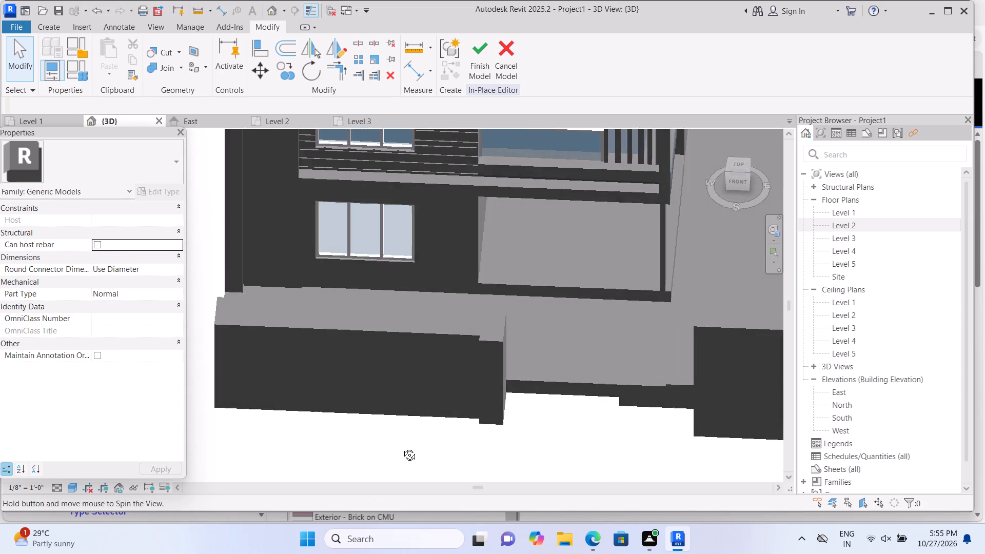
{"action": "middle_click_drag", "start_coordinate": [402, 447], "coordinate": [417, 444], "text": "shift"}
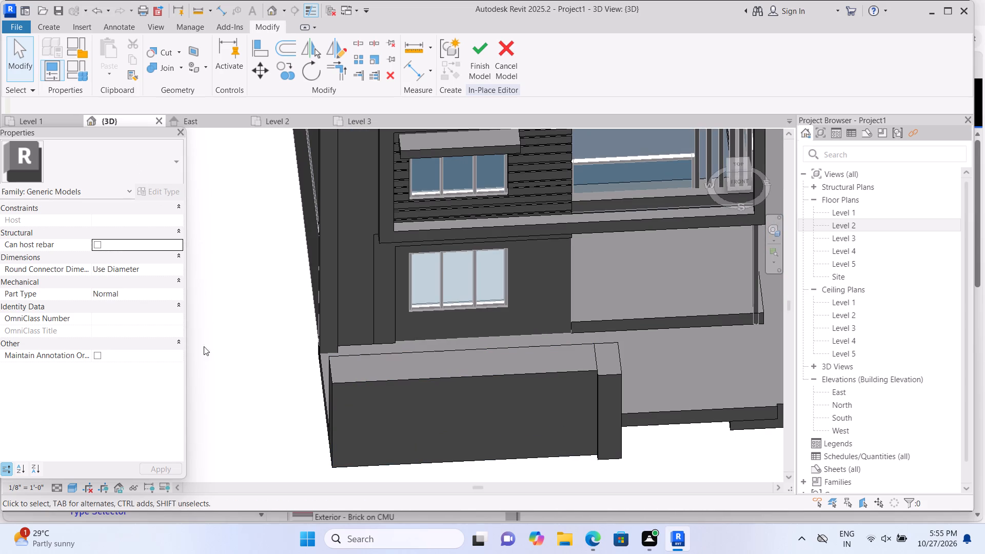
{"action": "scroll", "coordinate": [218, 354], "scroll_direction": "down", "scroll_amount": 4}
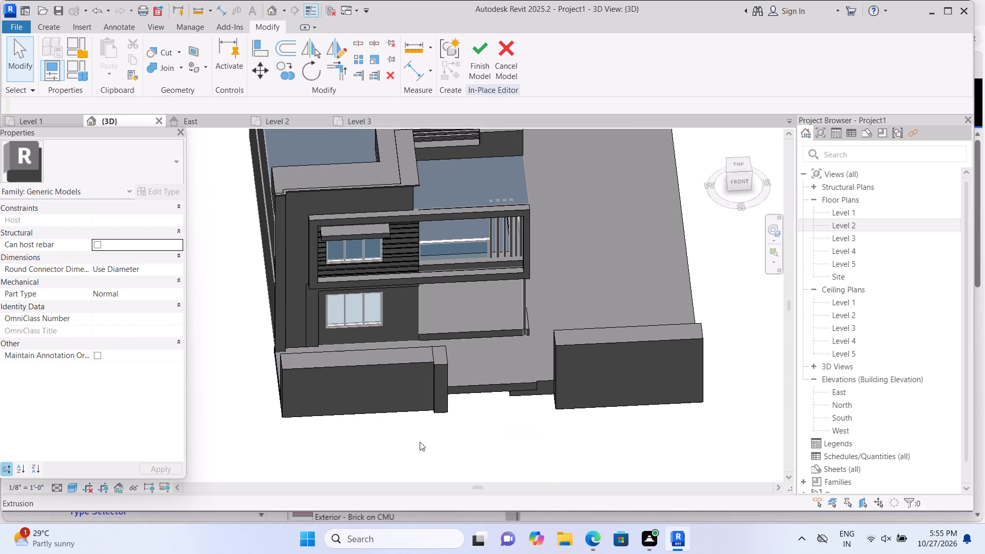
{"action": "scroll", "coordinate": [508, 440], "scroll_direction": "up", "scroll_amount": 3}
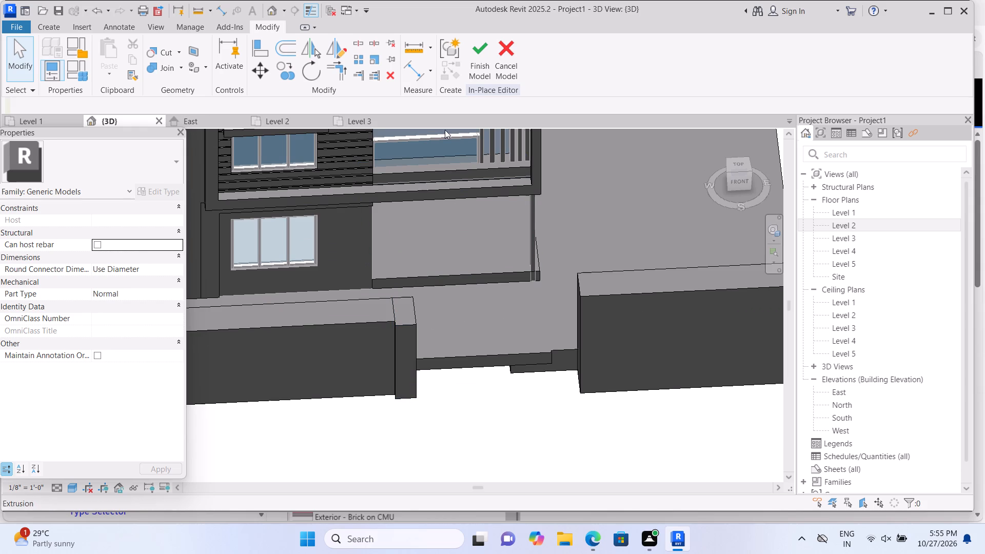
{"action": "left_click", "coordinate": [55, 28]}
{"action": "left_click", "coordinate": [119, 47]}
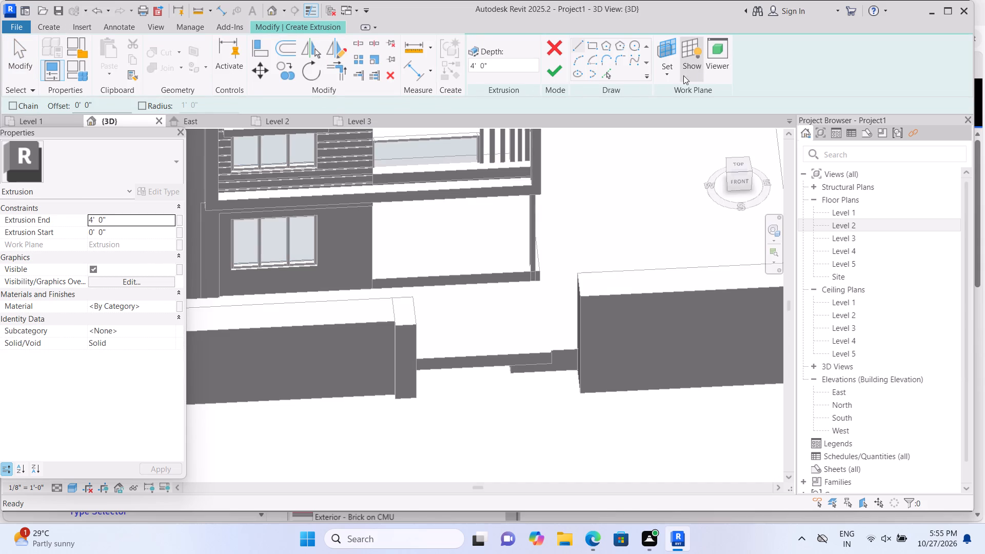
{"action": "left_click", "coordinate": [669, 75]}
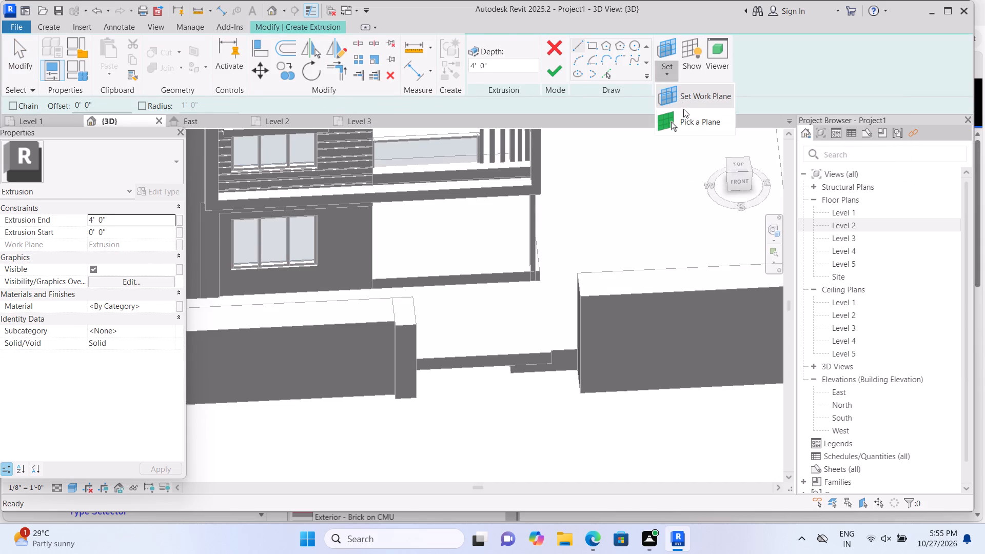
{"action": "left_click", "coordinate": [681, 115]}
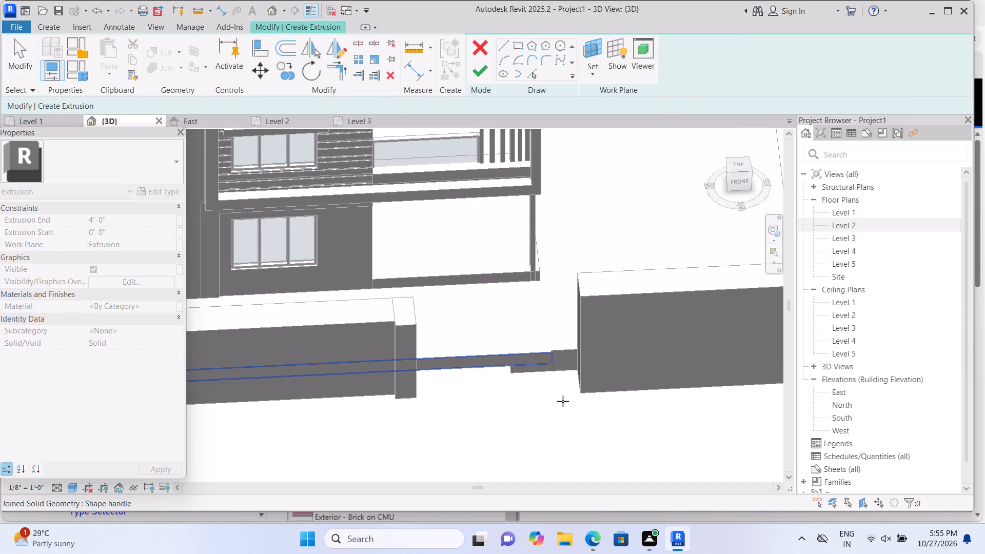
{"action": "left_click", "coordinate": [560, 361]}
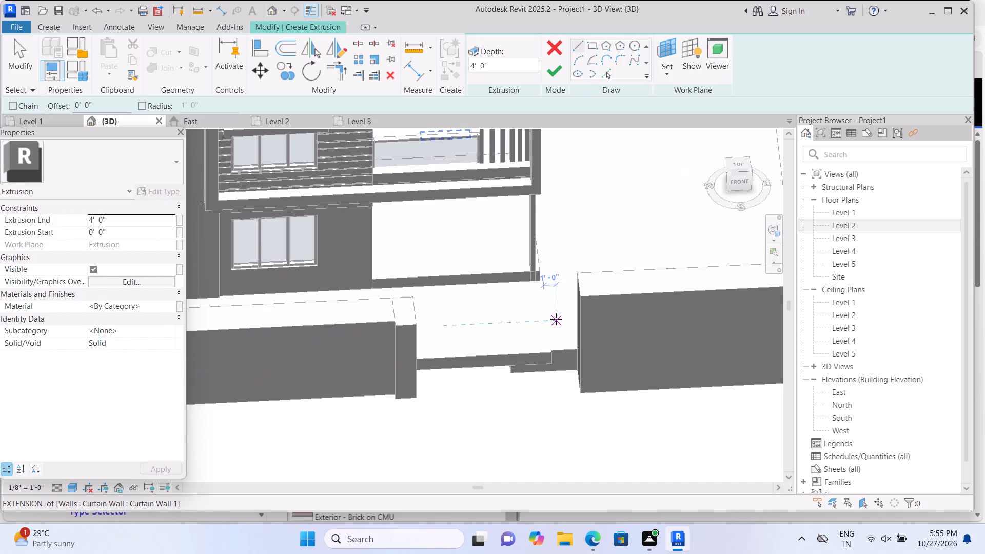
{"action": "left_click", "coordinate": [593, 49]}
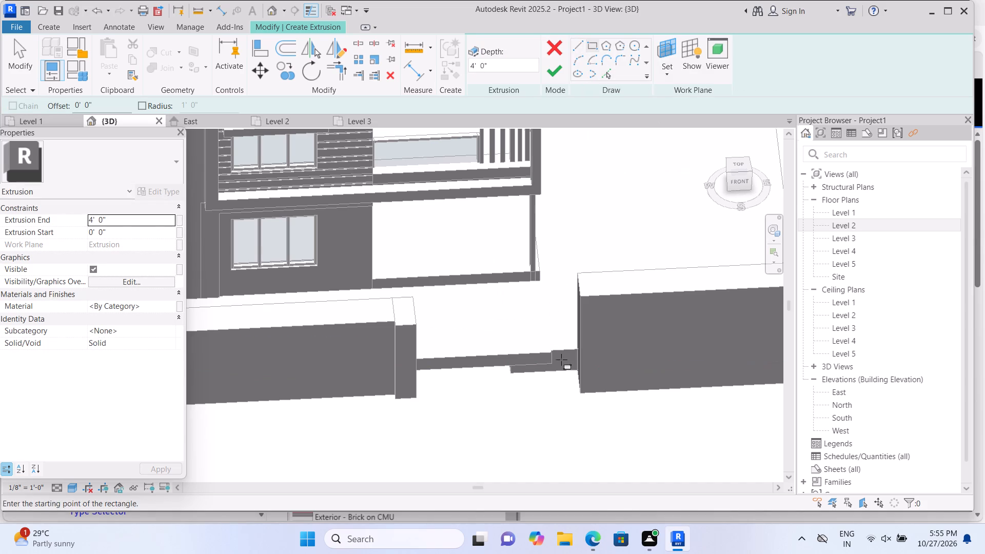
{"action": "left_click", "coordinate": [553, 352]}
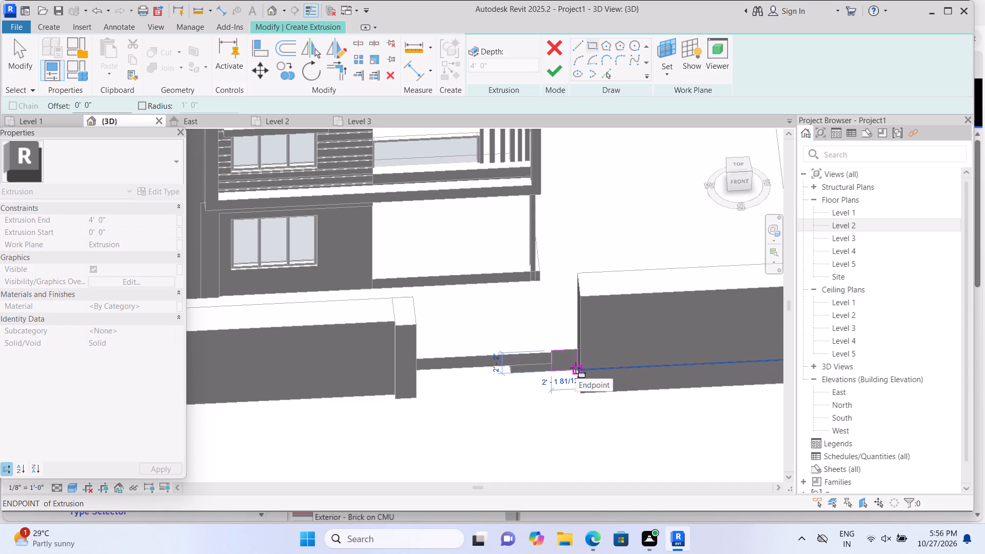
{"action": "left_click", "coordinate": [576, 368]}
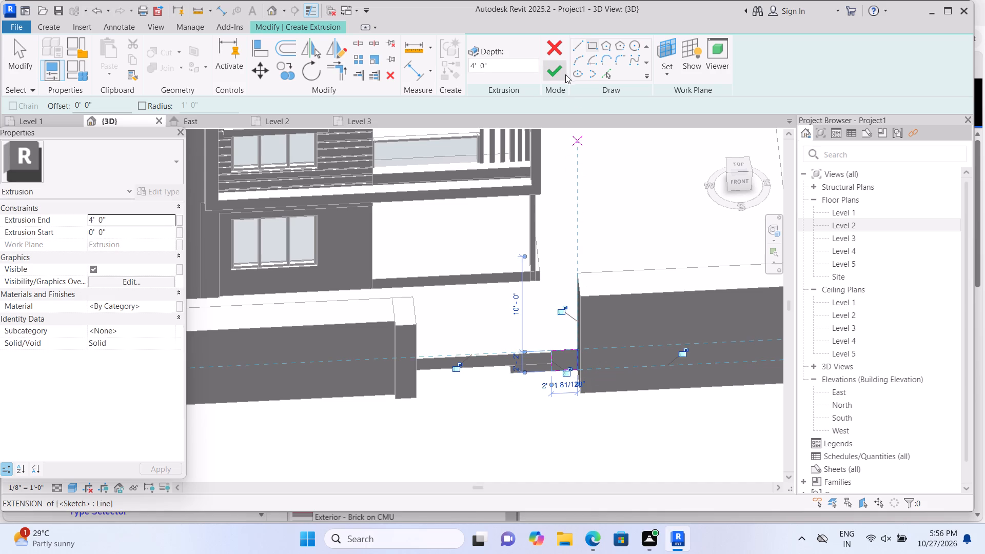
{"action": "left_click", "coordinate": [563, 71]}
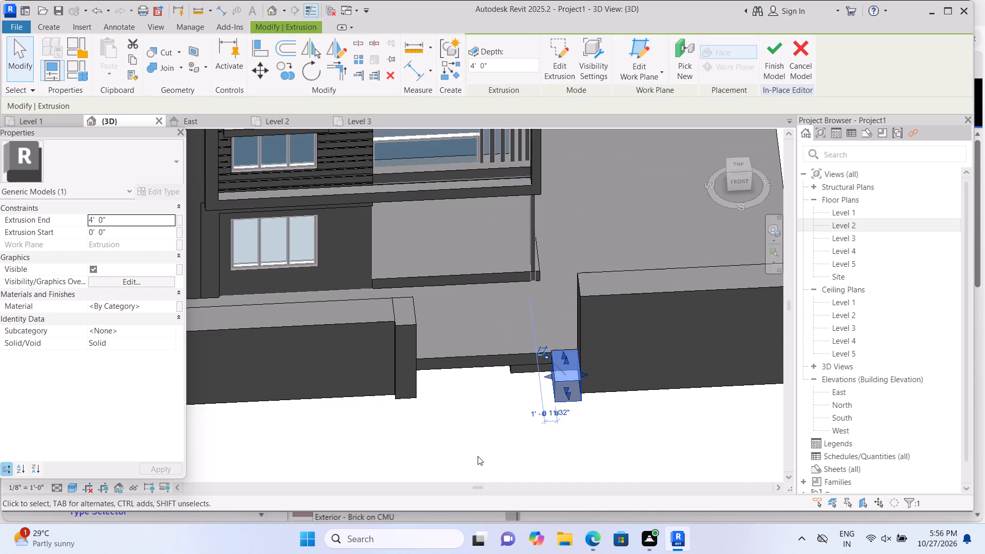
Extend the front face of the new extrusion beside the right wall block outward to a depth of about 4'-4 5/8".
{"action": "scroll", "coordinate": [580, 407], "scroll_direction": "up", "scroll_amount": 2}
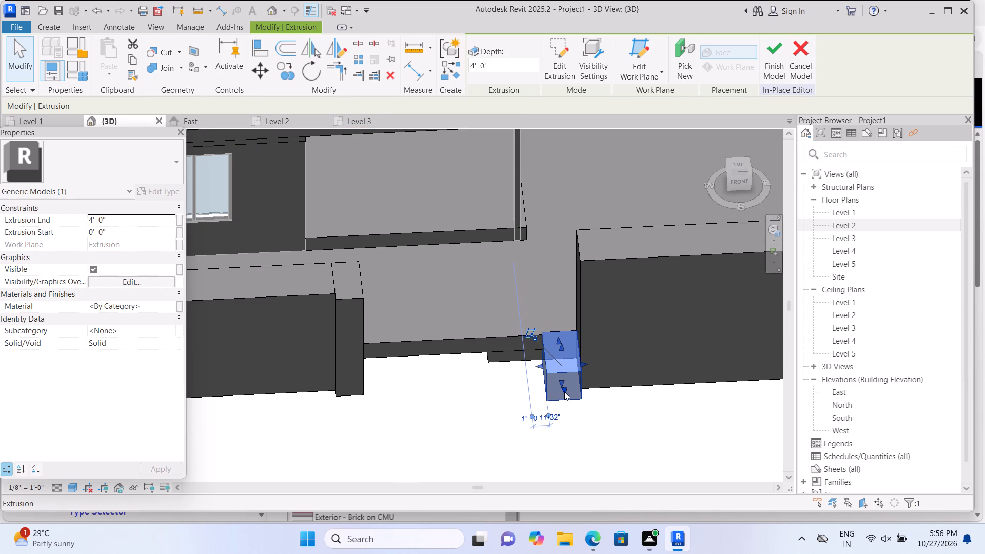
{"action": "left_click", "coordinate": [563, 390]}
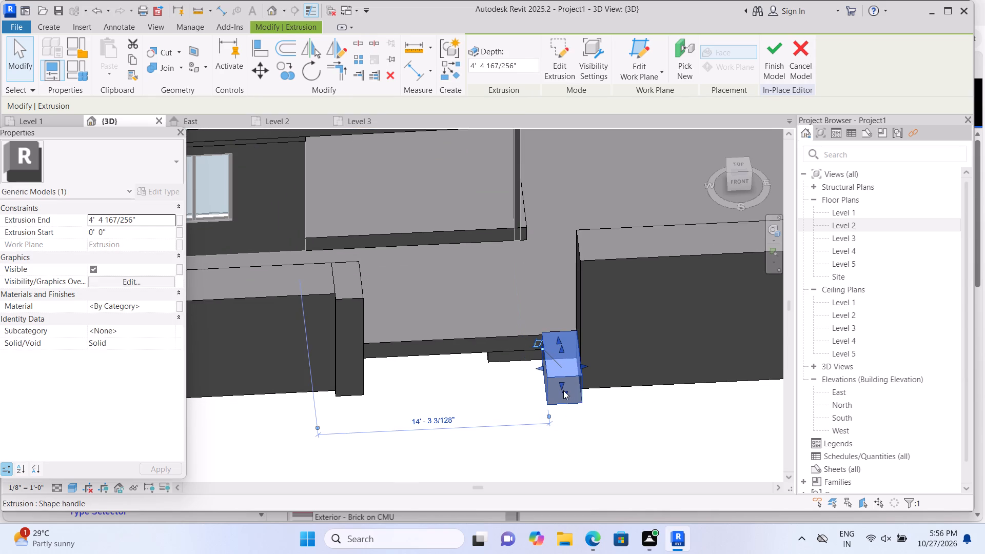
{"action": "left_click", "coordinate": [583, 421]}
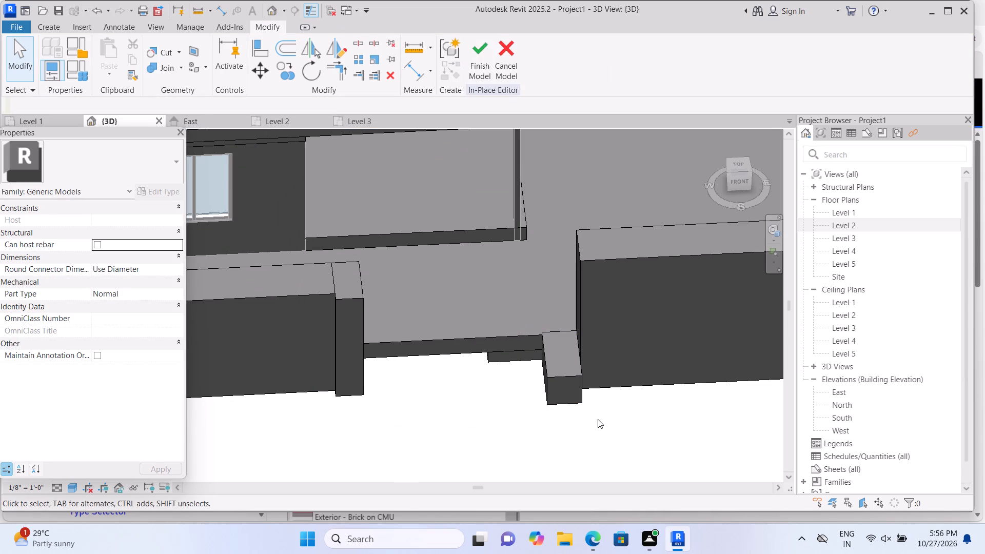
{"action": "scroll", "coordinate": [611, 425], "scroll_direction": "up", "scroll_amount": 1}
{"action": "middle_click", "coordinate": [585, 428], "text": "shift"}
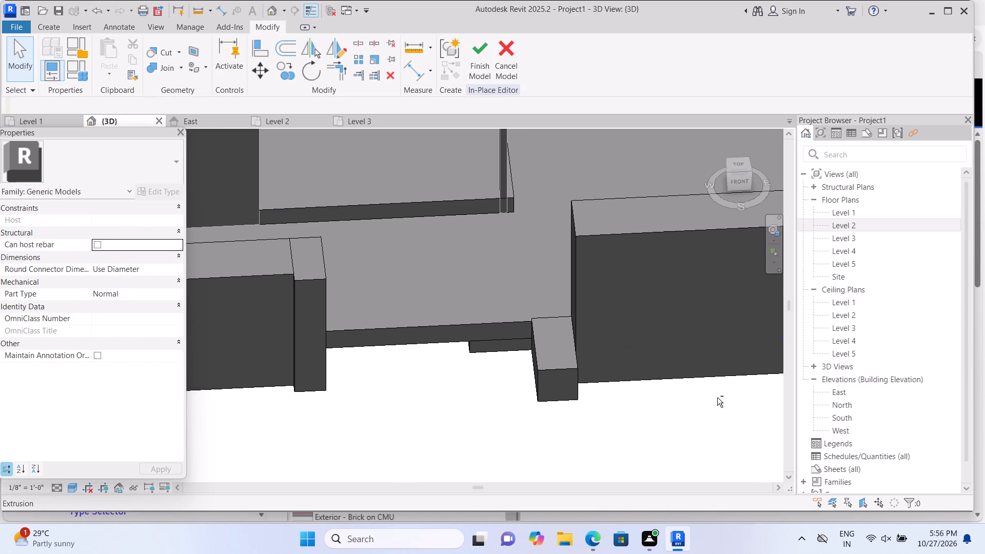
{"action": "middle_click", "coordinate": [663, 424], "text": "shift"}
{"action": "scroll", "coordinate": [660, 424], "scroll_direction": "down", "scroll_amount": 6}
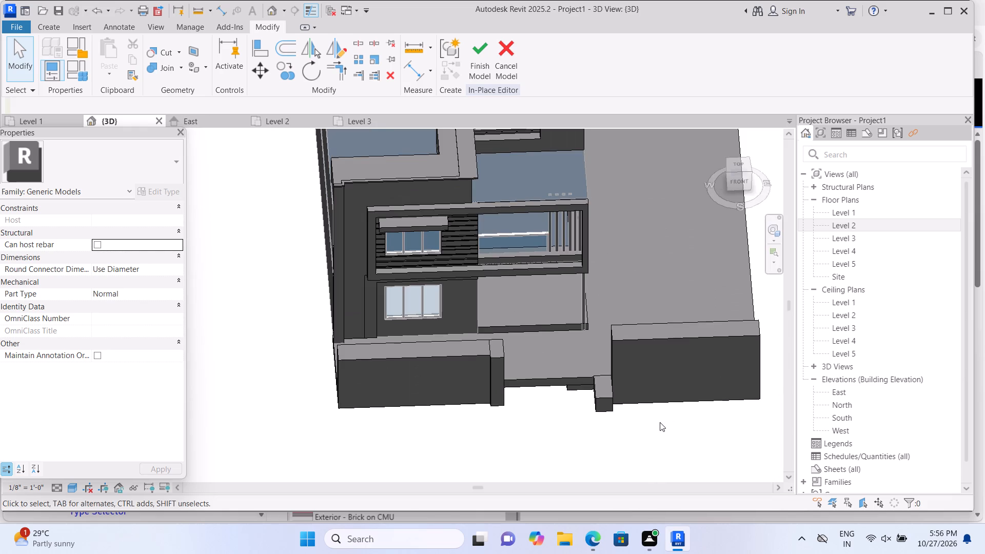
Adjust the front face of the new extrusion to a depth of about 3'-9 5/8", projecting slightly beyond the right wall block.
{"action": "scroll", "coordinate": [660, 422], "scroll_direction": "up", "scroll_amount": 2}
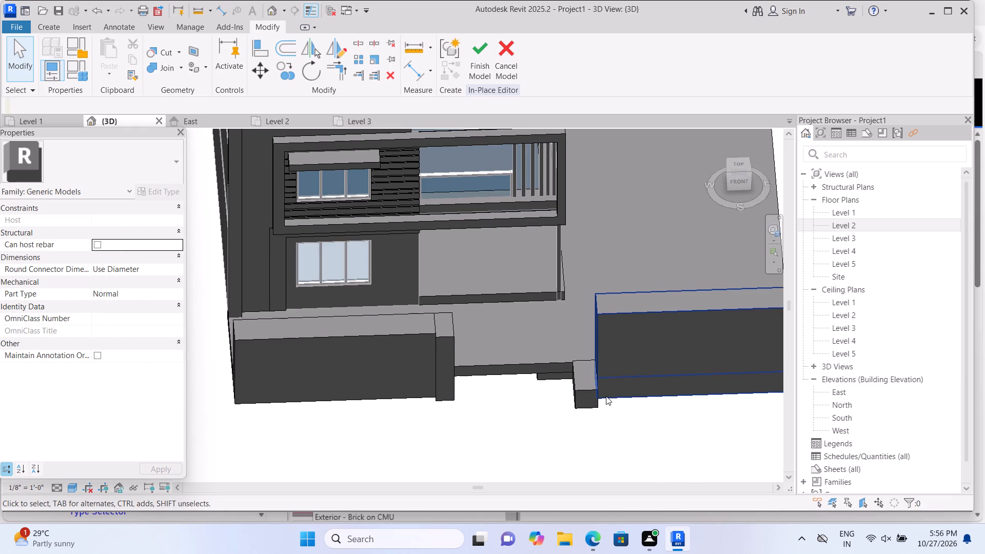
{"action": "scroll", "coordinate": [606, 396], "scroll_direction": "up", "scroll_amount": 3}
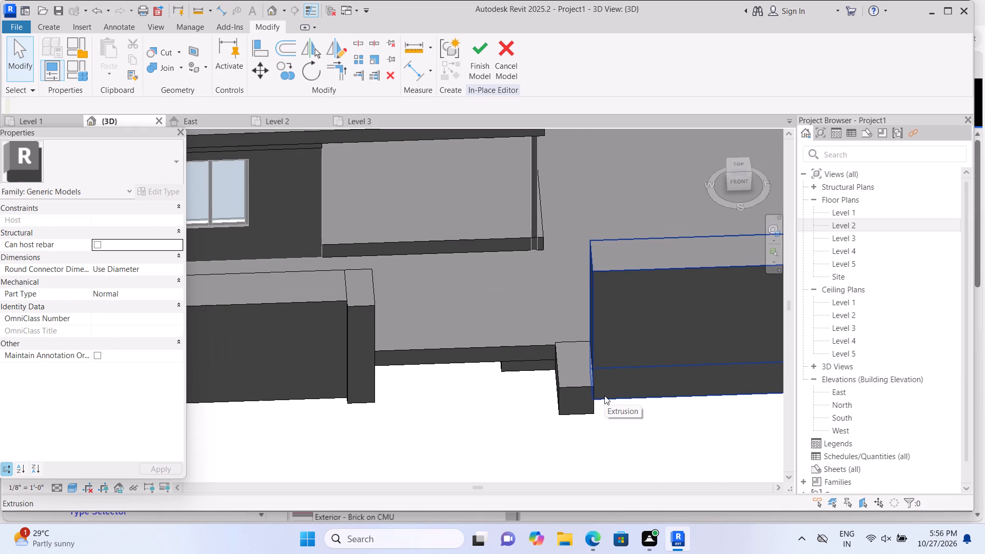
{"action": "left_click", "coordinate": [565, 395]}
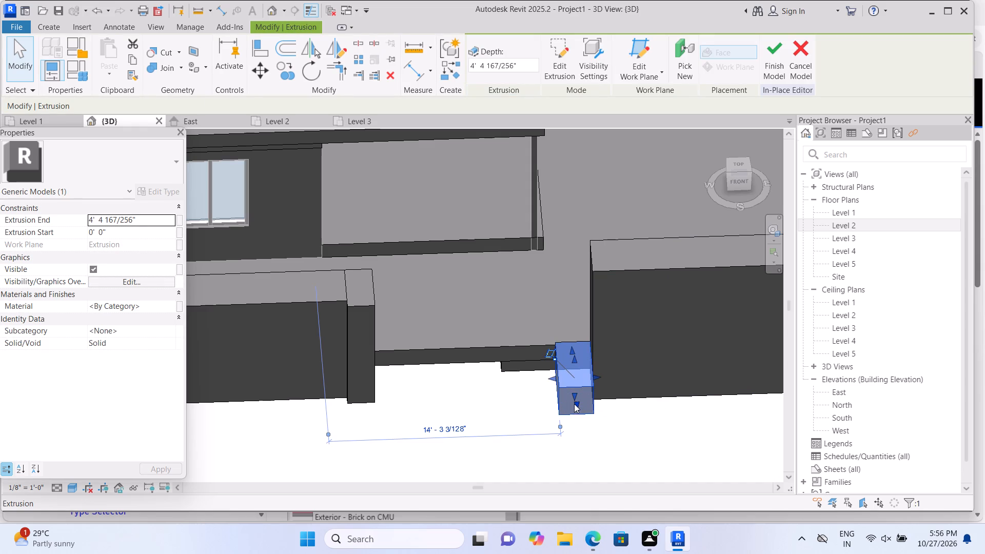
{"action": "left_click", "coordinate": [576, 402]}
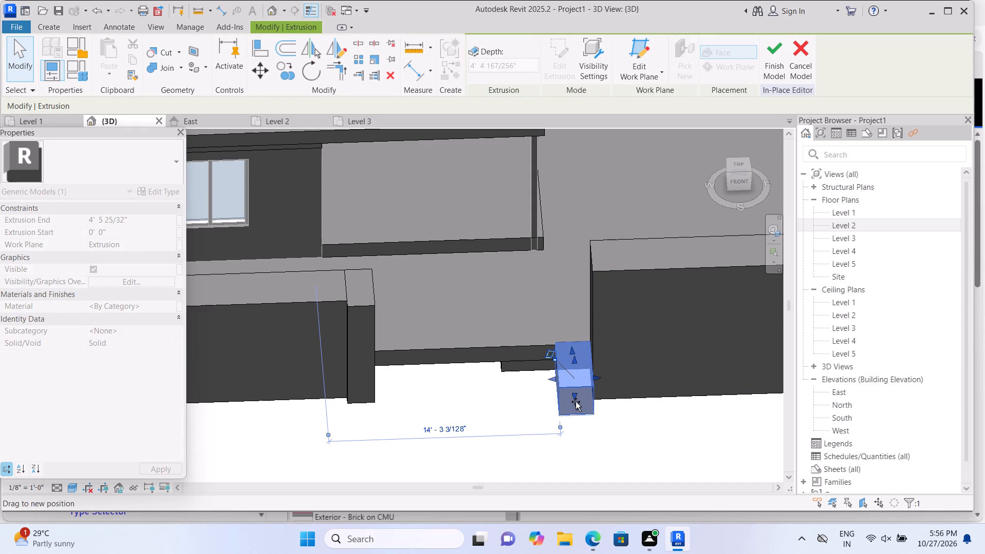
{"action": "left_click", "coordinate": [576, 402]}
{"action": "scroll", "coordinate": [576, 402], "scroll_direction": "up", "scroll_amount": 2}
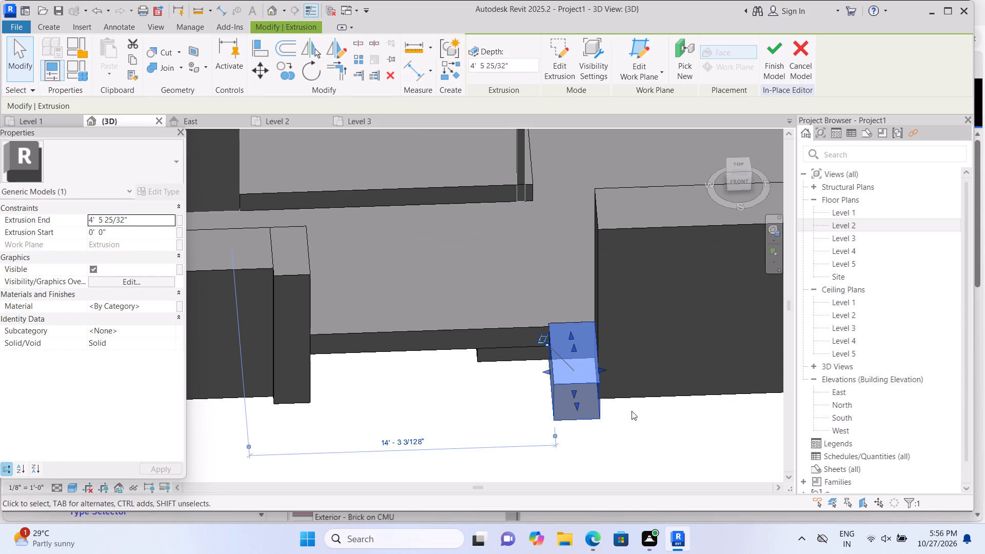
{"action": "left_click_drag", "start_coordinate": [575, 404], "coordinate": [575, 395]}
{"action": "left_click", "coordinate": [575, 395]}
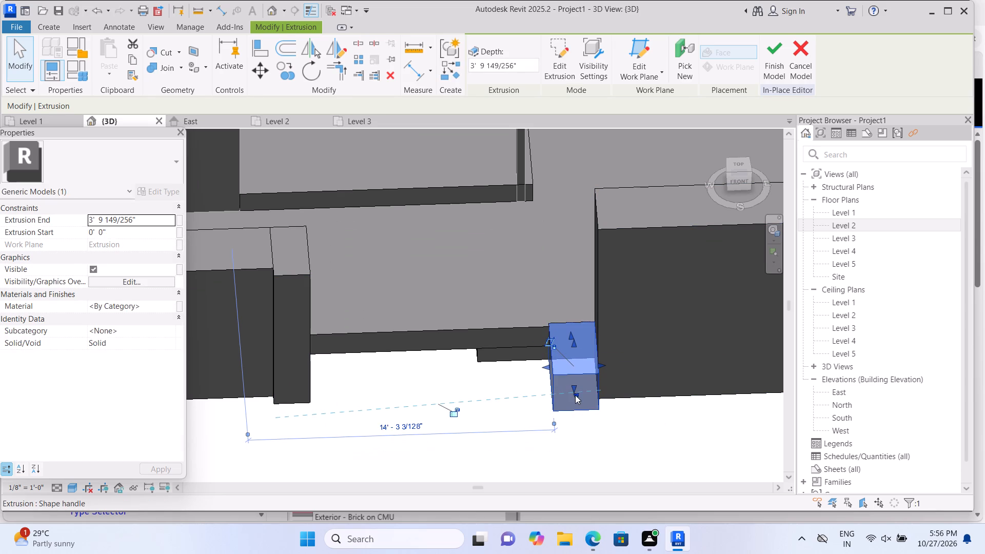
{"action": "left_click", "coordinate": [601, 439]}
Raise the top face of the new extrusion flush with the top of the right wall block, forming the second end pier.
{"action": "scroll", "coordinate": [601, 439], "scroll_direction": "down", "scroll_amount": 1}
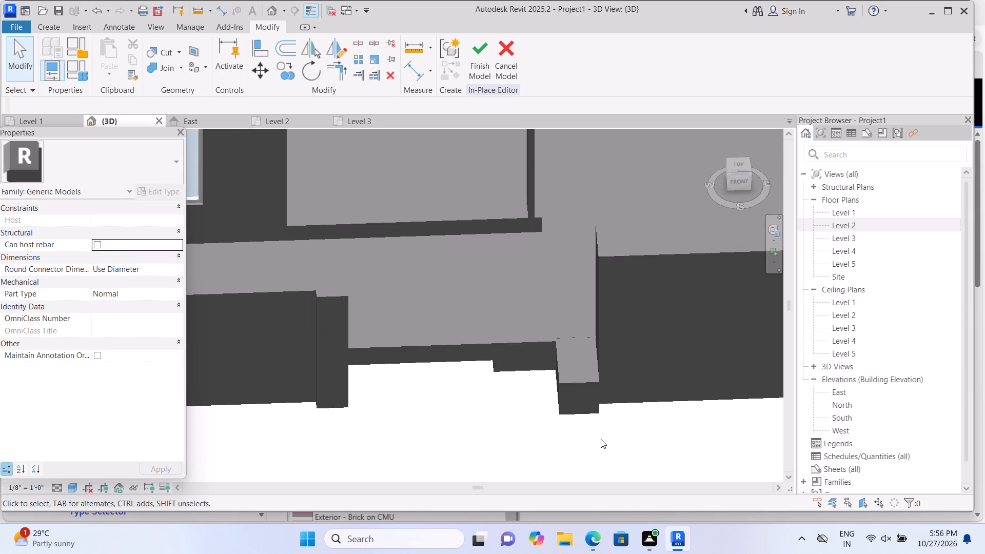
{"action": "scroll", "coordinate": [601, 439], "scroll_direction": "down", "scroll_amount": 6}
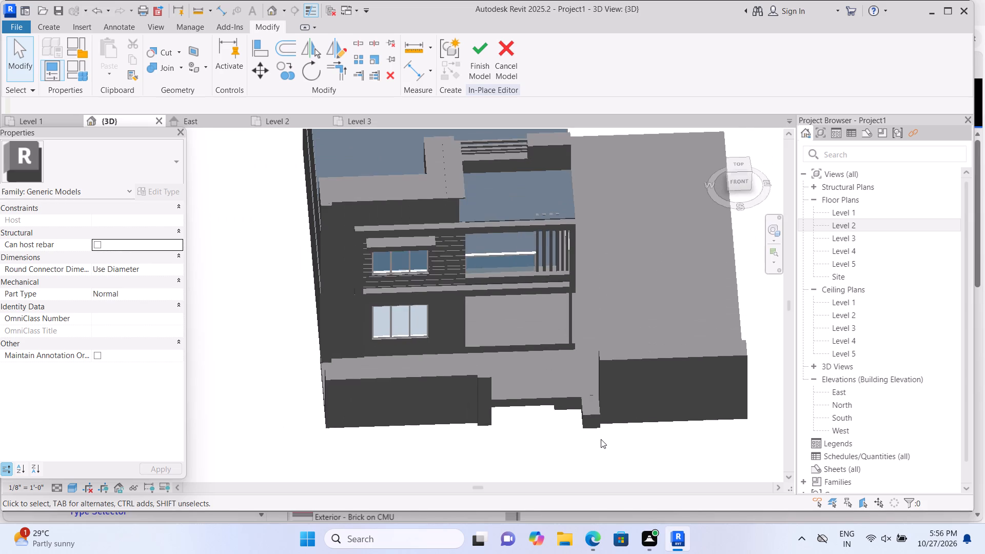
{"action": "scroll", "coordinate": [601, 439], "scroll_direction": "up", "scroll_amount": 1}
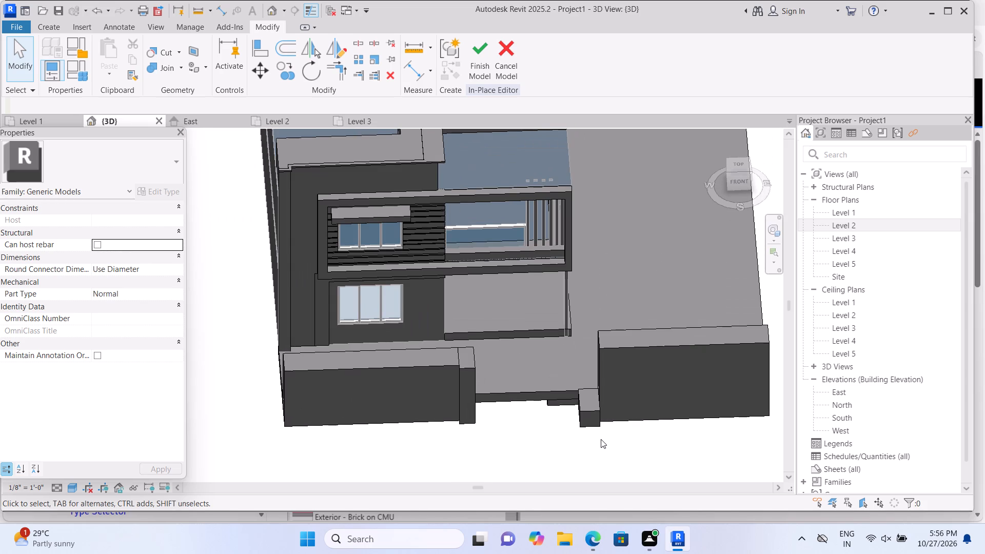
{"action": "middle_click", "coordinate": [569, 440], "text": "shift"}
{"action": "middle_click_drag", "start_coordinate": [702, 439], "coordinate": [642, 452], "text": "shift"}
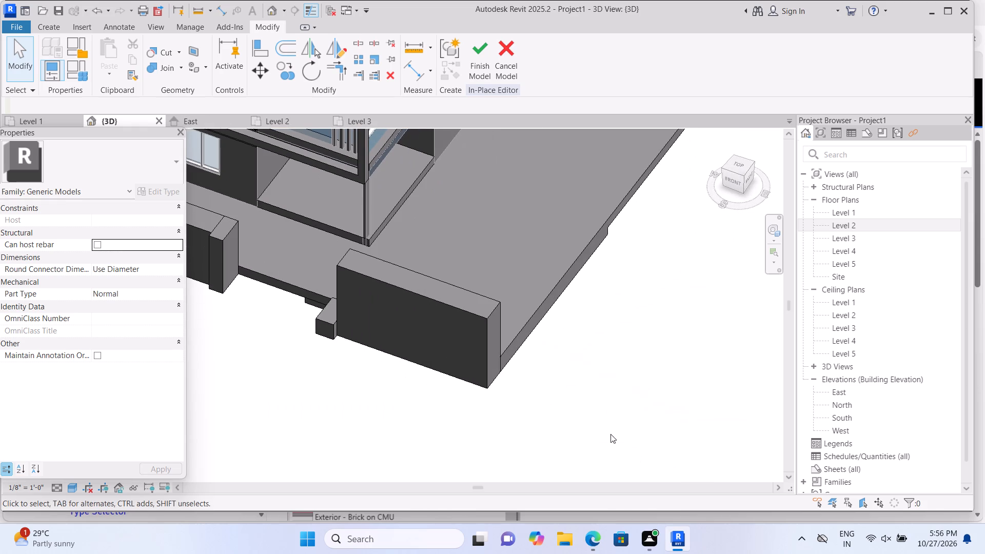
{"action": "scroll", "coordinate": [423, 386], "scroll_direction": "up", "scroll_amount": 1}
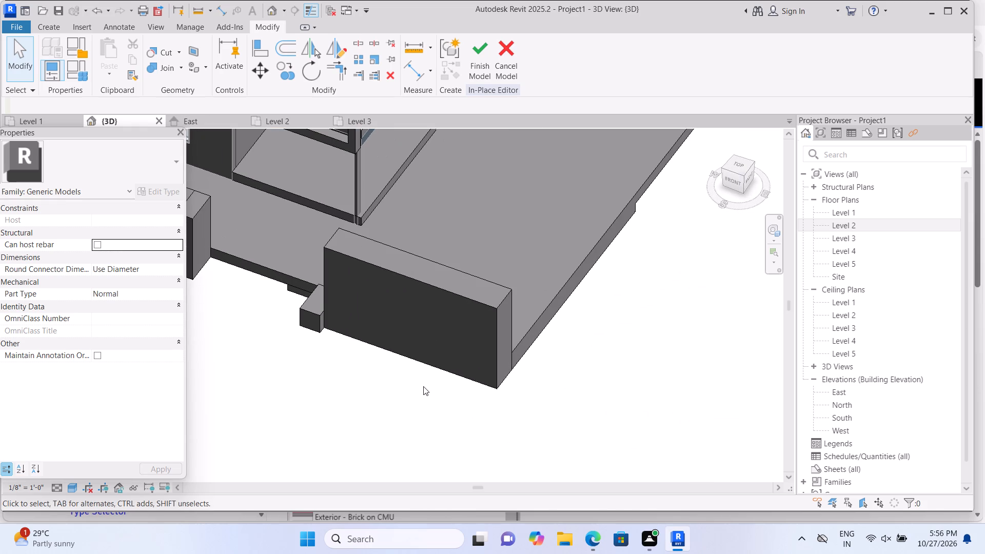
{"action": "left_click", "coordinate": [312, 314]}
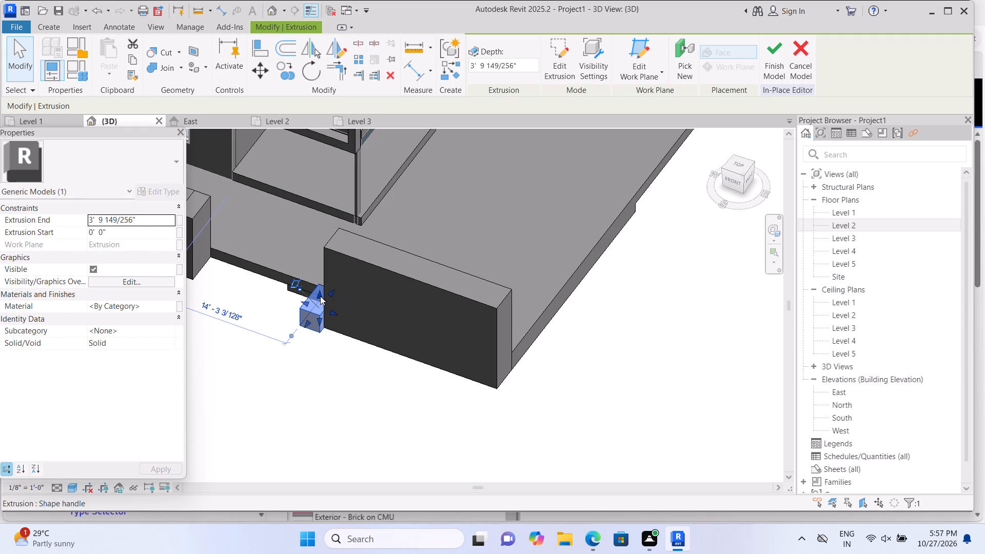
{"action": "left_click_drag", "start_coordinate": [320, 296], "coordinate": [321, 268]}
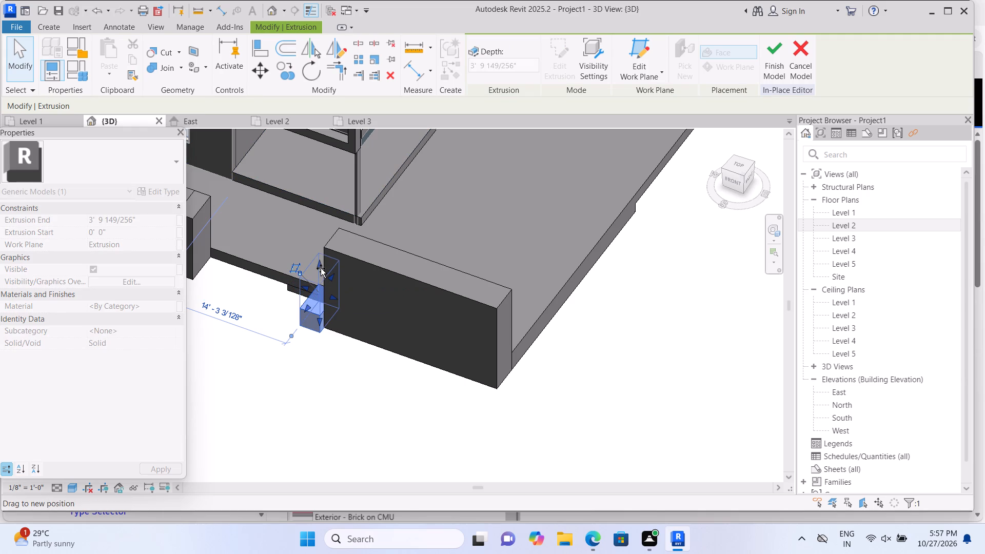
{"action": "left_click_drag", "start_coordinate": [321, 268], "coordinate": [321, 266]}
{"action": "left_click", "coordinate": [321, 266]}
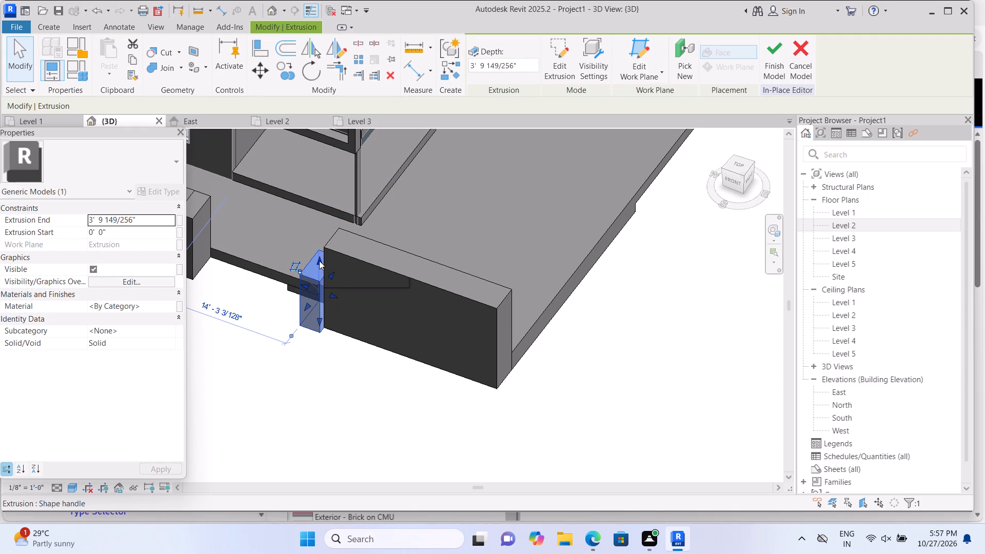
{"action": "left_click", "coordinate": [319, 261]}
{"action": "left_click", "coordinate": [319, 261]}
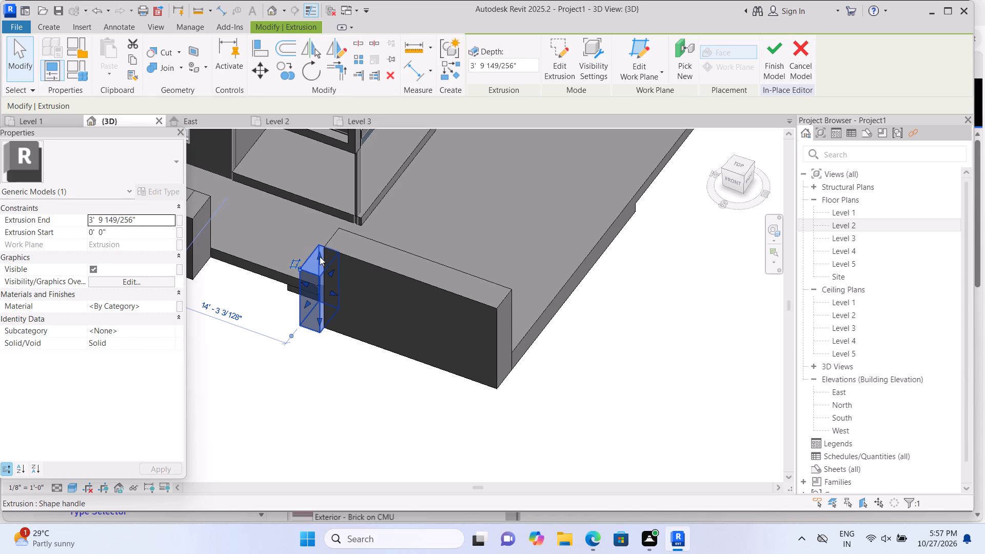
{"action": "left_click", "coordinate": [320, 256]}
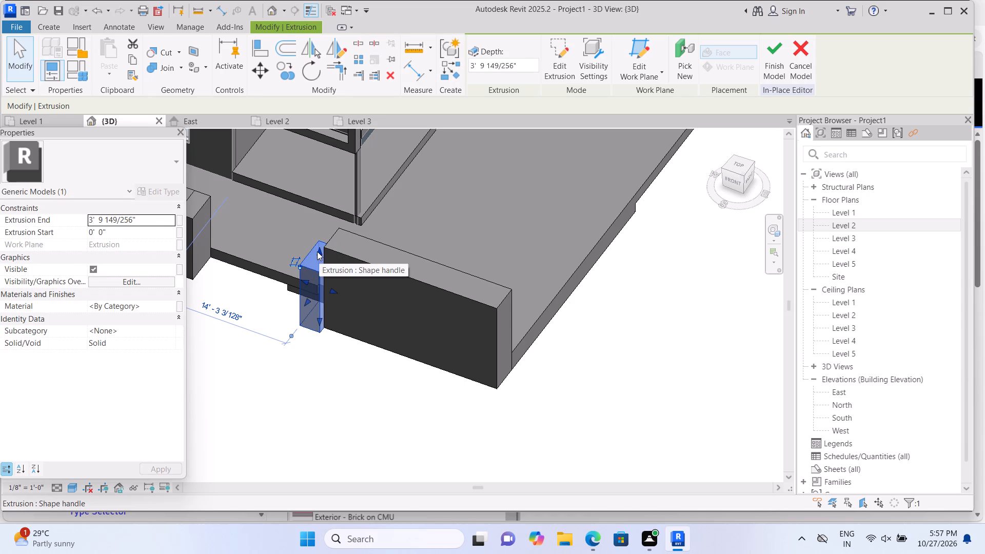
{"action": "left_click", "coordinate": [318, 252]}
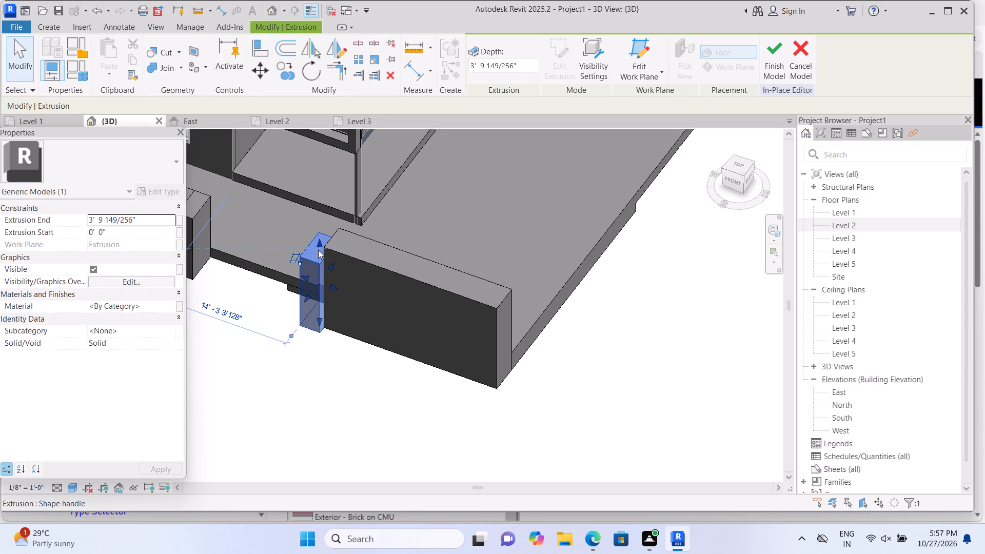
{"action": "left_click", "coordinate": [320, 243]}
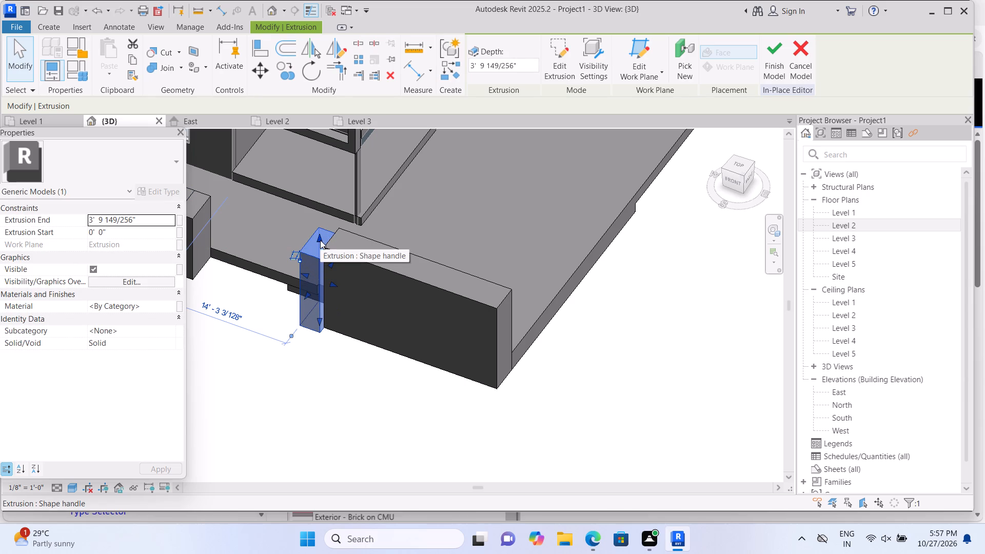
{"action": "left_click", "coordinate": [320, 240]}
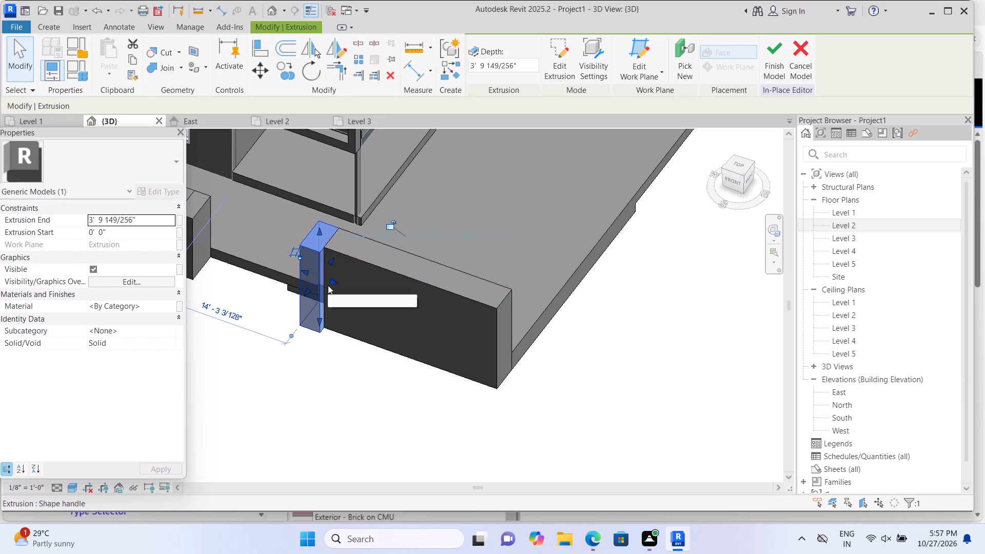
{"action": "left_click", "coordinate": [325, 376]}
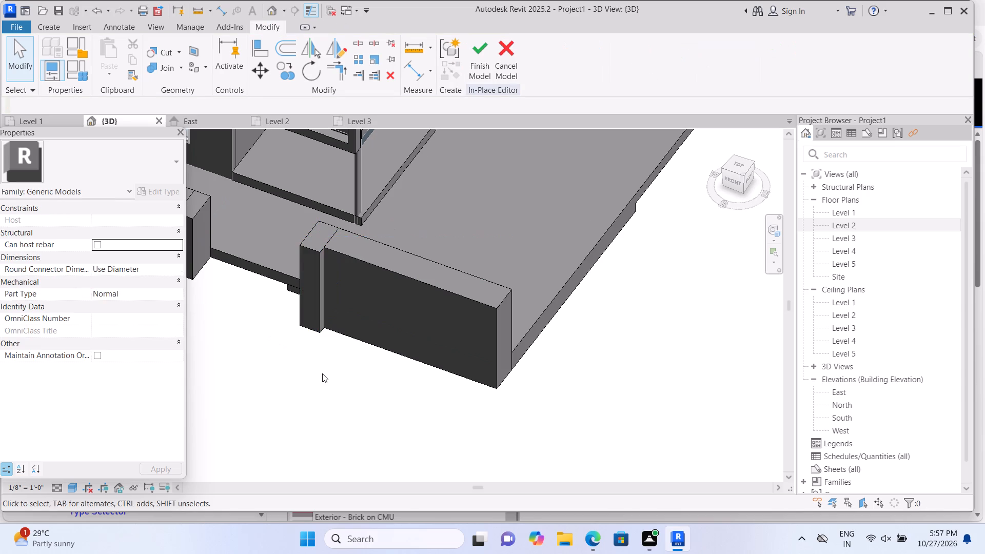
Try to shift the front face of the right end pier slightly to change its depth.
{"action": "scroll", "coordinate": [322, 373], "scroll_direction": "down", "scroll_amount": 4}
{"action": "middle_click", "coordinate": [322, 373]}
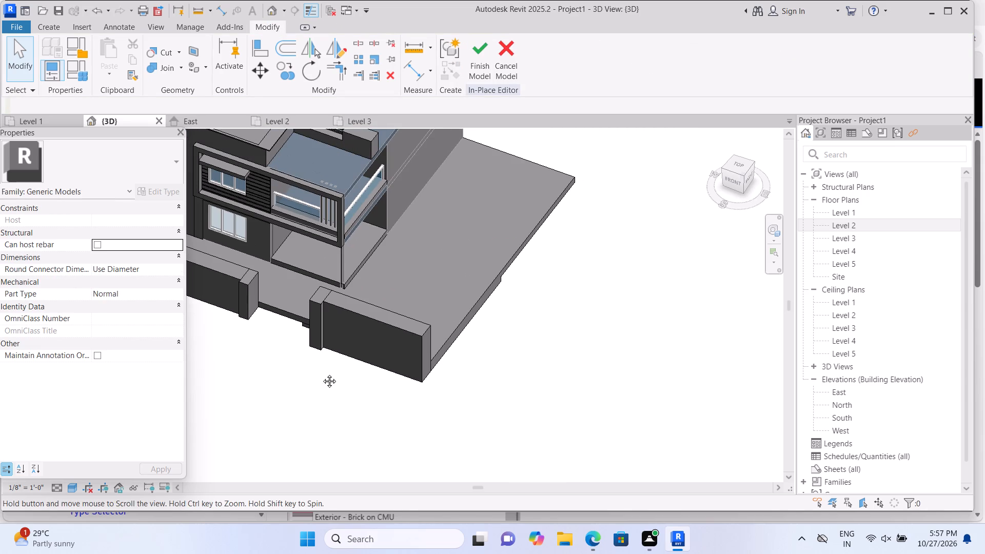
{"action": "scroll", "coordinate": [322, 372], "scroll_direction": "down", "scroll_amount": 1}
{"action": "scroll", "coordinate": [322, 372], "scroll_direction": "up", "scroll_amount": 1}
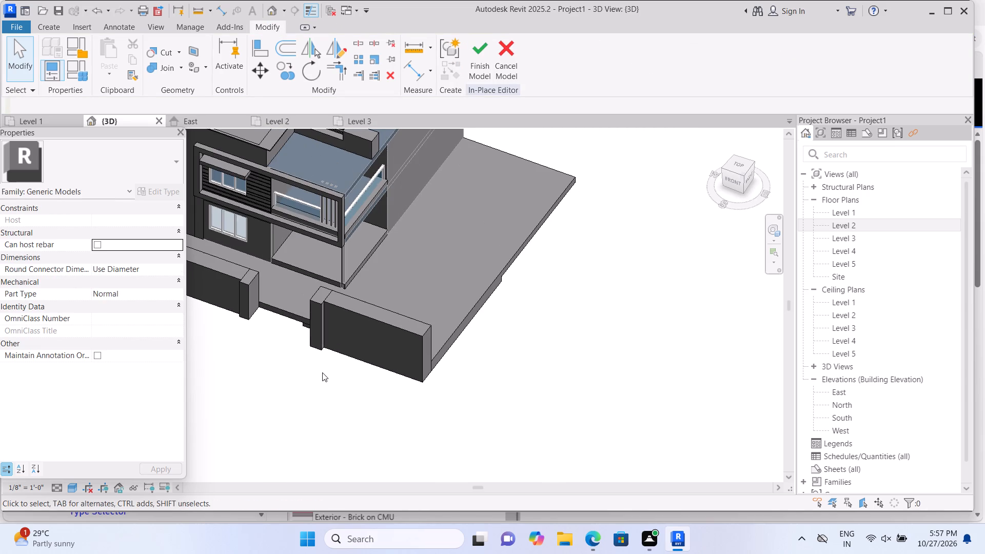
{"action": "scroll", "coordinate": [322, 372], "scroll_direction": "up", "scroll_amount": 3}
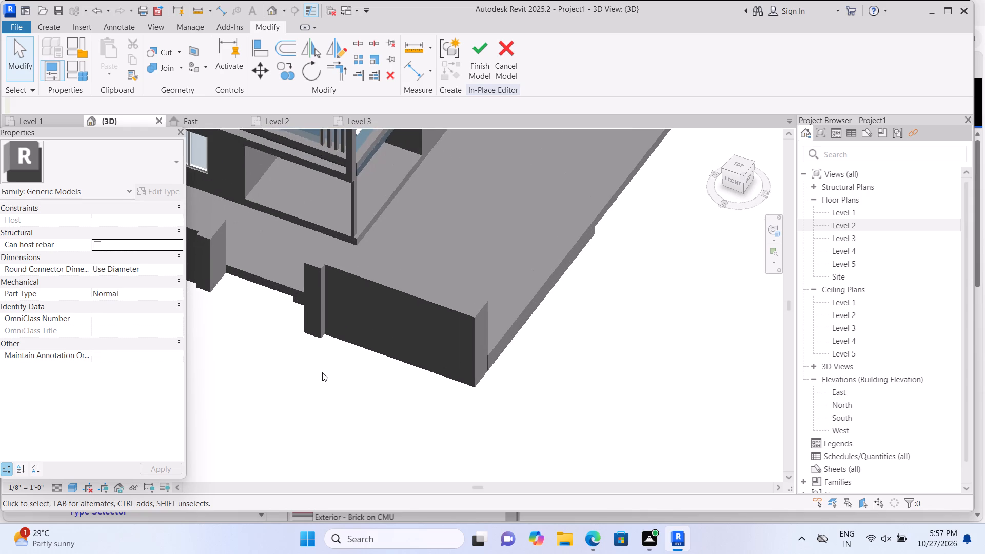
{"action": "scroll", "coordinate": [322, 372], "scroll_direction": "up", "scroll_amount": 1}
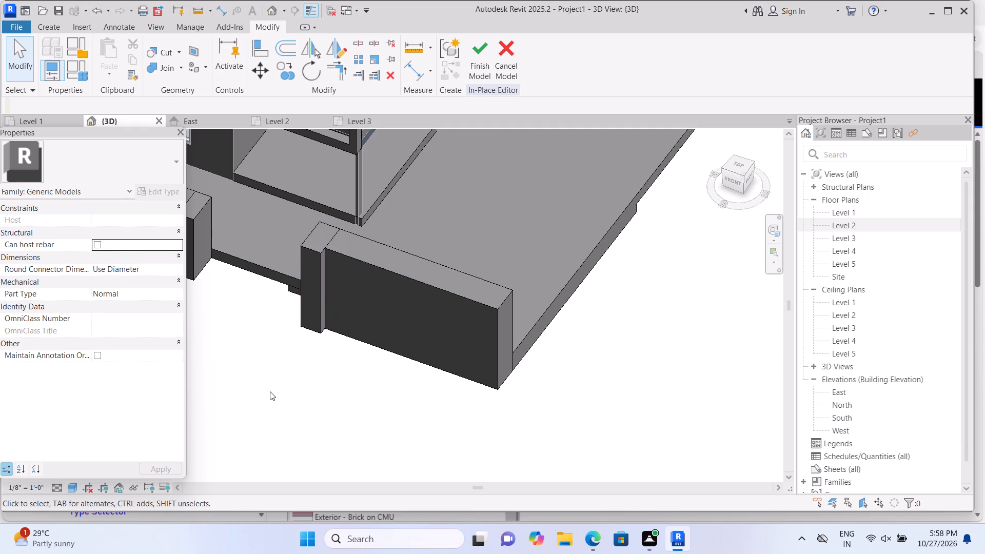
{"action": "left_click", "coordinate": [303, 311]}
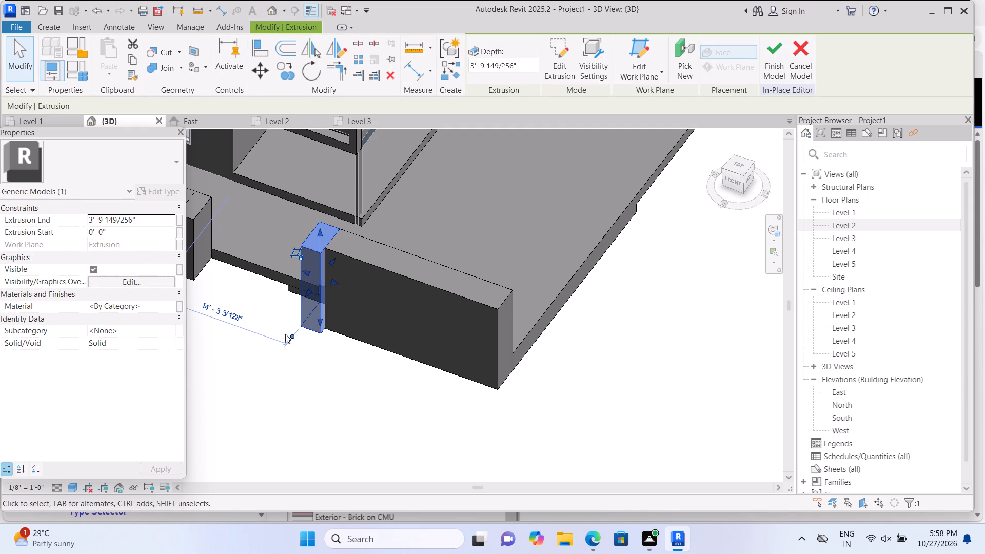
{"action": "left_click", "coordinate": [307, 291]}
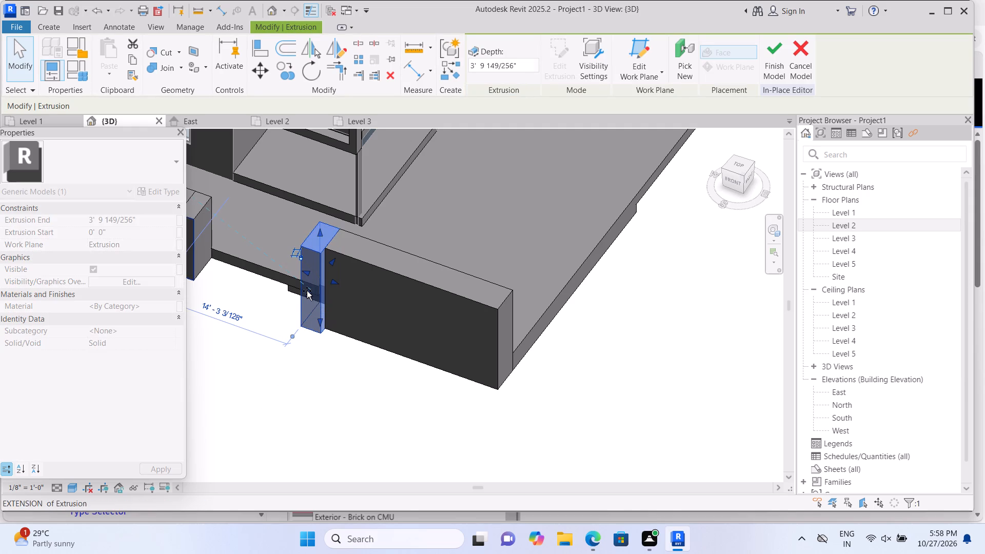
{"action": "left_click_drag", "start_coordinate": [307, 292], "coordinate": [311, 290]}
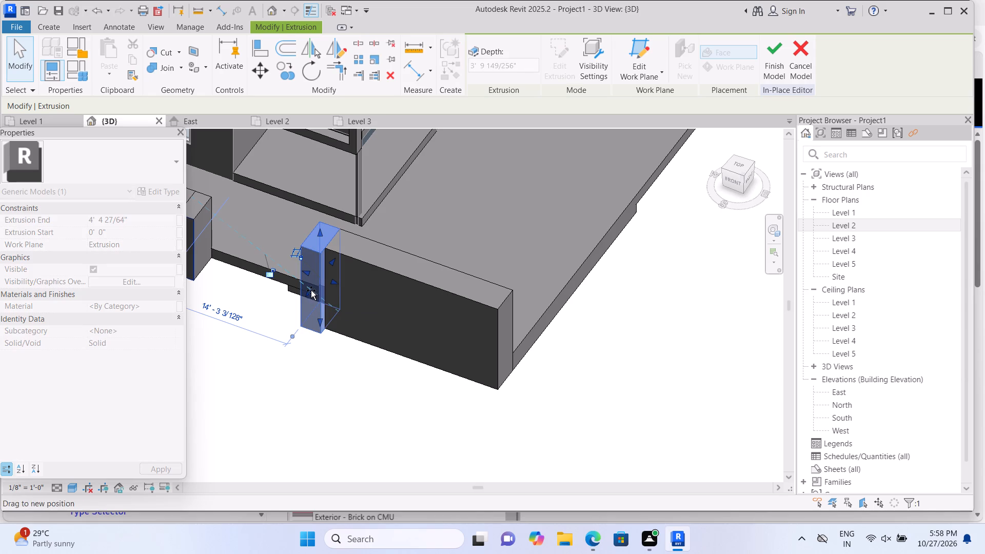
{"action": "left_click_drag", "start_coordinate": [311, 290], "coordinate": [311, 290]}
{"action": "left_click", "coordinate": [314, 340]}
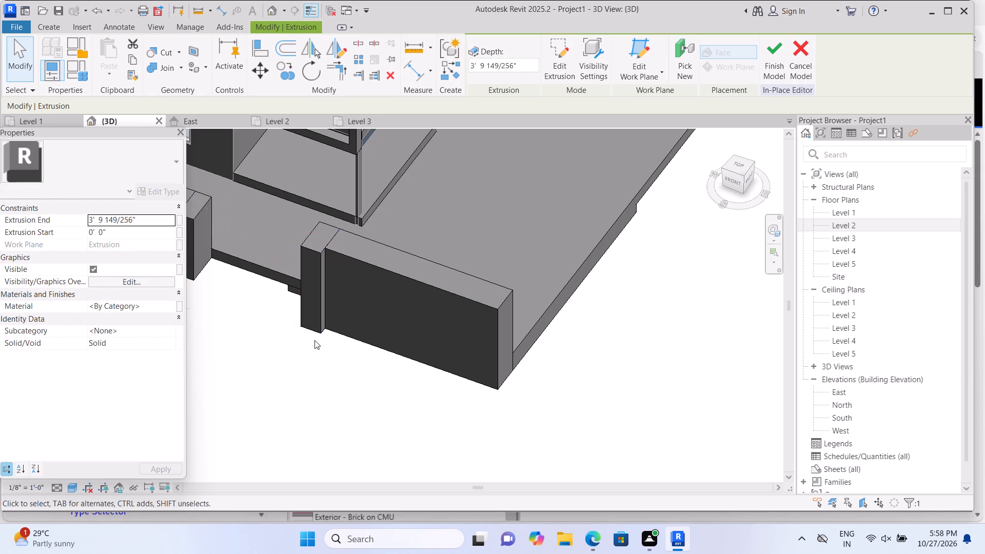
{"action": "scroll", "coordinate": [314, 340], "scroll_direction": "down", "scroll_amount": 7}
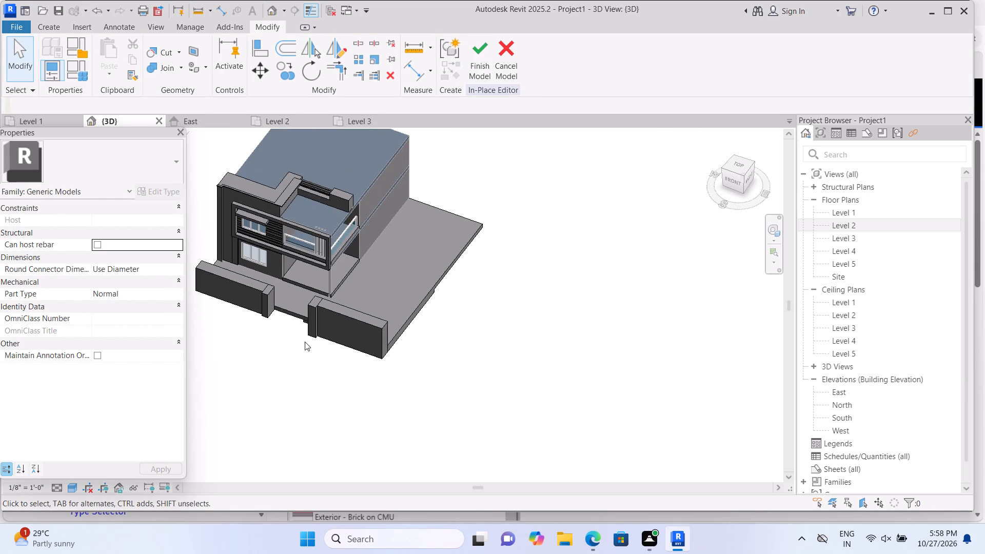
Examine the front boundary wall segments and both gate piers up close in the 3D view.
{"action": "middle_click", "coordinate": [309, 344]}
{"action": "middle_click", "coordinate": [326, 368], "text": "shift"}
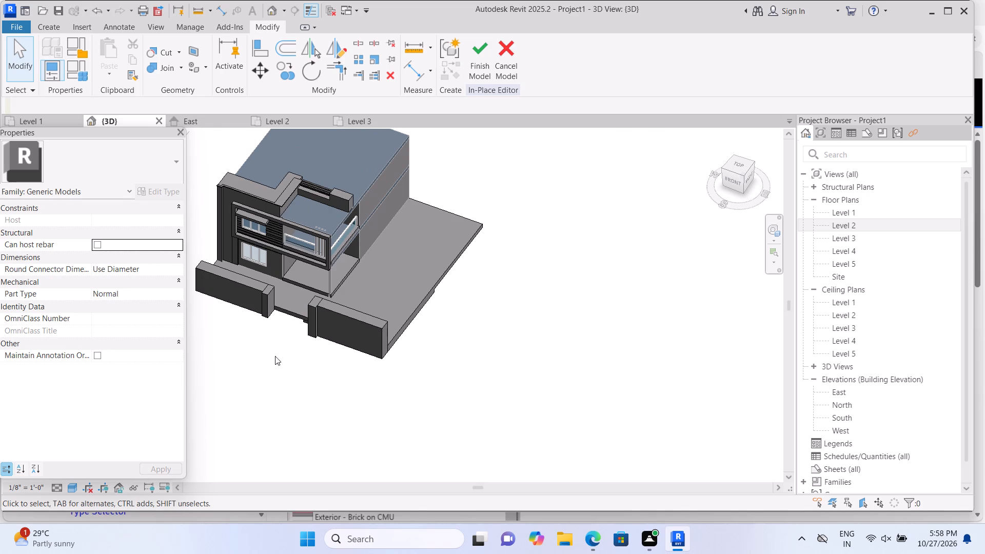
{"action": "scroll", "coordinate": [272, 350], "scroll_direction": "up", "scroll_amount": 2}
{"action": "middle_click", "coordinate": [272, 350]}
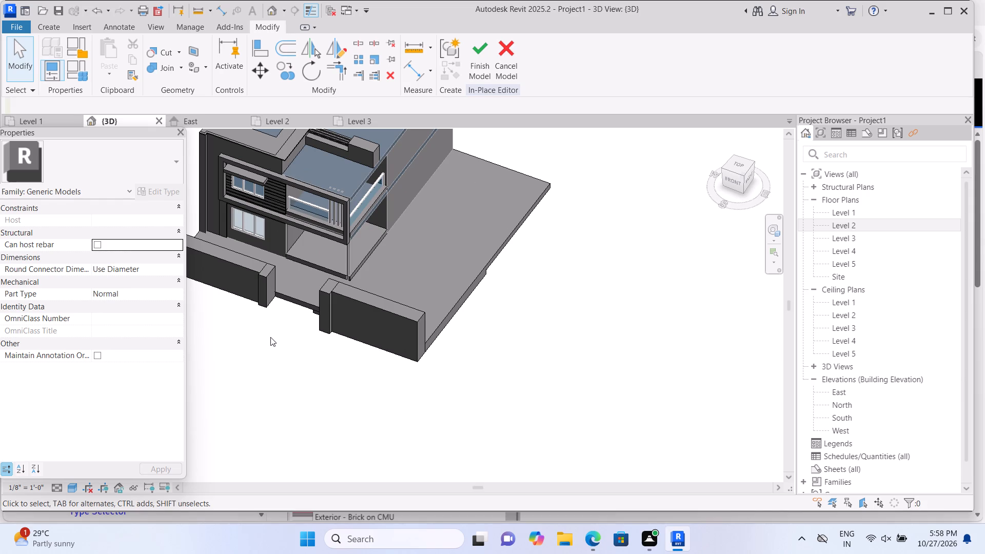
{"action": "middle_click_drag", "start_coordinate": [262, 324], "coordinate": [301, 364]}
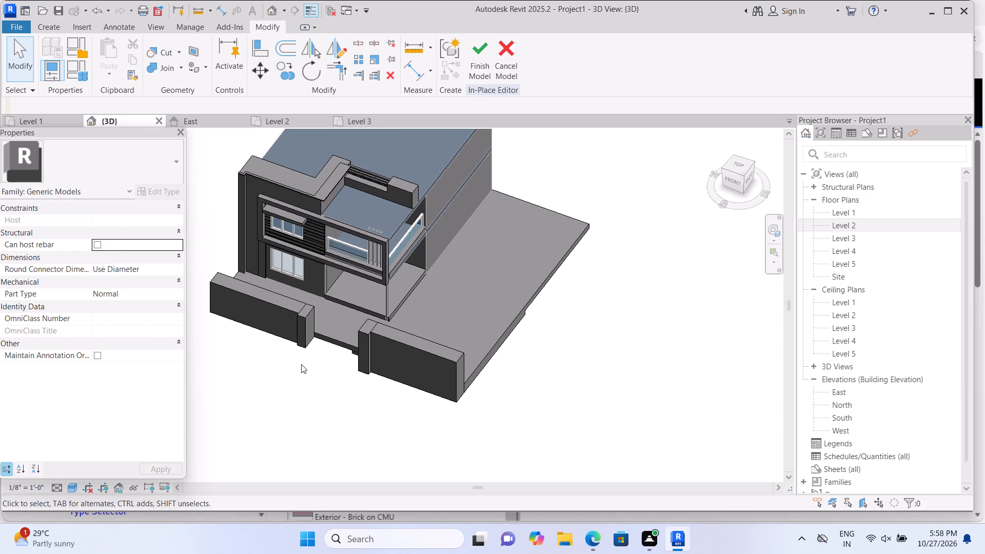
{"action": "scroll", "coordinate": [297, 365], "scroll_direction": "up", "scroll_amount": 1}
{"action": "middle_click", "coordinate": [297, 365]}
{"action": "left_click", "coordinate": [297, 365]}
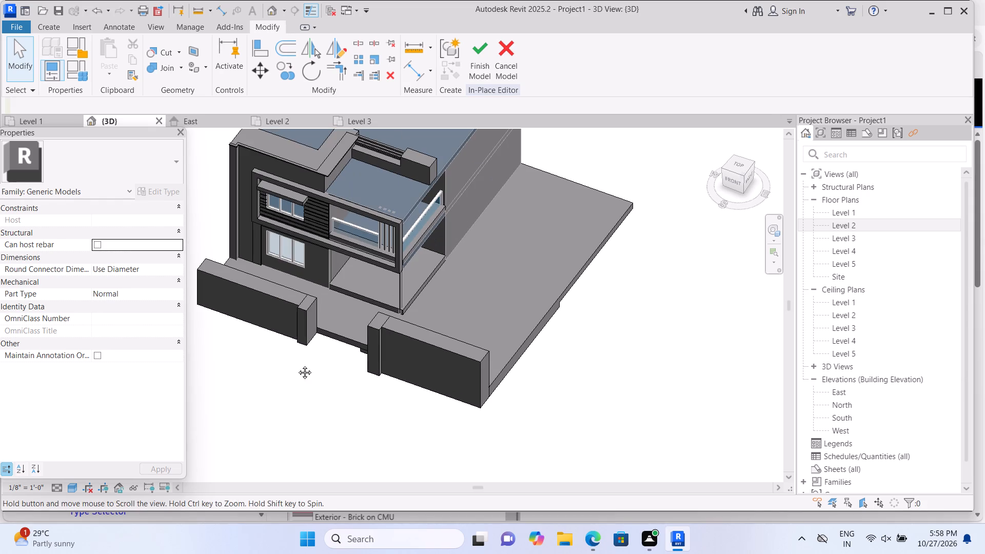
{"action": "scroll", "coordinate": [291, 360], "scroll_direction": "up", "scroll_amount": 1}
{"action": "middle_click", "coordinate": [291, 360]}
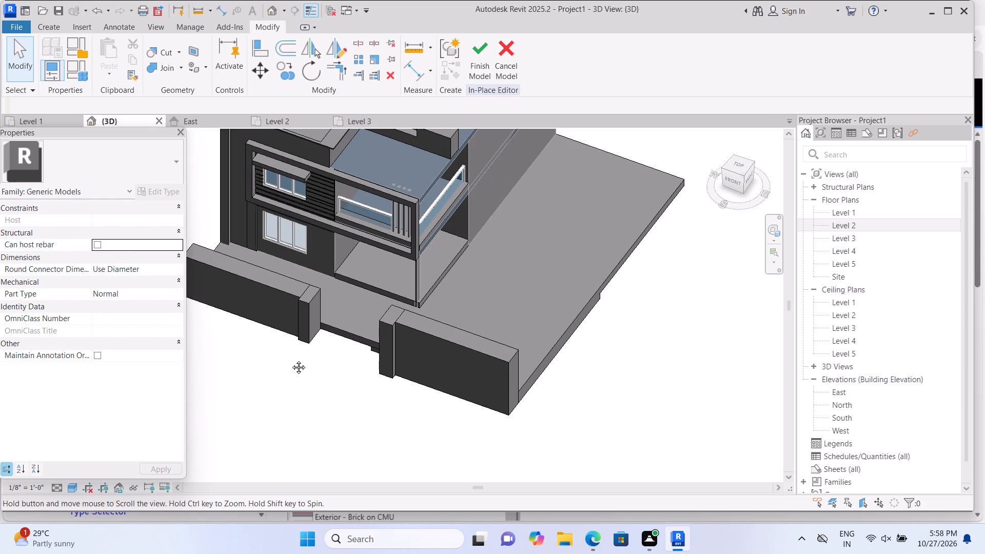
{"action": "scroll", "coordinate": [290, 360], "scroll_direction": "up", "scroll_amount": 1}
{"action": "middle_click", "coordinate": [290, 360]}
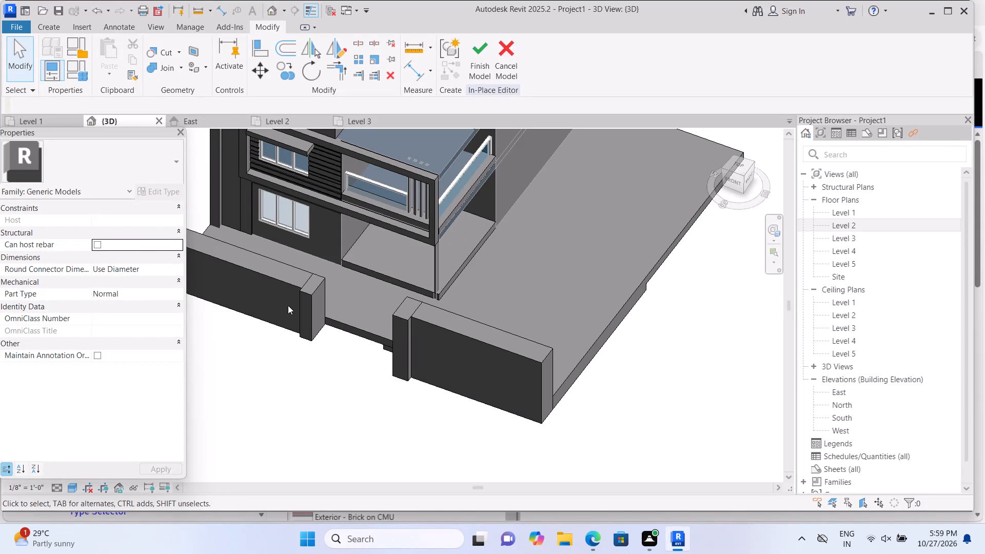
{"action": "middle_click_drag", "start_coordinate": [280, 356], "coordinate": [321, 382]}
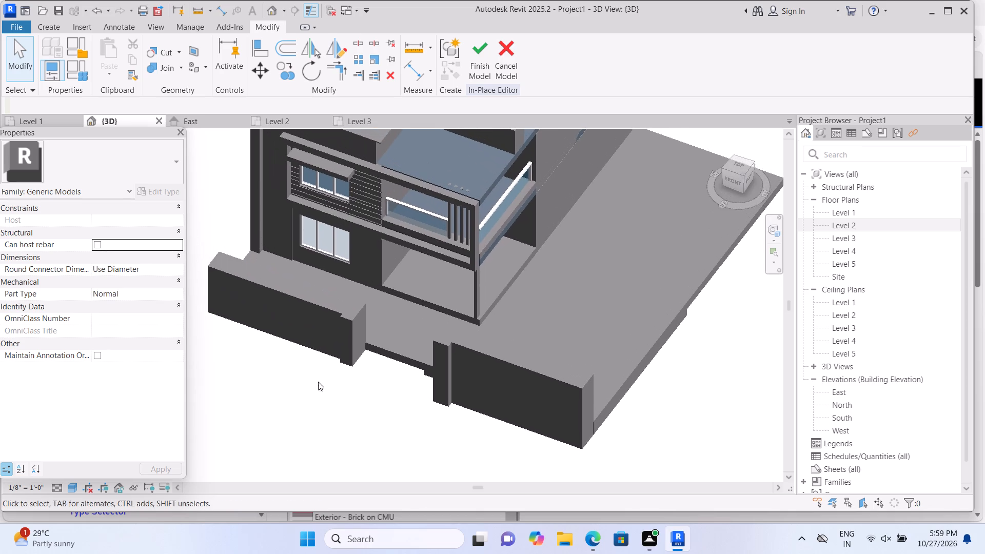
{"action": "middle_click_drag", "start_coordinate": [280, 368], "coordinate": [343, 405]}
{"action": "scroll", "coordinate": [326, 398], "scroll_direction": "up", "scroll_amount": 1}
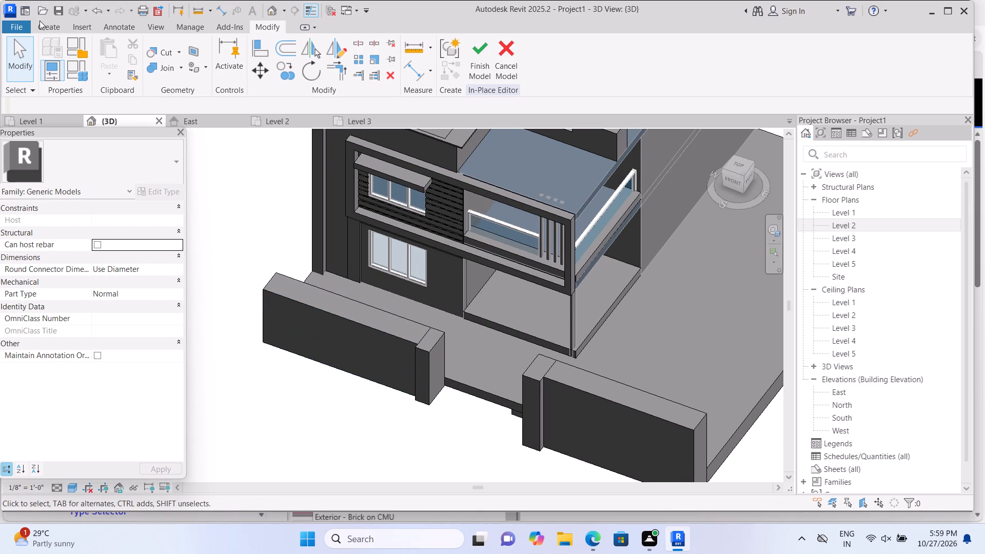
Start a void extrusion and set its work plane to the front face of the left boundary wall.
{"action": "left_click", "coordinate": [51, 30]}
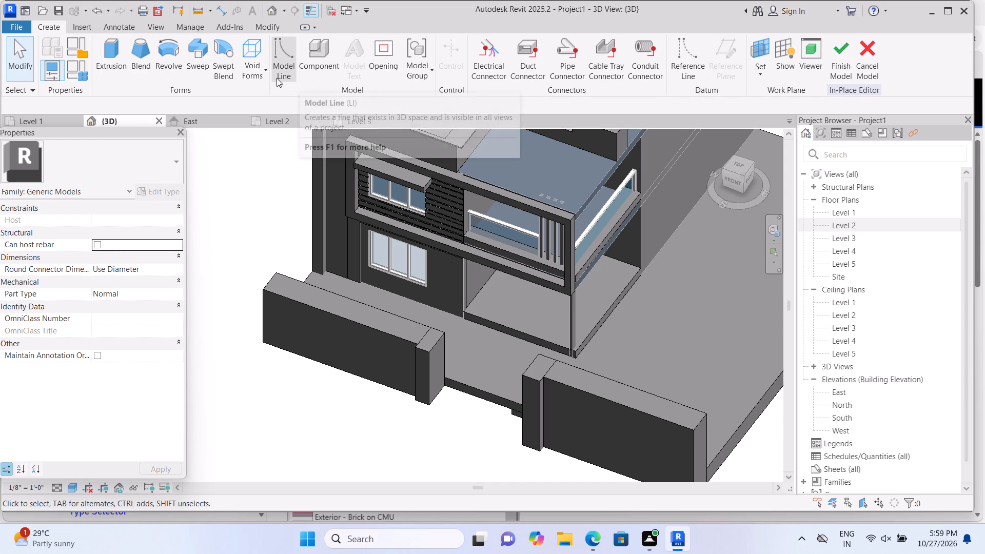
{"action": "left_click", "coordinate": [266, 69]}
{"action": "left_click", "coordinate": [265, 94]}
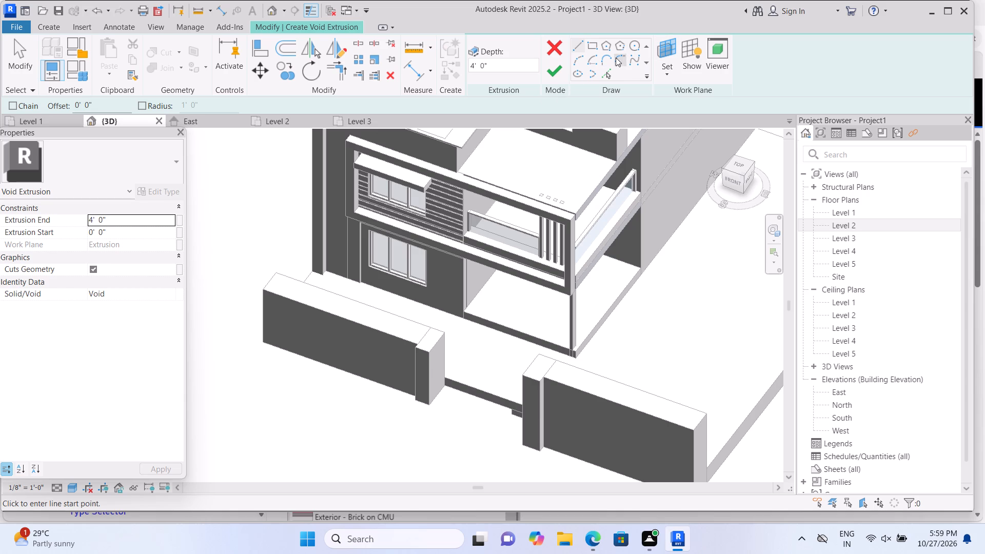
{"action": "left_click", "coordinate": [677, 74]}
{"action": "left_click", "coordinate": [683, 114]}
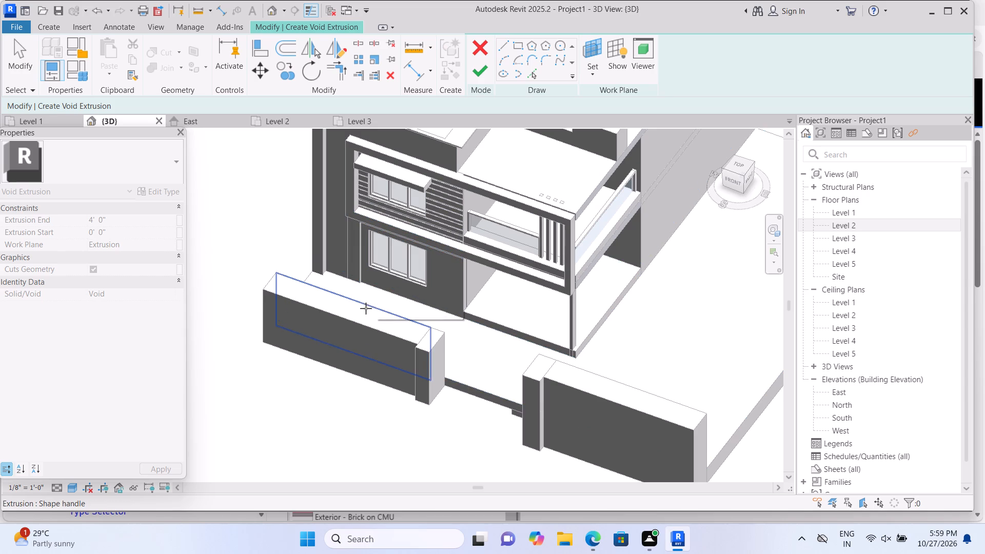
{"action": "left_click", "coordinate": [340, 336]}
{"action": "left_click_drag", "start_coordinate": [340, 336], "coordinate": [455, 109]}
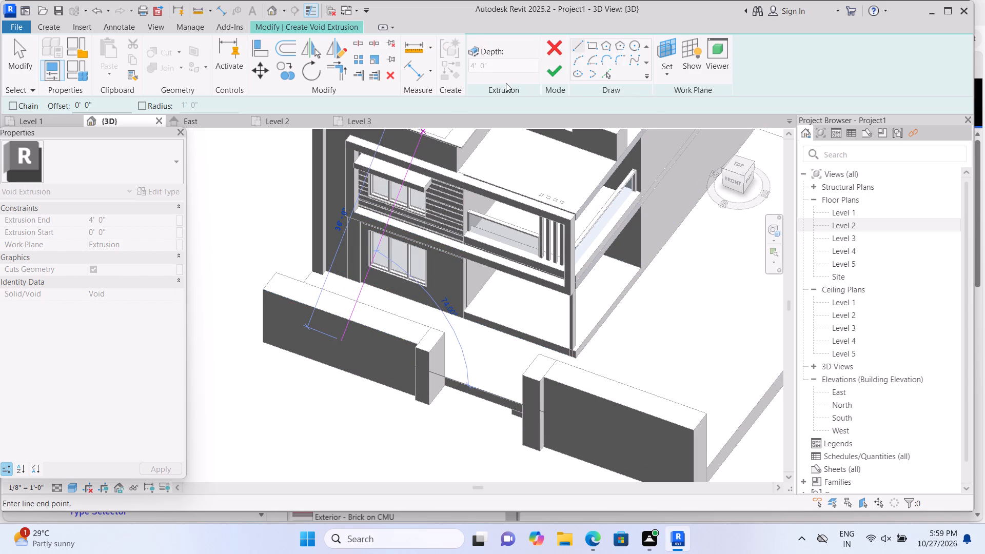
{"action": "key", "text": "Escape"}
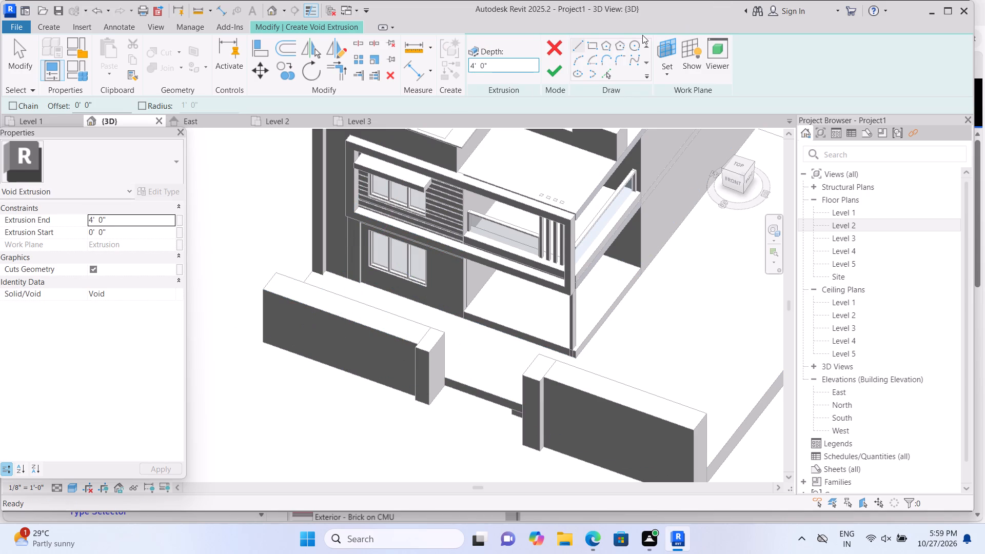
Sketch a rectangular void profile about 8'-6" wide on the left wall's front face, using a 2" offset.
{"action": "left_click", "coordinate": [589, 49]}
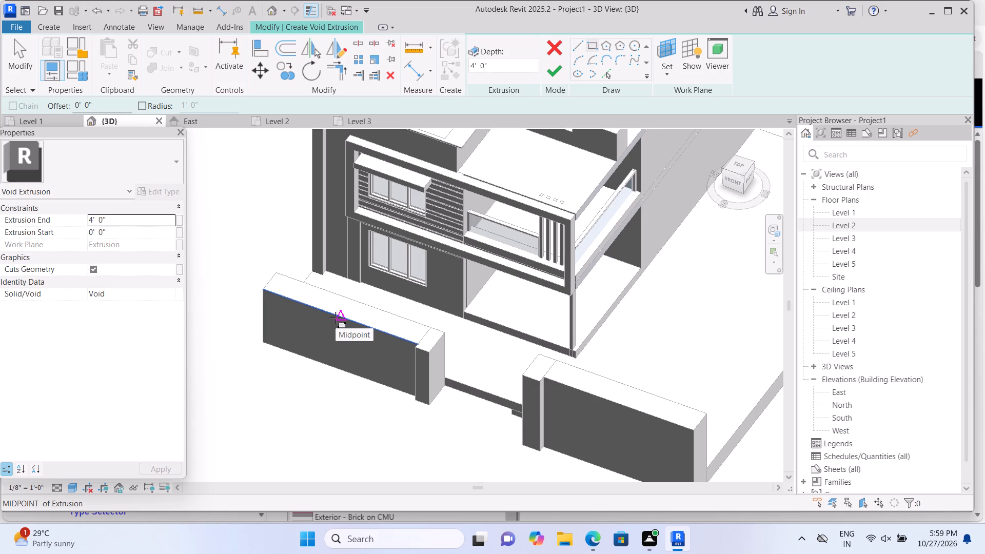
{"action": "left_click", "coordinate": [329, 315]}
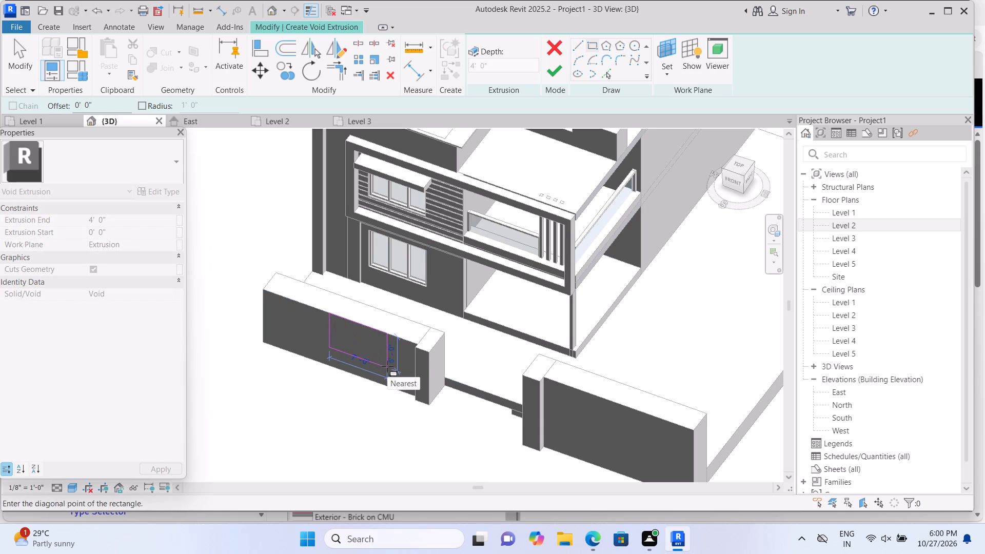
{"action": "key", "text": "Escape"}
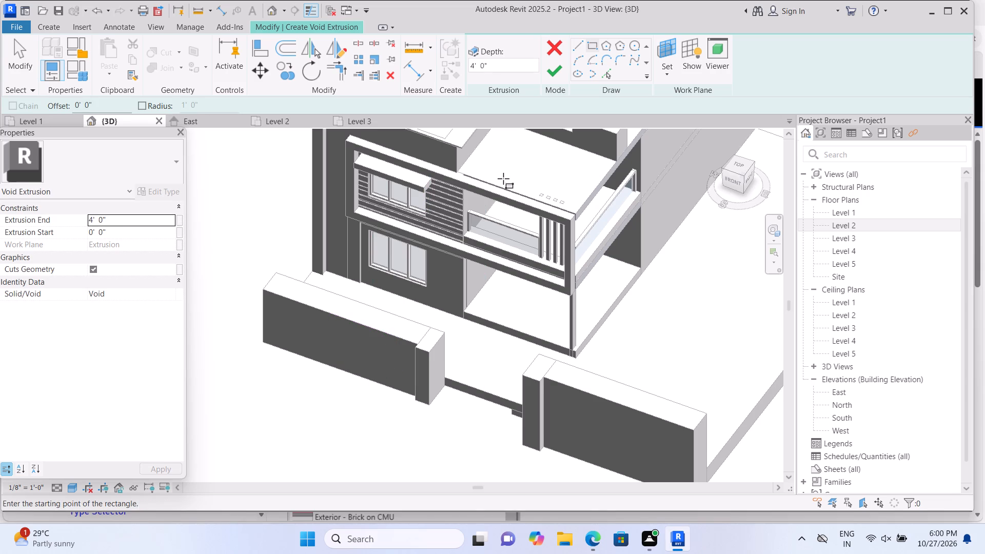
{"action": "left_click", "coordinate": [106, 105]}
{"action": "key", "text": "BackSpace"}
{"action": "key", "text": "BackSpace"}
{"action": "key", "text": "BackSpace"}
{"action": "key", "text": "BackSpace"}
{"action": "key", "text": "BackSpace"}
{"action": "key", "text": "BackSpace"}
{"action": "type", "text": "2\""}
{"action": "key", "text": "Return"}
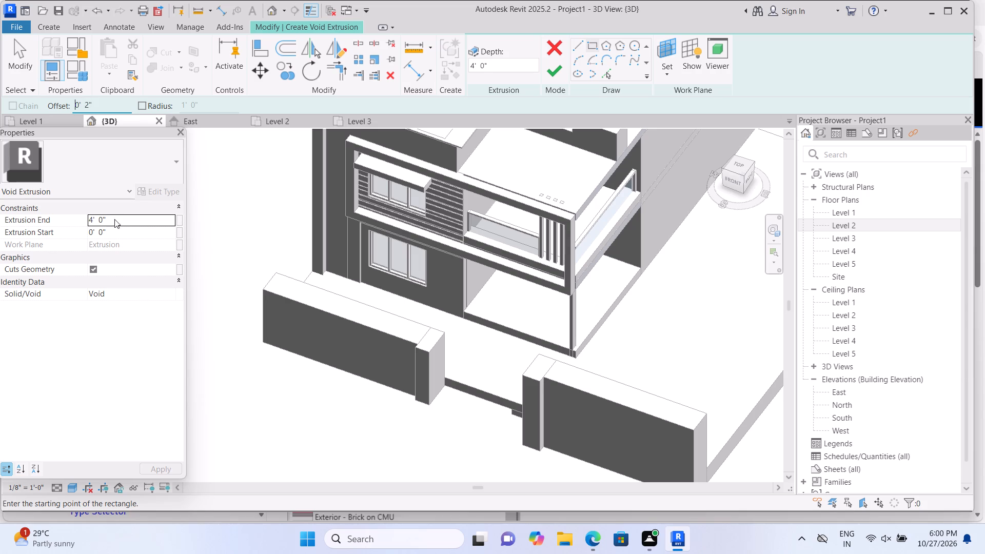
{"action": "scroll", "coordinate": [299, 359], "scroll_direction": "up", "scroll_amount": 3}
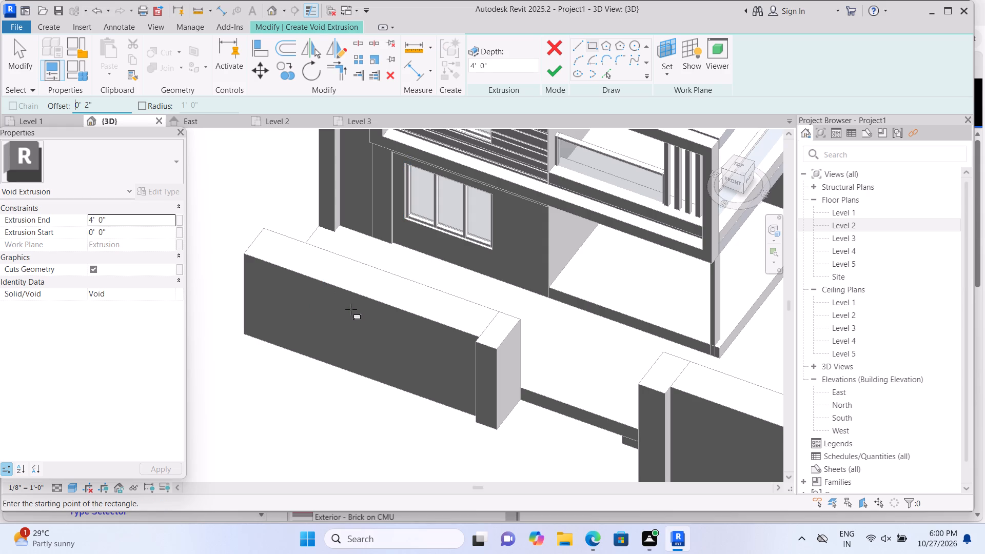
{"action": "left_click", "coordinate": [351, 309]}
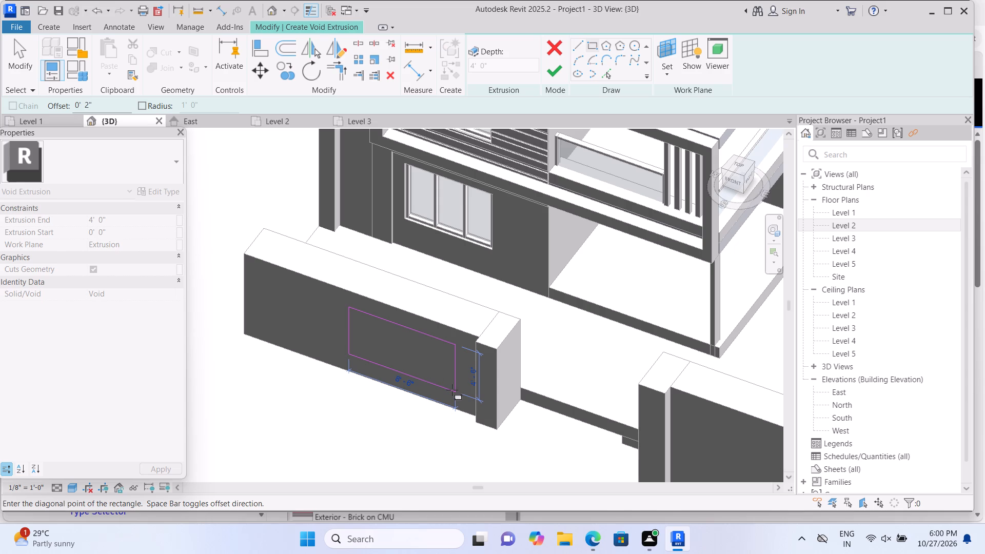
{"action": "scroll", "coordinate": [452, 390], "scroll_direction": "up", "scroll_amount": 1}
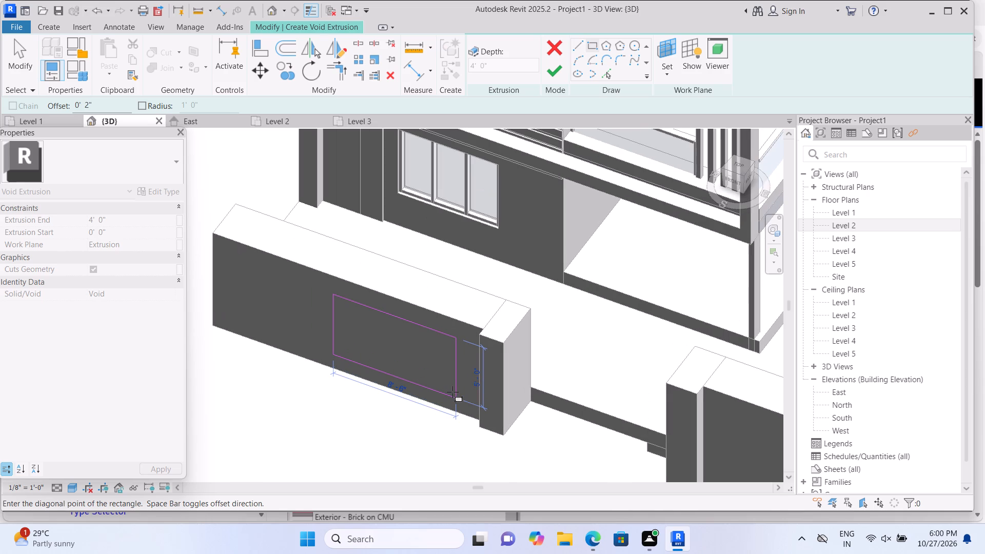
{"action": "left_click", "coordinate": [452, 392]}
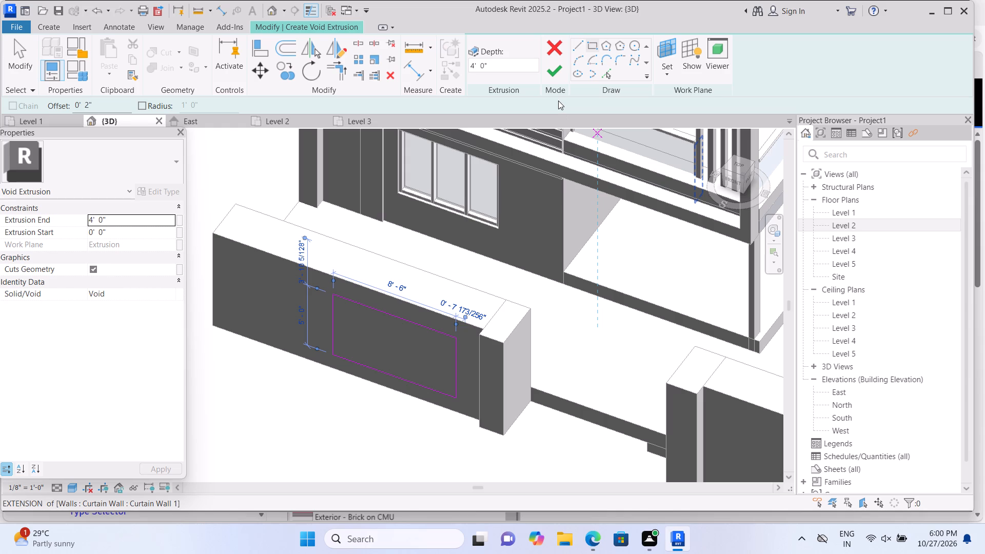
Set the void's extrusion end to 9" and finish it to cut a rectangular recess into the left wall.
{"action": "left_click", "coordinate": [156, 220]}
{"action": "key", "text": "BackSpace"}
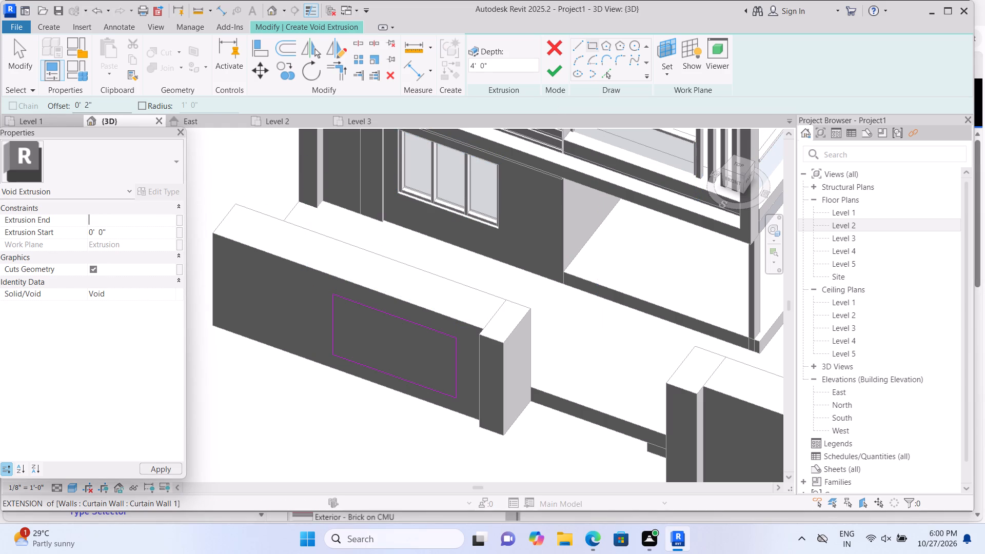
{"action": "key", "text": "9"}
{"action": "key", "text": "shift+quotedbl"}
{"action": "key", "text": "Return"}
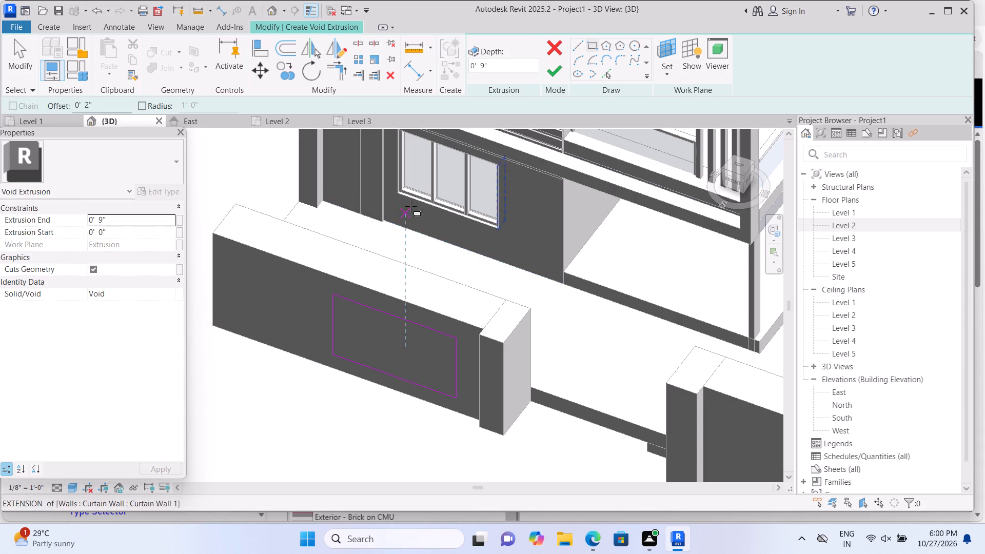
{"action": "left_click", "coordinate": [551, 80]}
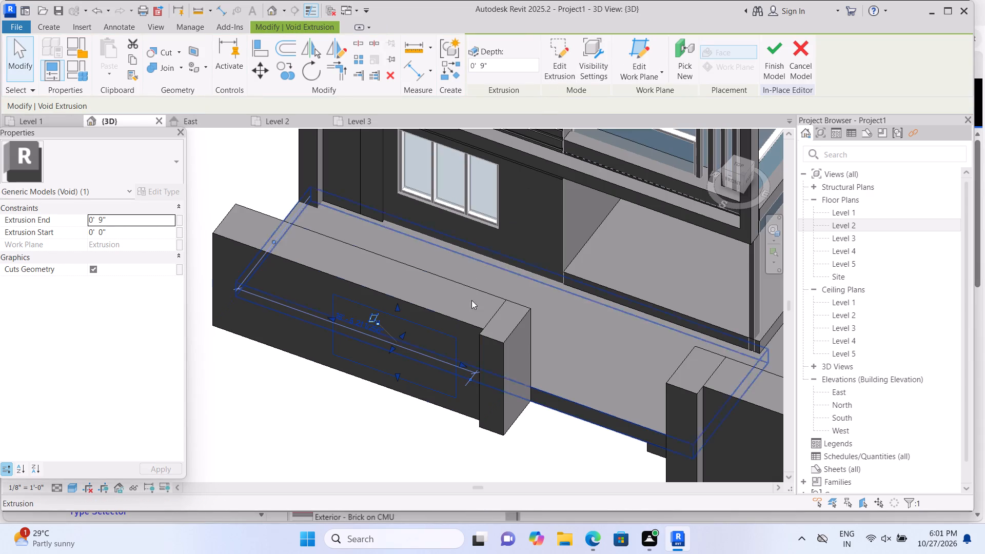
{"action": "left_click", "coordinate": [322, 417]}
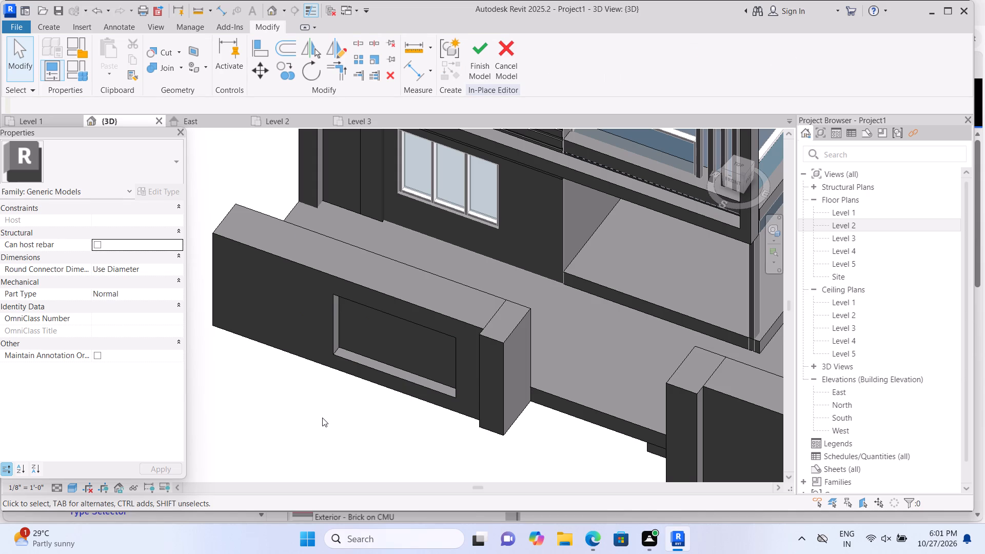
Extend the void's bottom face down to the bottom edge of the left wall so the recess is open below.
{"action": "left_click", "coordinate": [367, 346]}
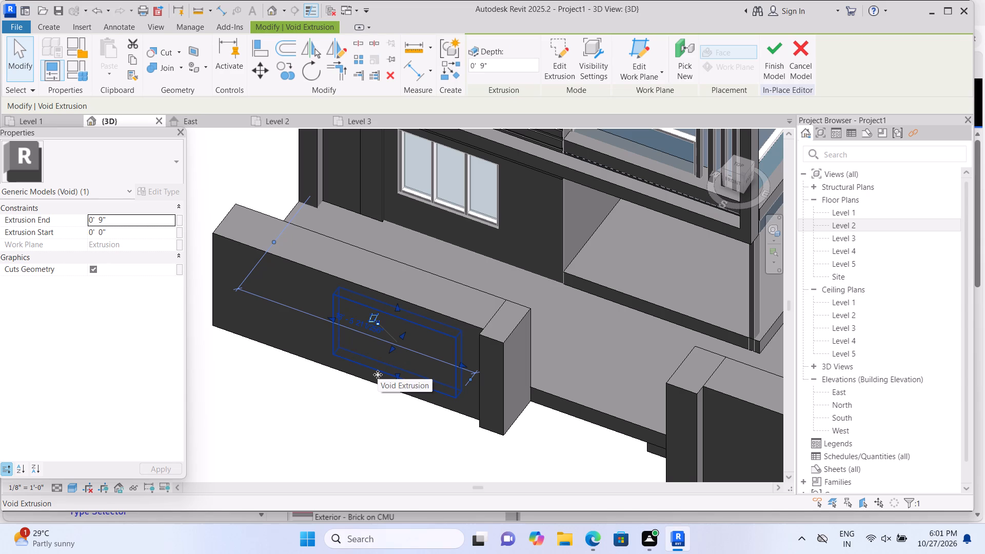
{"action": "left_click", "coordinate": [398, 378]}
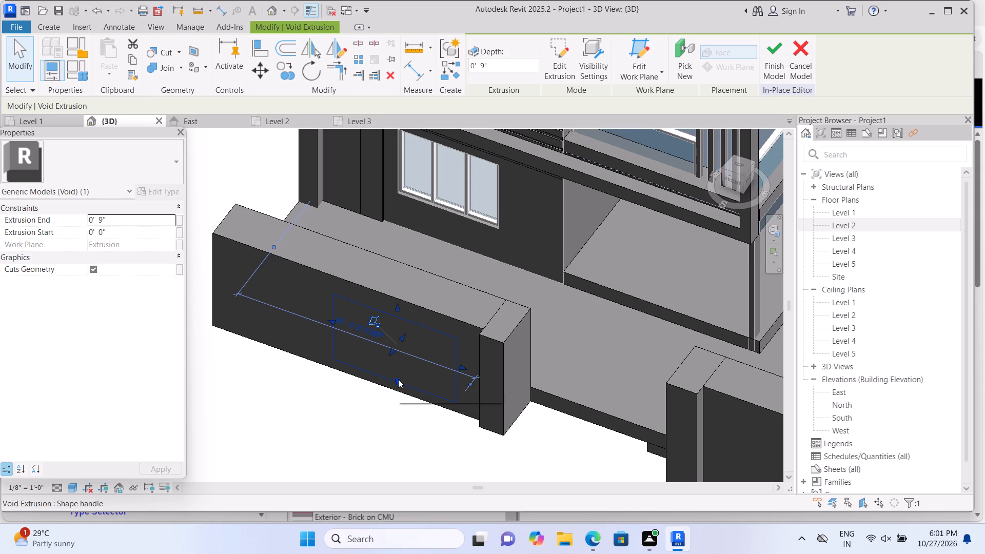
{"action": "left_click_drag", "start_coordinate": [398, 377], "coordinate": [398, 386]}
{"action": "left_click", "coordinate": [398, 386]}
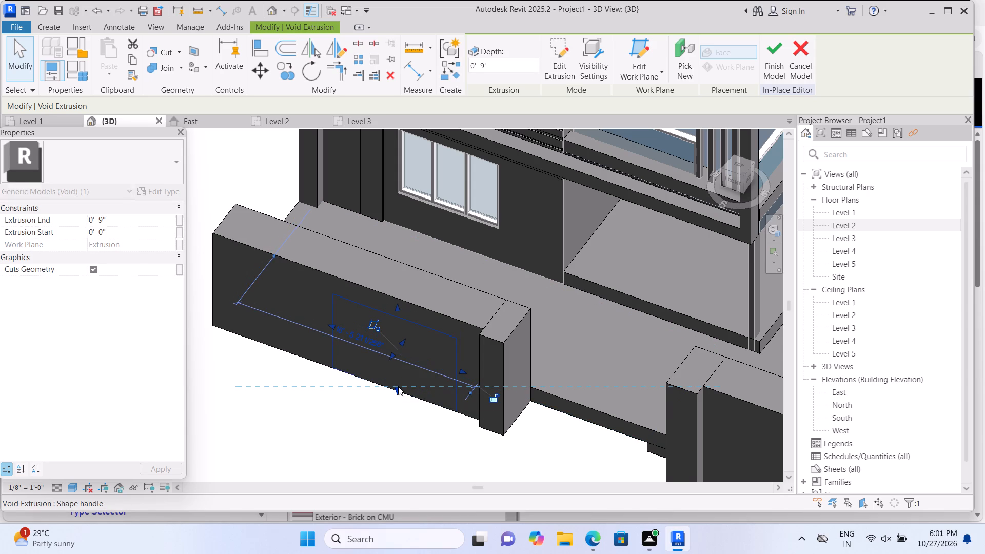
{"action": "left_click", "coordinate": [363, 427]}
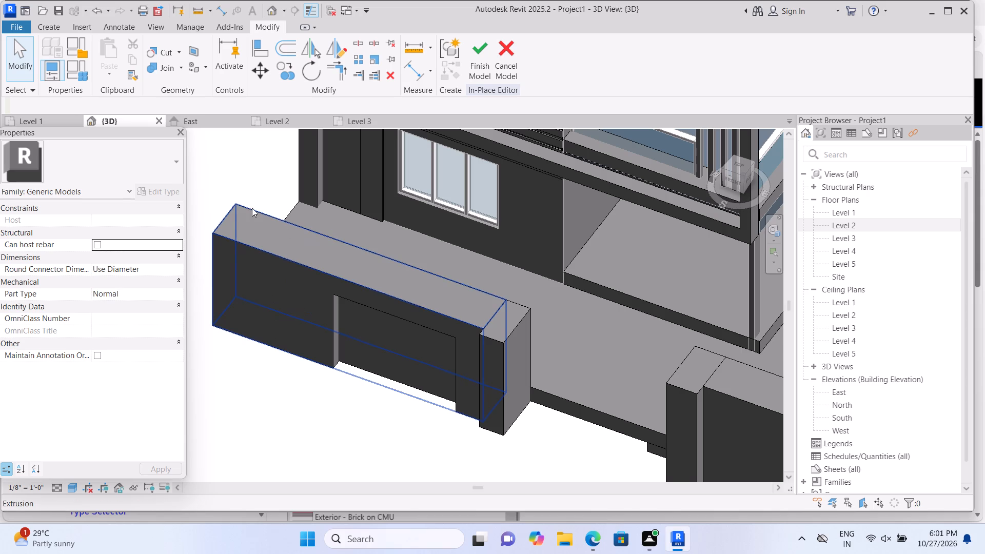
Bring up the form creation tools for the in-place wall model.
{"action": "left_click", "coordinate": [56, 28]}
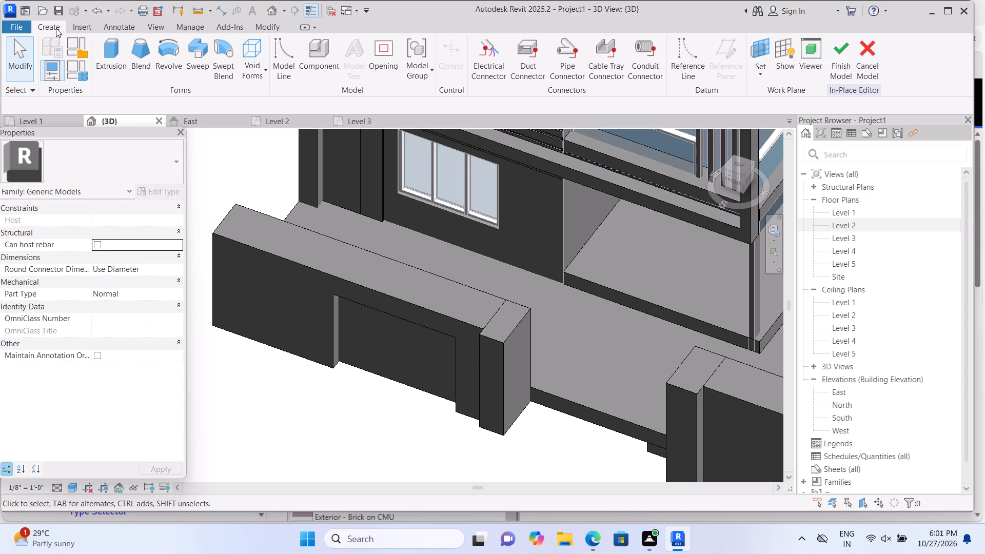
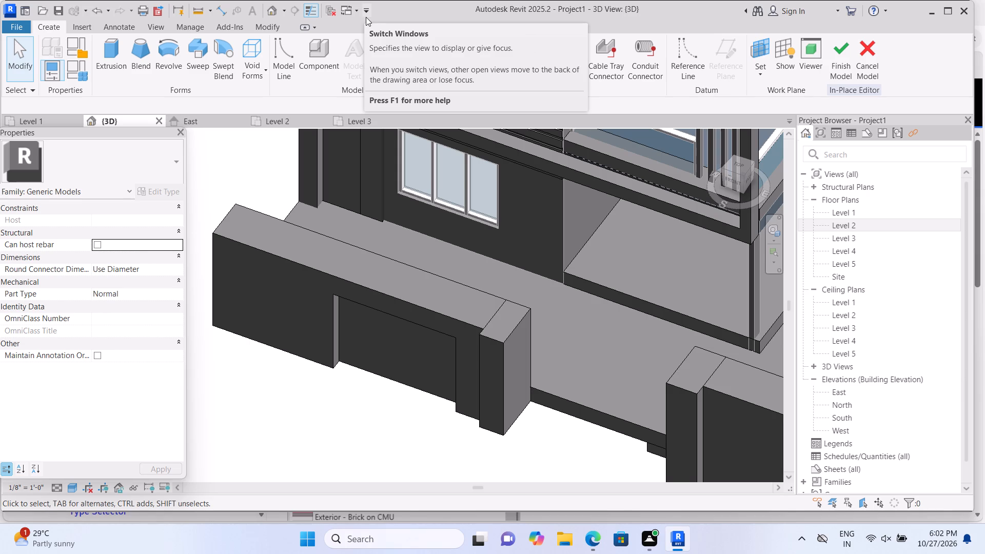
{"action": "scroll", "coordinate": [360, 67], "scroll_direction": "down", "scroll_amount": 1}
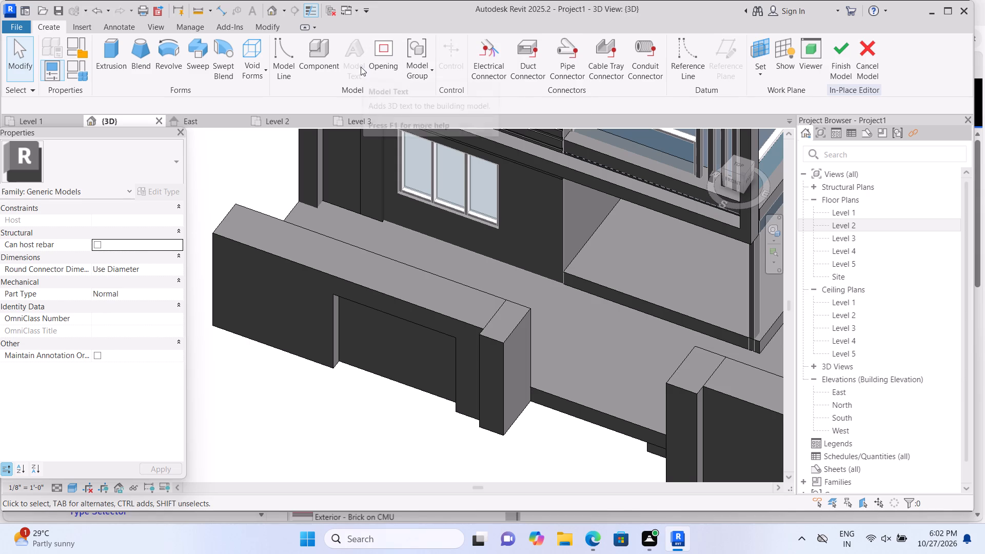
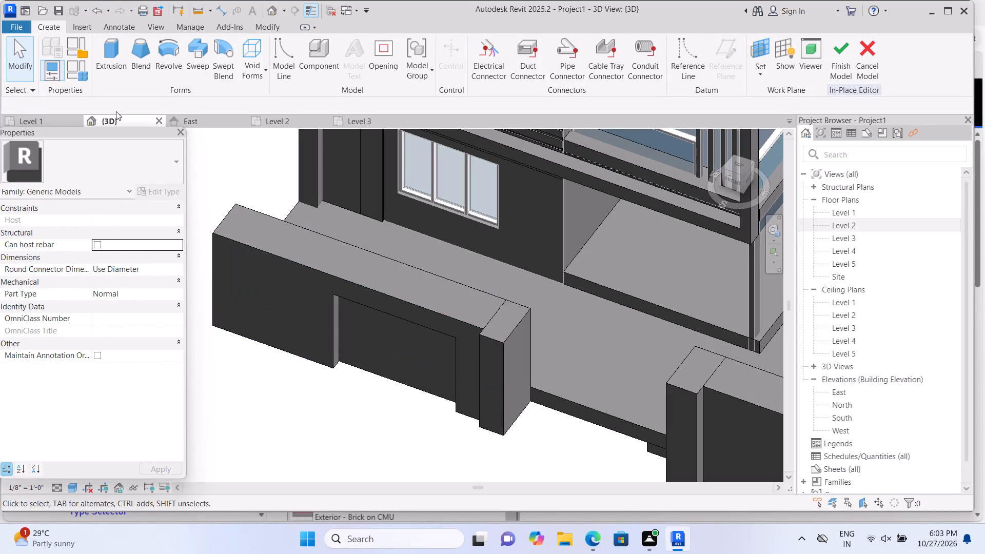
Sketch a rectangular void extrusion profile about 3'-8" wide on the front wall face, beside the existing recess, starting from the wall's top edge.
{"action": "left_click", "coordinate": [264, 70]}
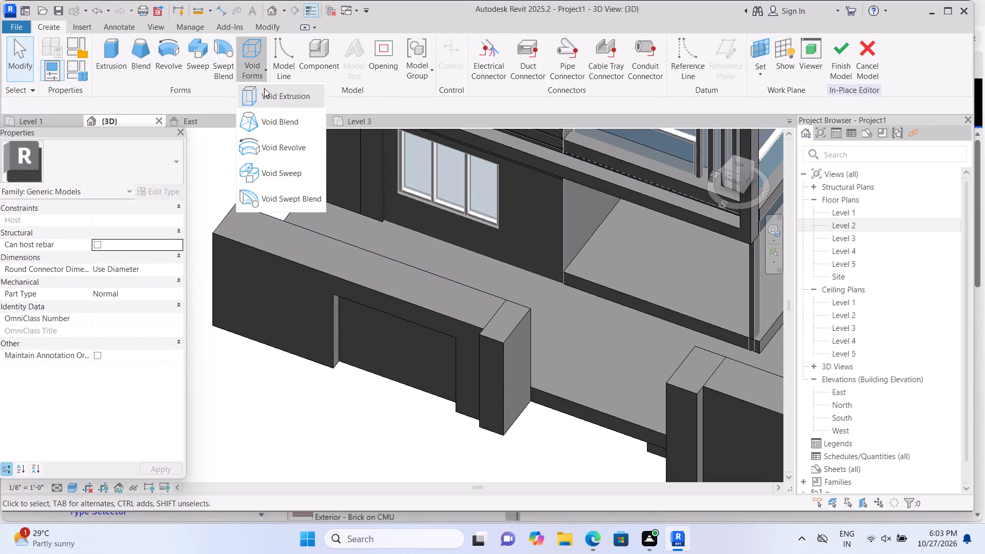
{"action": "left_click", "coordinate": [266, 102]}
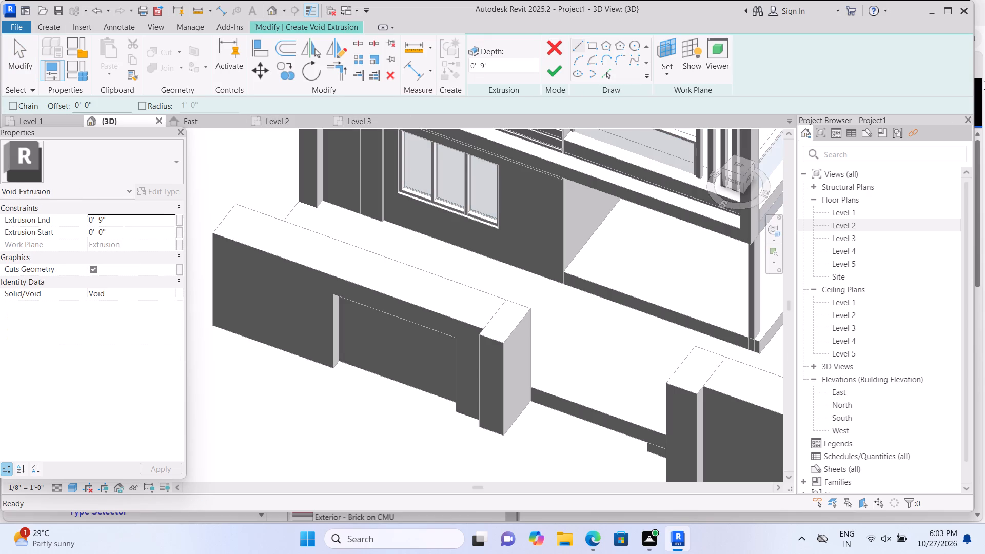
{"action": "left_click", "coordinate": [669, 74]}
{"action": "left_click", "coordinate": [683, 122]}
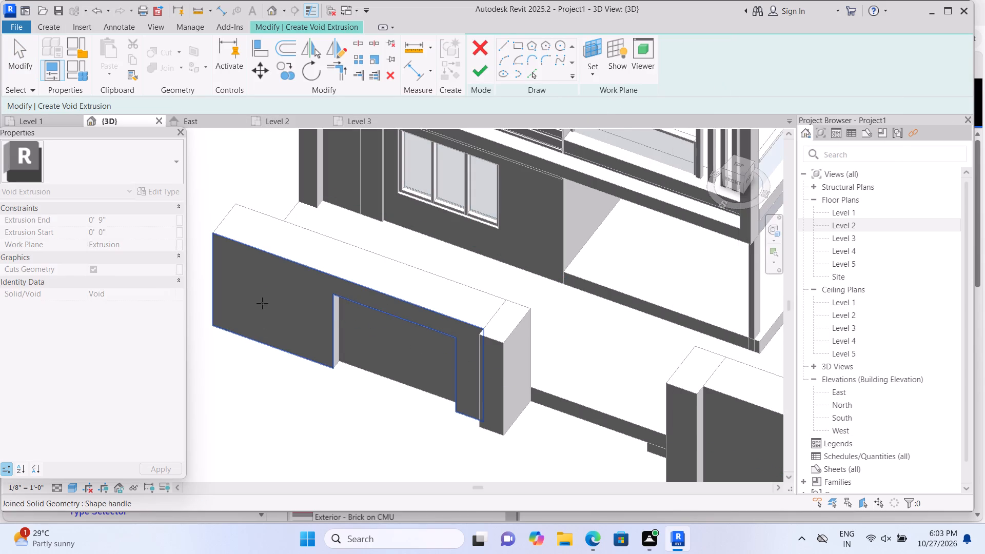
{"action": "left_click", "coordinate": [262, 300]}
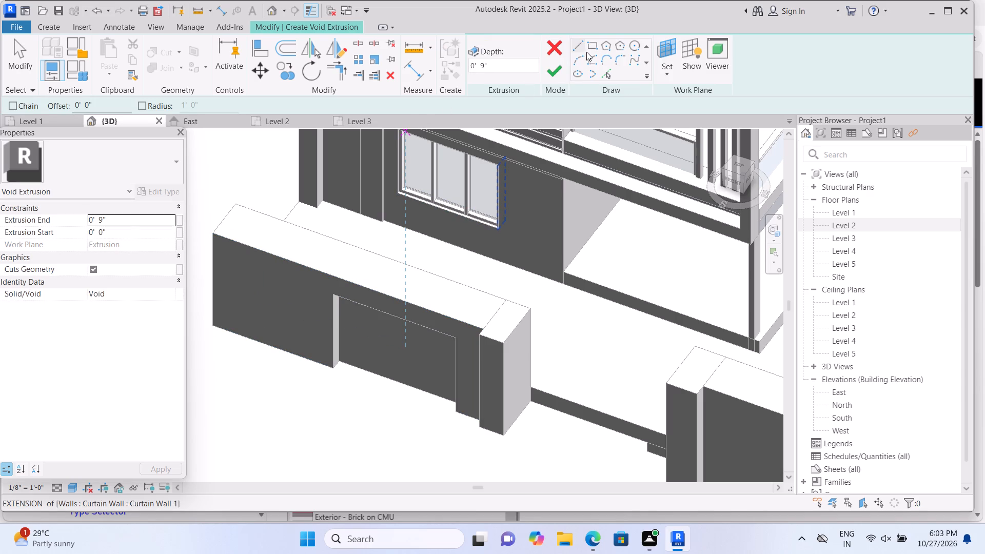
{"action": "left_click", "coordinate": [590, 47]}
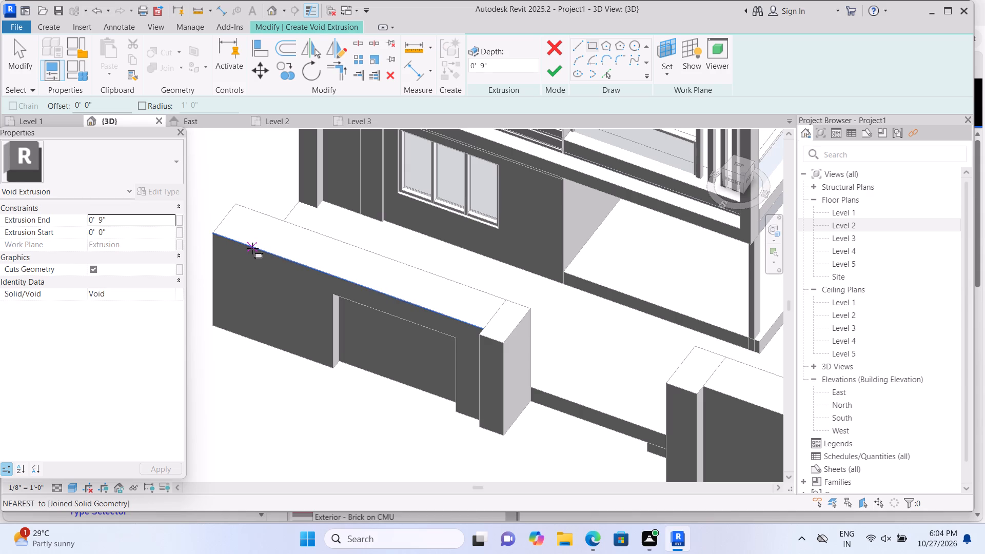
{"action": "left_click", "coordinate": [252, 248]}
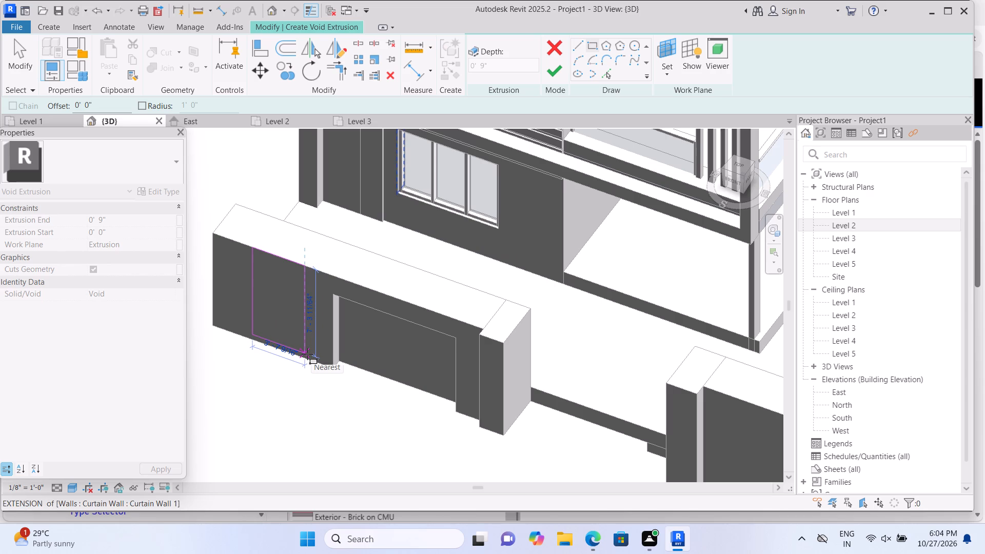
{"action": "left_click", "coordinate": [307, 354]}
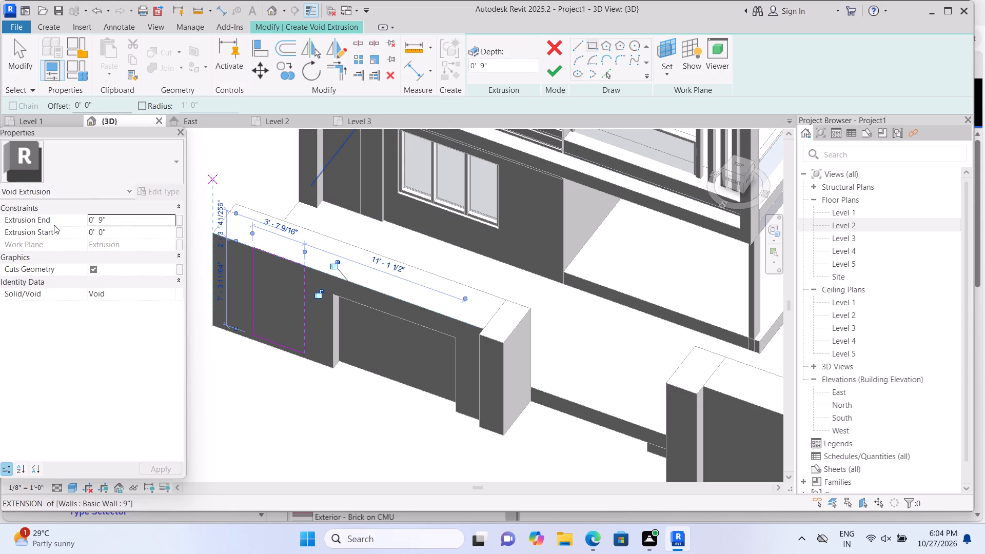
Set the void's extrusion end to 4' and finish the sketch to cut the opening through the wall.
{"action": "left_click", "coordinate": [117, 221]}
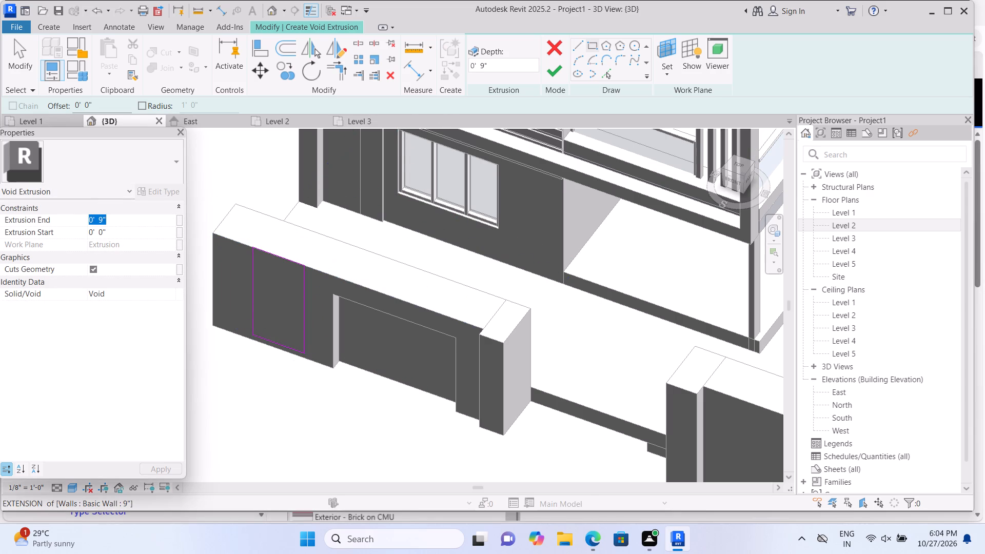
{"action": "key", "text": "BackSpace"}
{"action": "type", "text": "4'"}
{"action": "key", "text": "Return"}
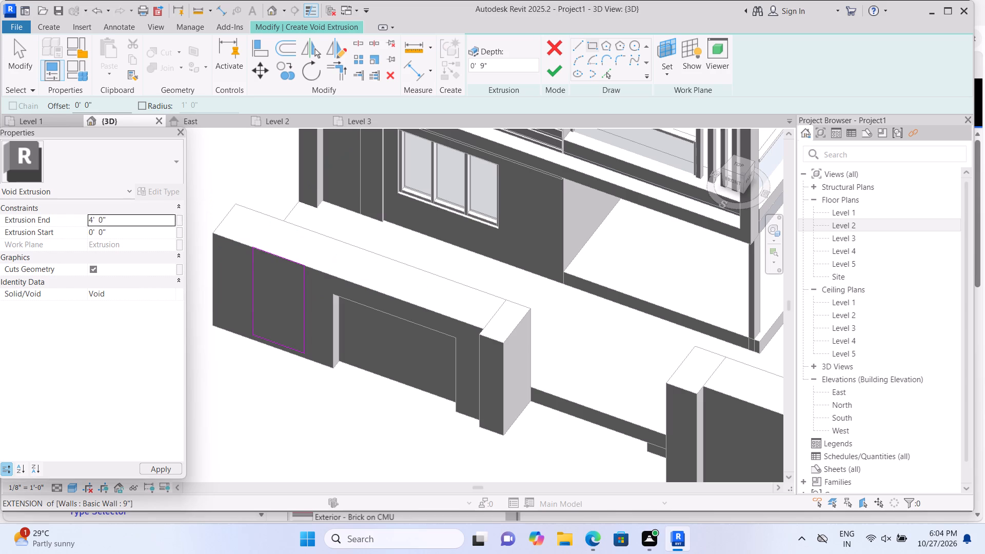
{"action": "left_click", "coordinate": [559, 71]}
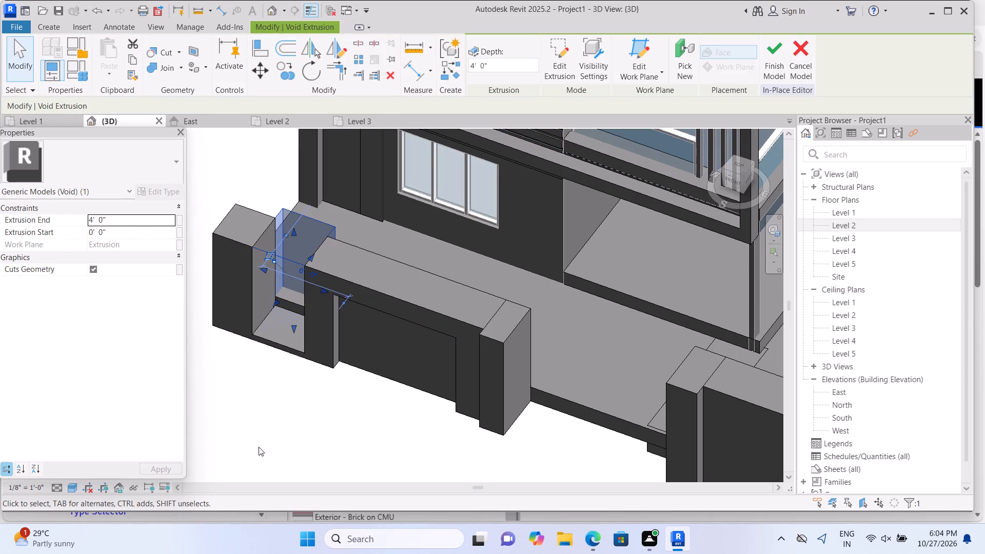
{"action": "left_click", "coordinate": [259, 446]}
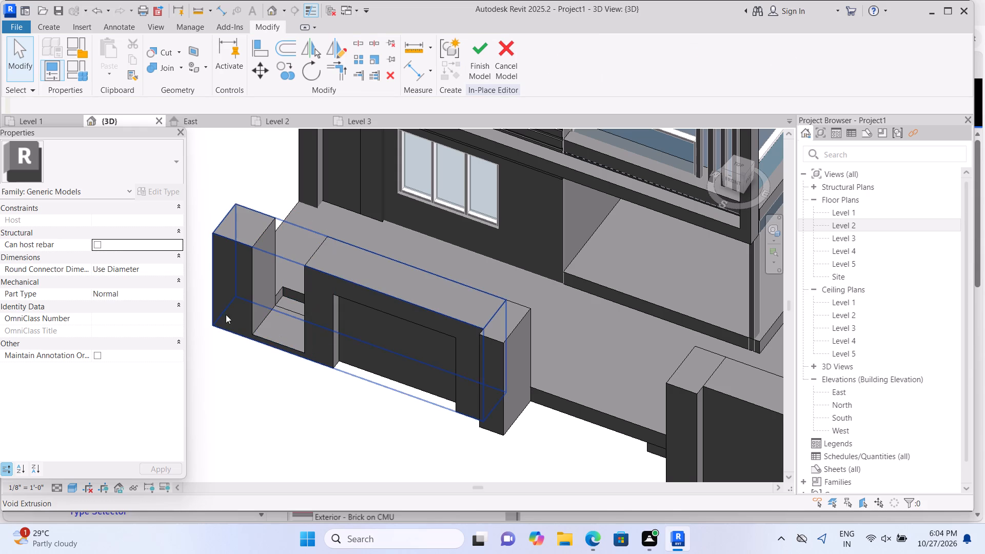
Set the extrusion end of the new wall-opening void to 3'.
{"action": "left_click", "coordinate": [275, 324]}
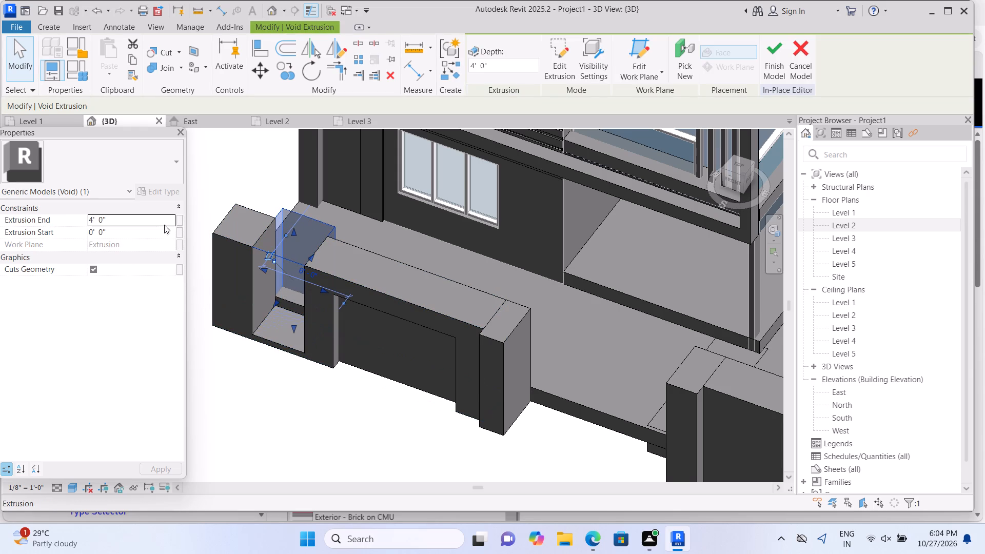
{"action": "left_click", "coordinate": [161, 220]}
{"action": "key", "text": "BackSpace"}
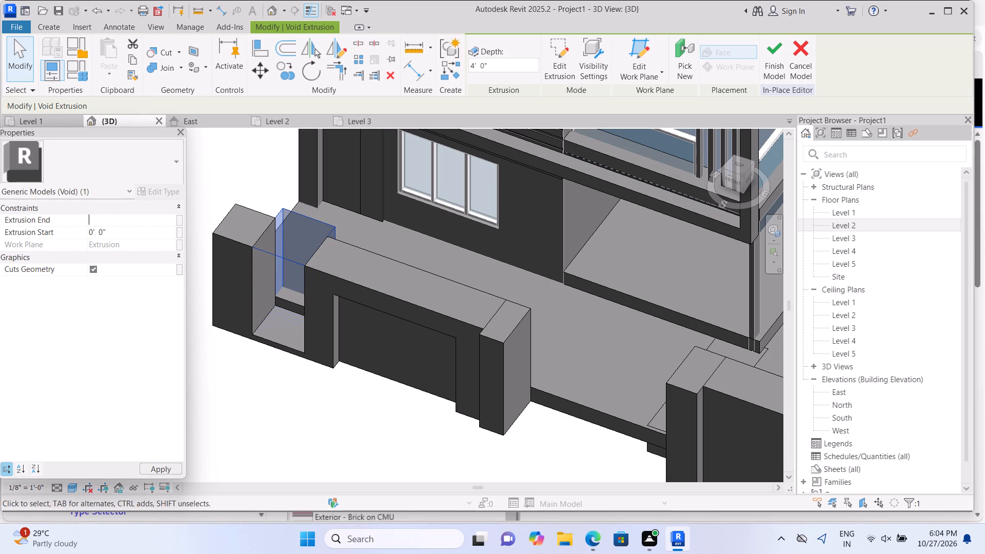
{"action": "type", "text": "3'"}
{"action": "key", "text": "Return"}
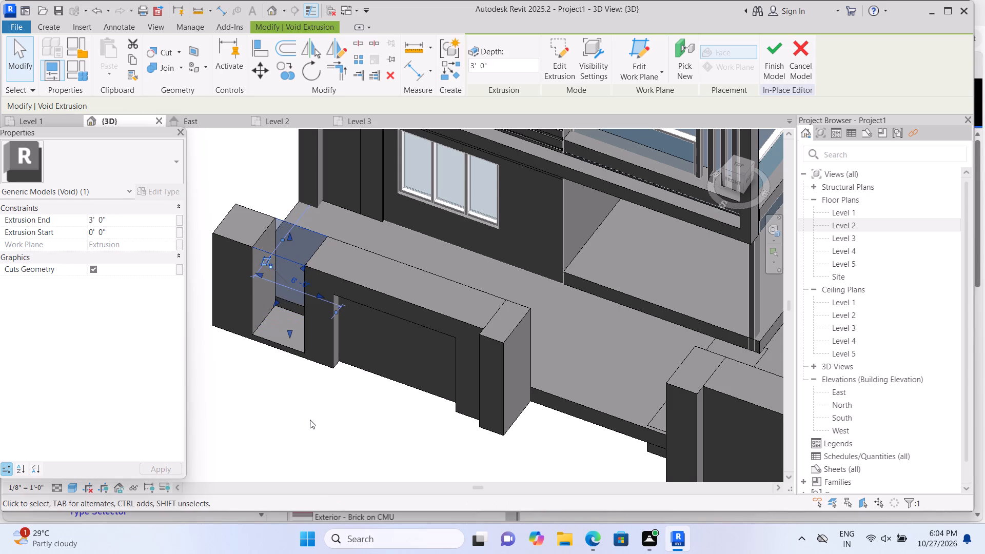
{"action": "left_click", "coordinate": [306, 418]}
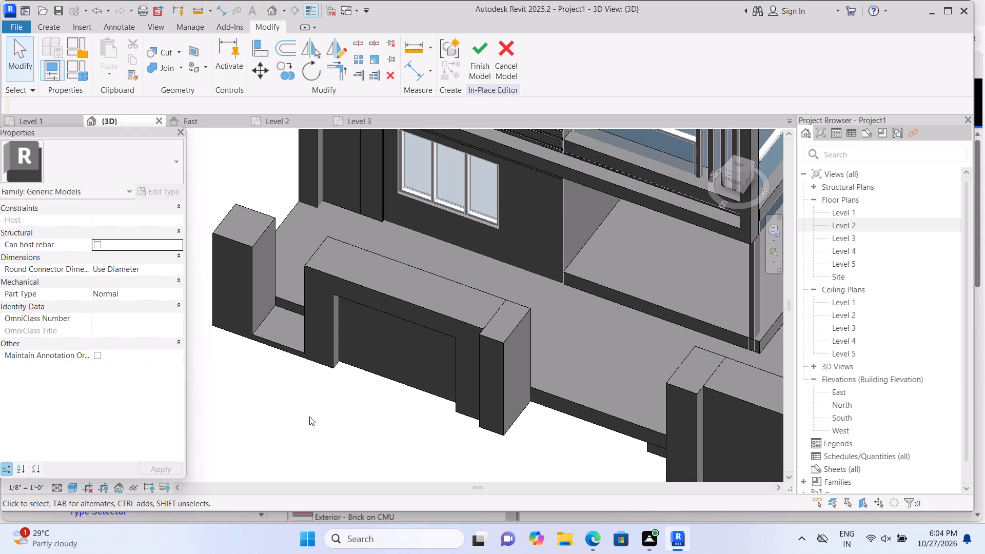
Examine the new opening and the adjoining front boundary wall from the front and from above.
{"action": "scroll", "coordinate": [261, 341], "scroll_direction": "up", "scroll_amount": 1}
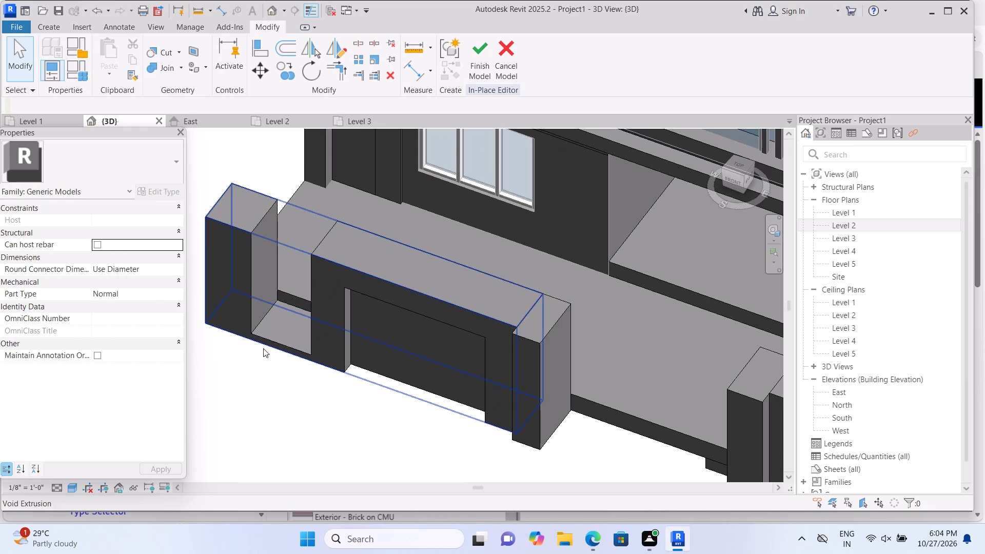
{"action": "middle_click", "coordinate": [273, 417]}
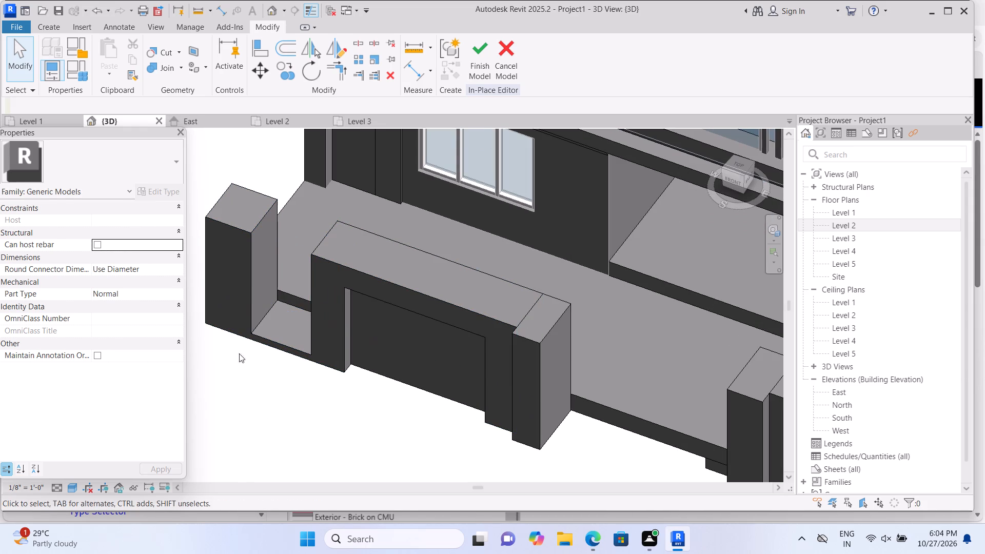
{"action": "scroll", "coordinate": [260, 430], "scroll_direction": "up", "scroll_amount": 1, "text": "shift"}
{"action": "scroll", "coordinate": [272, 437], "scroll_direction": "down", "scroll_amount": 3}
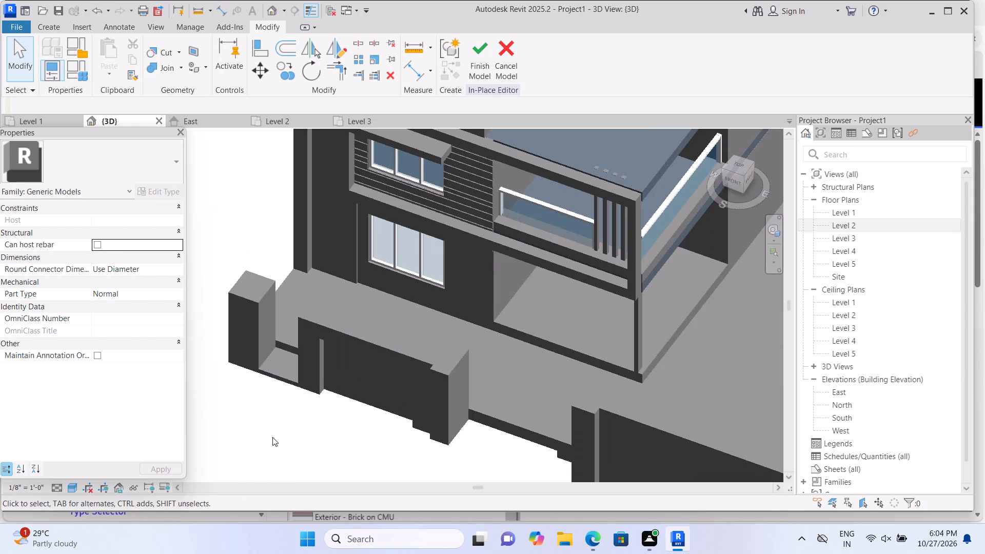
{"action": "scroll", "coordinate": [272, 437], "scroll_direction": "up", "scroll_amount": 1}
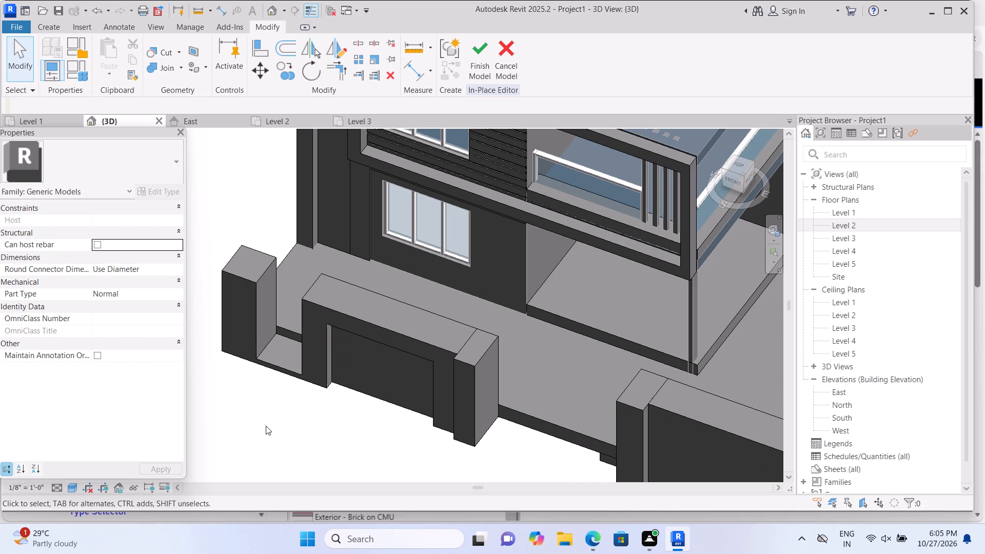
{"action": "middle_click_drag", "start_coordinate": [266, 426], "coordinate": [333, 441], "text": "shift"}
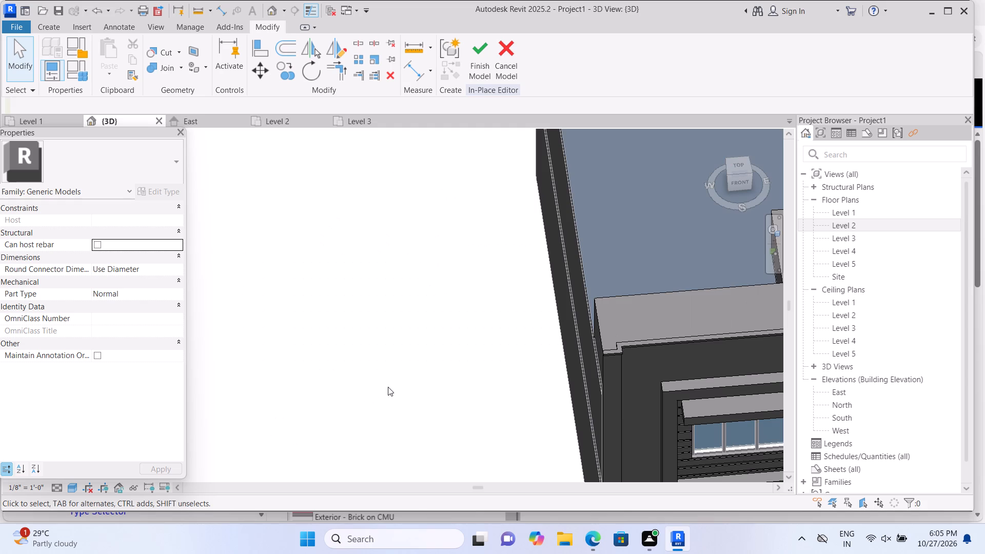
{"action": "scroll", "coordinate": [387, 387], "scroll_direction": "down", "scroll_amount": 7}
{"action": "middle_click_drag", "start_coordinate": [390, 394], "coordinate": [339, 321]}
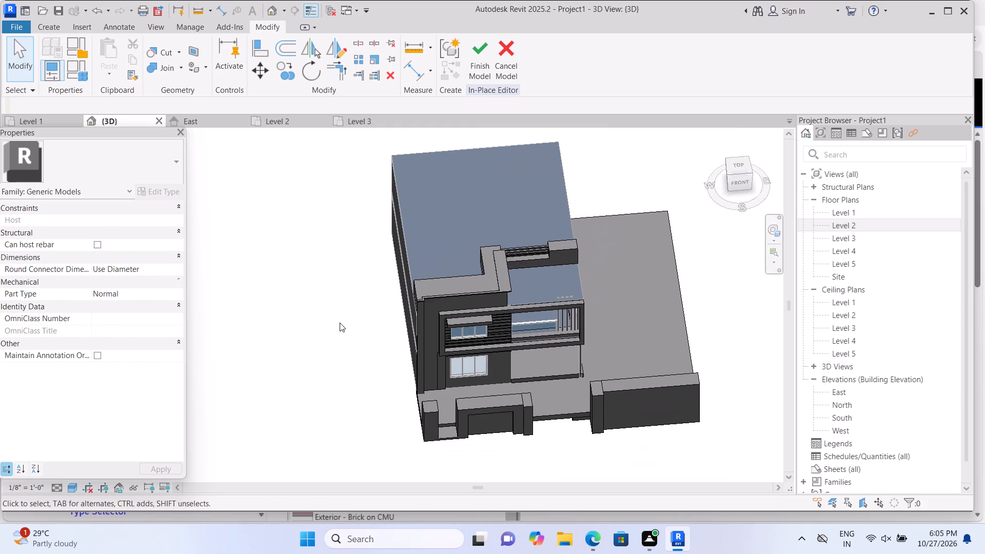
{"action": "scroll", "coordinate": [452, 459], "scroll_direction": "up", "scroll_amount": 9}
{"action": "middle_click", "coordinate": [441, 459]}
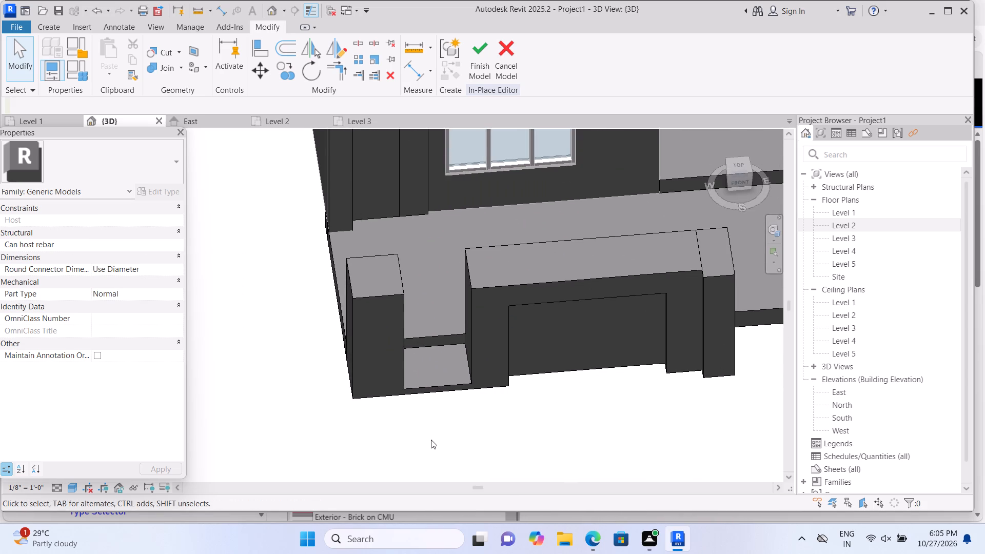
{"action": "scroll", "coordinate": [431, 440], "scroll_direction": "up", "scroll_amount": 3}
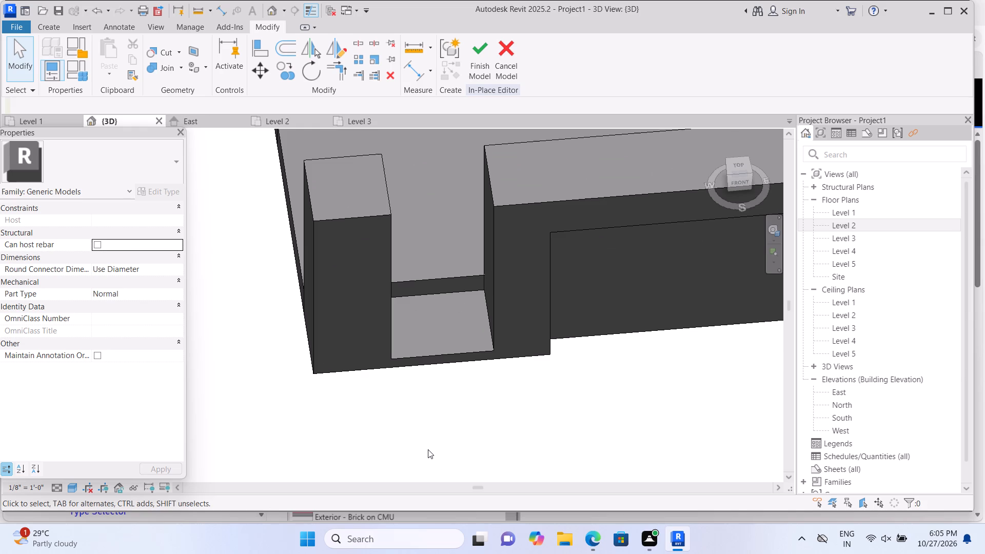
{"action": "middle_click", "coordinate": [464, 453], "text": "shift"}
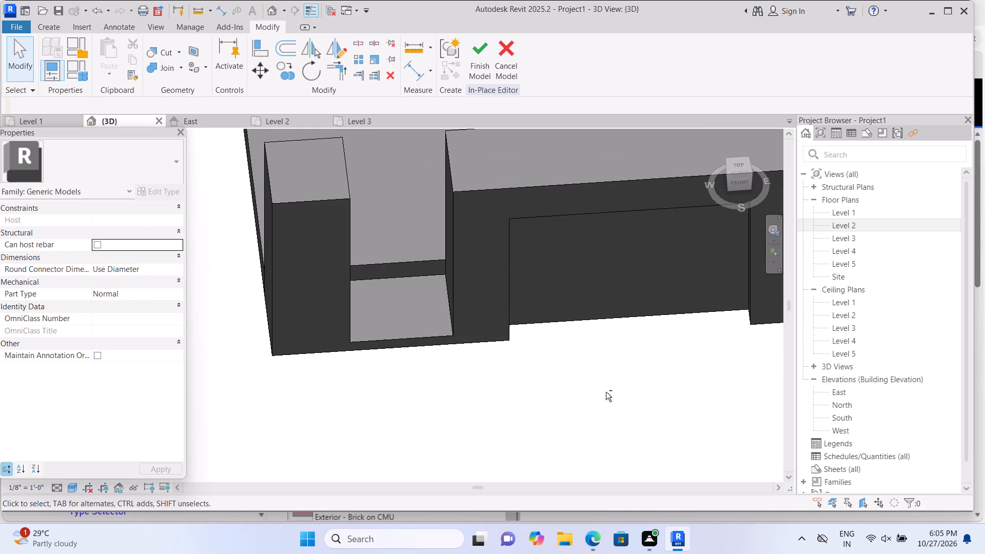
{"action": "middle_click", "coordinate": [582, 394], "text": "shift"}
{"action": "middle_click_drag", "start_coordinate": [612, 381], "coordinate": [595, 382], "text": "shift"}
{"action": "middle_click", "coordinate": [695, 403]}
{"action": "scroll", "coordinate": [586, 386], "scroll_direction": "down", "scroll_amount": 1}
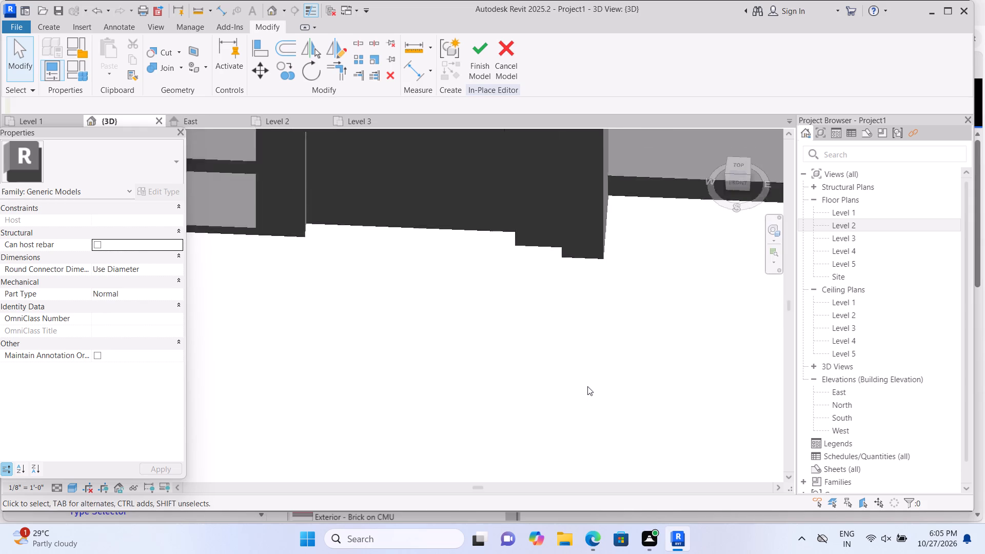
{"action": "scroll", "coordinate": [587, 386], "scroll_direction": "down", "scroll_amount": 3}
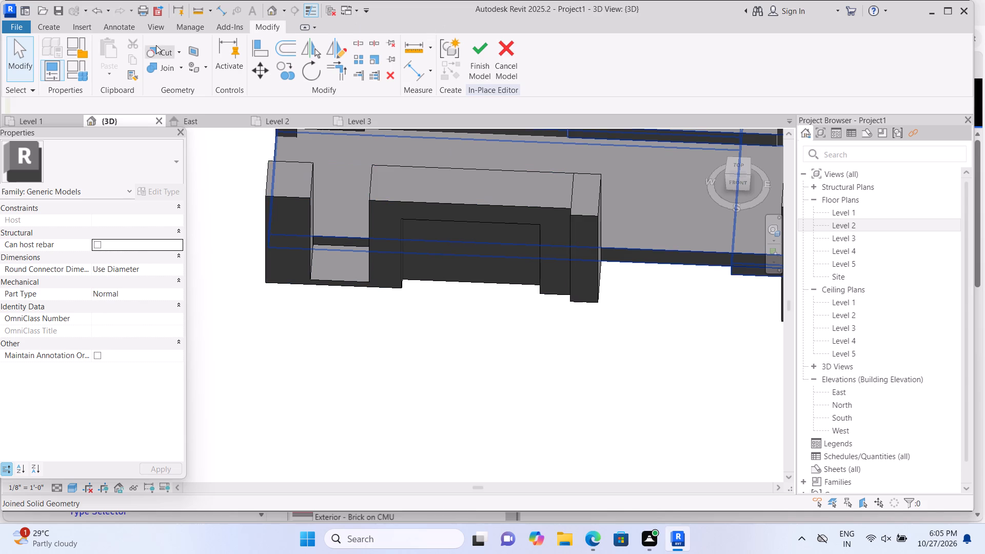
Start a solid extrusion on the opening's bottom face and sketch a 6" by 6" square profile near the end pier.
{"action": "left_click", "coordinate": [42, 27]}
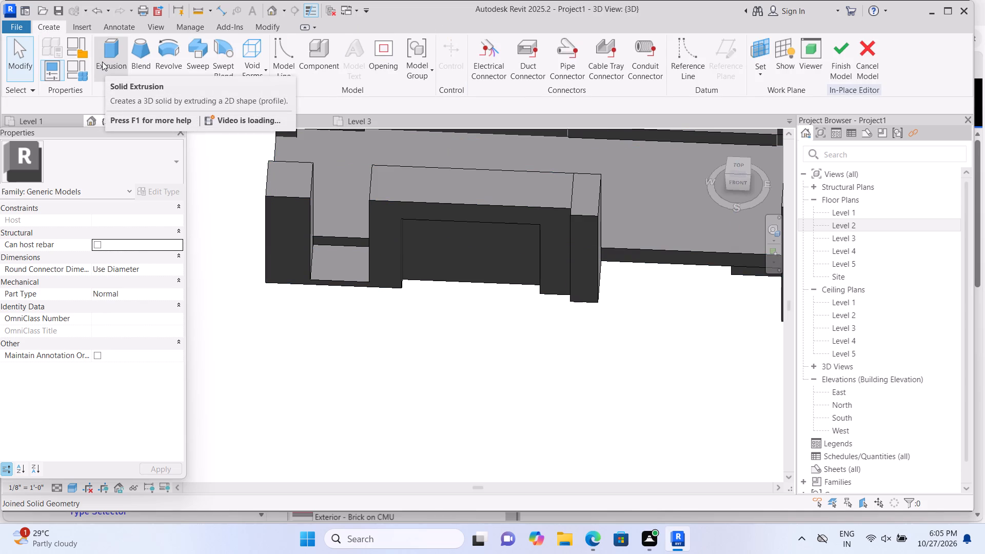
{"action": "left_click", "coordinate": [102, 62]}
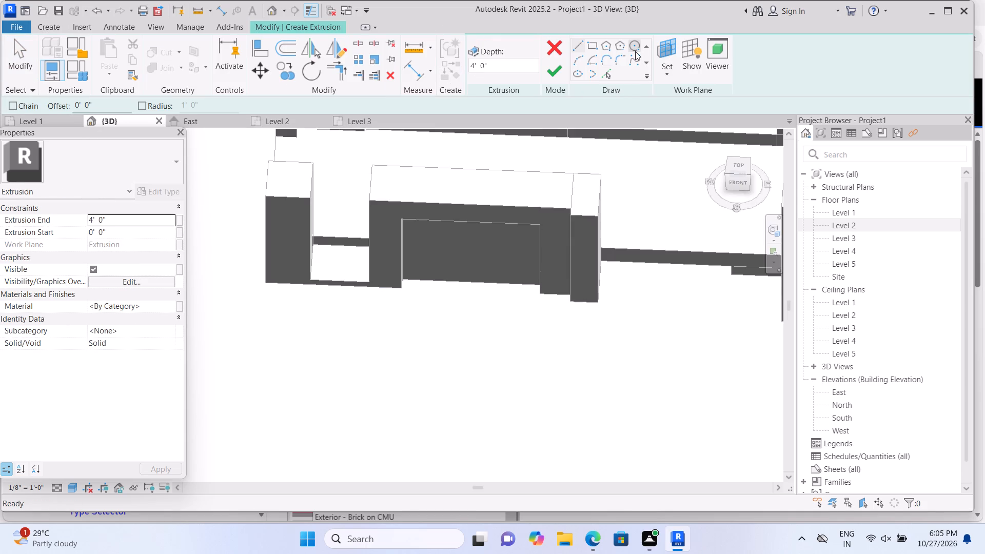
{"action": "left_click", "coordinate": [656, 68]}
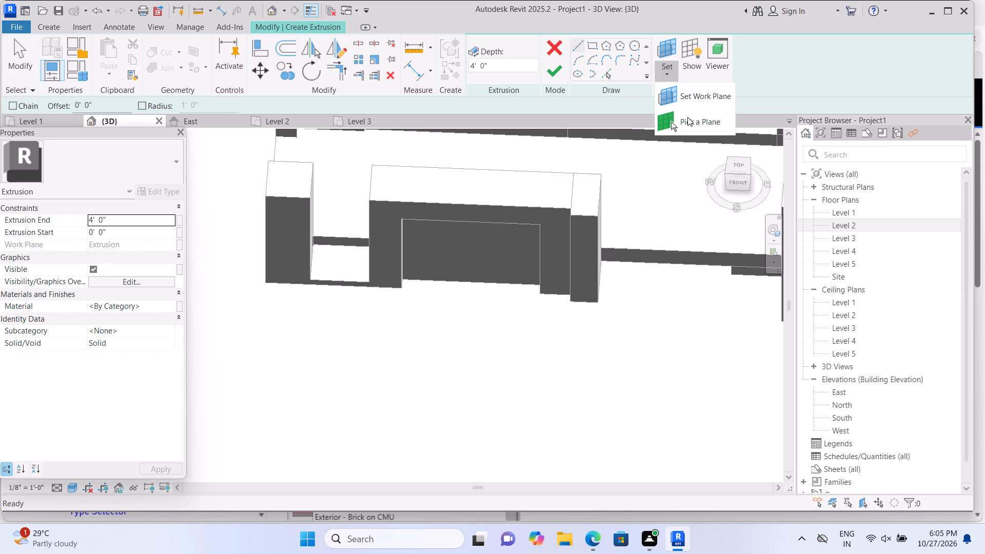
{"action": "left_click", "coordinate": [687, 117]}
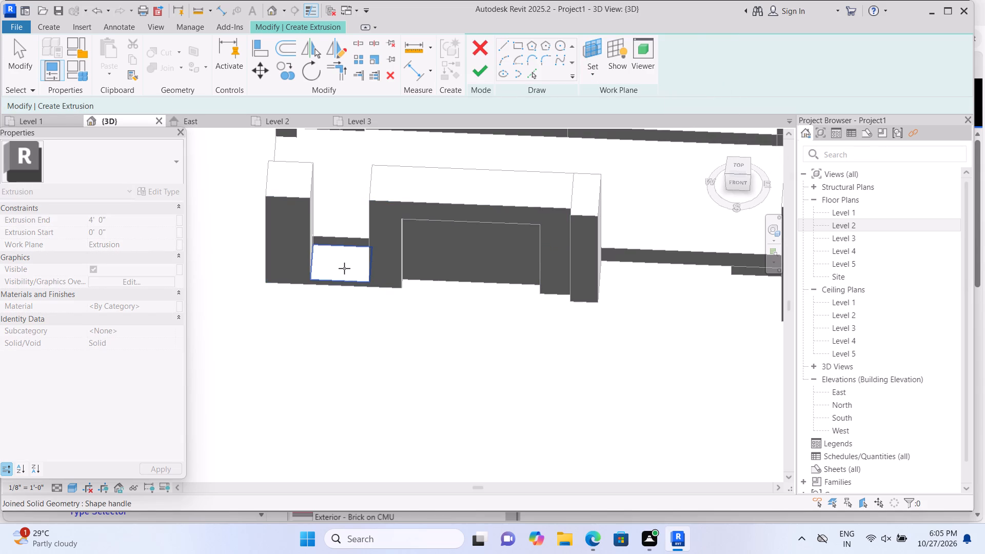
{"action": "left_click", "coordinate": [344, 266]}
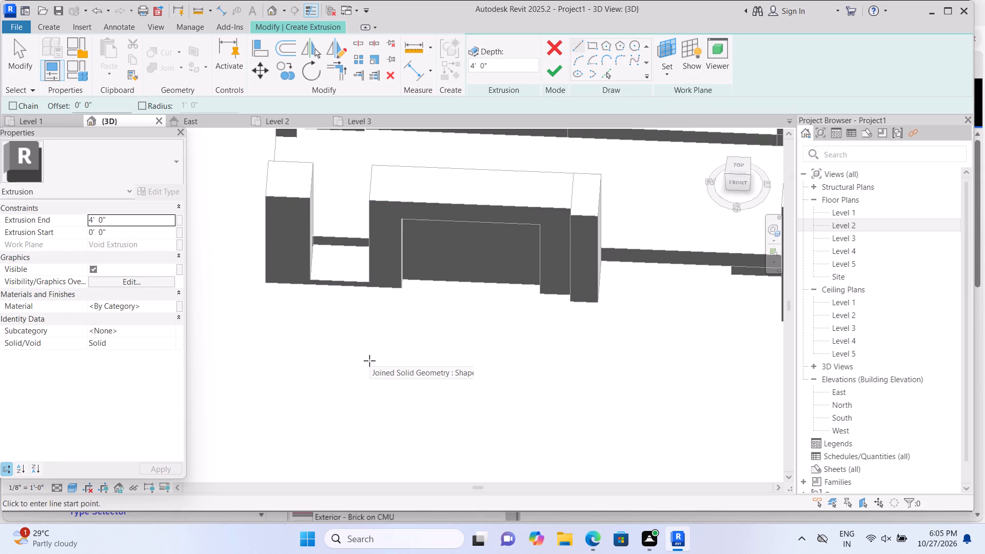
{"action": "scroll", "coordinate": [369, 361], "scroll_direction": "up", "scroll_amount": 1}
{"action": "middle_click", "coordinate": [369, 361]}
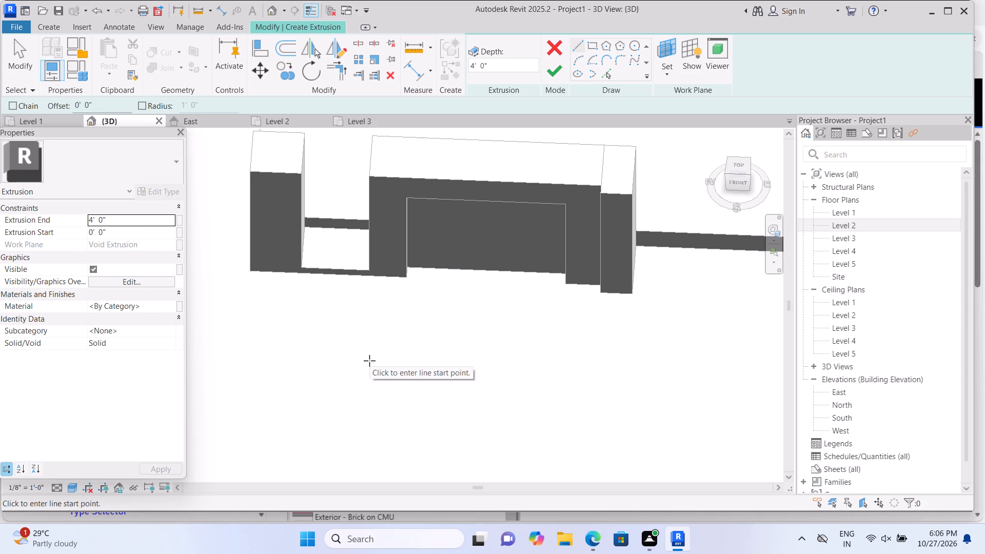
{"action": "left_click", "coordinate": [594, 42]}
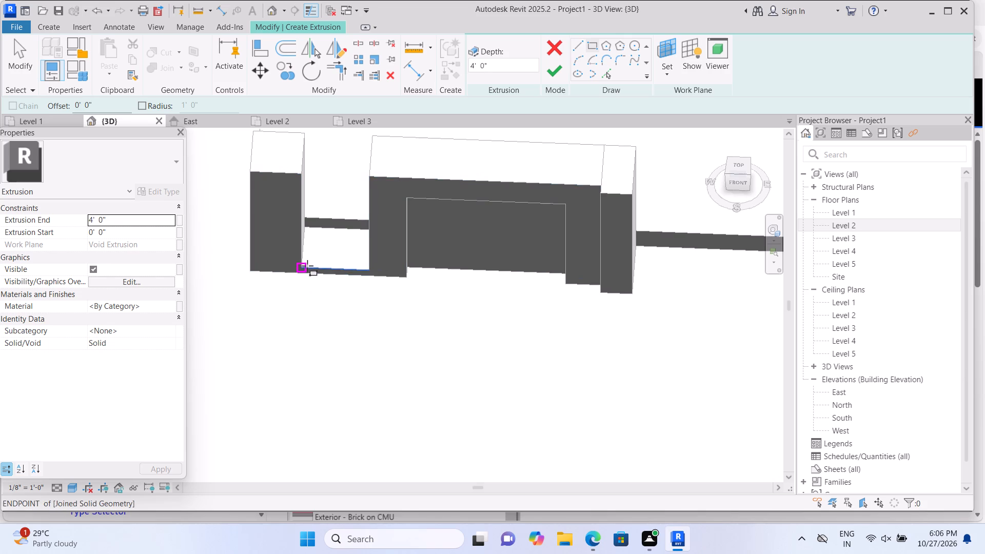
{"action": "left_click_drag", "start_coordinate": [308, 265], "coordinate": [321, 255]}
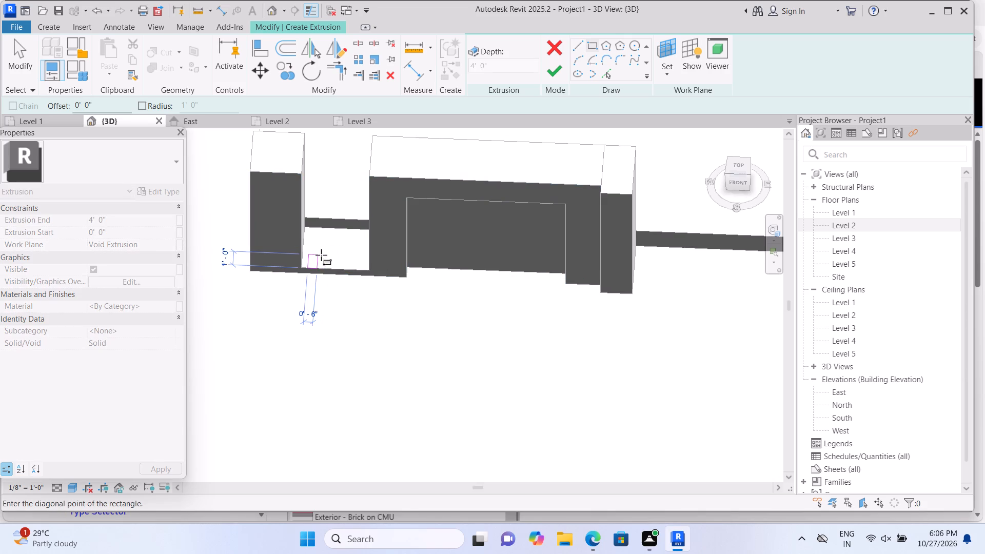
{"action": "left_click_drag", "start_coordinate": [321, 255], "coordinate": [318, 262]}
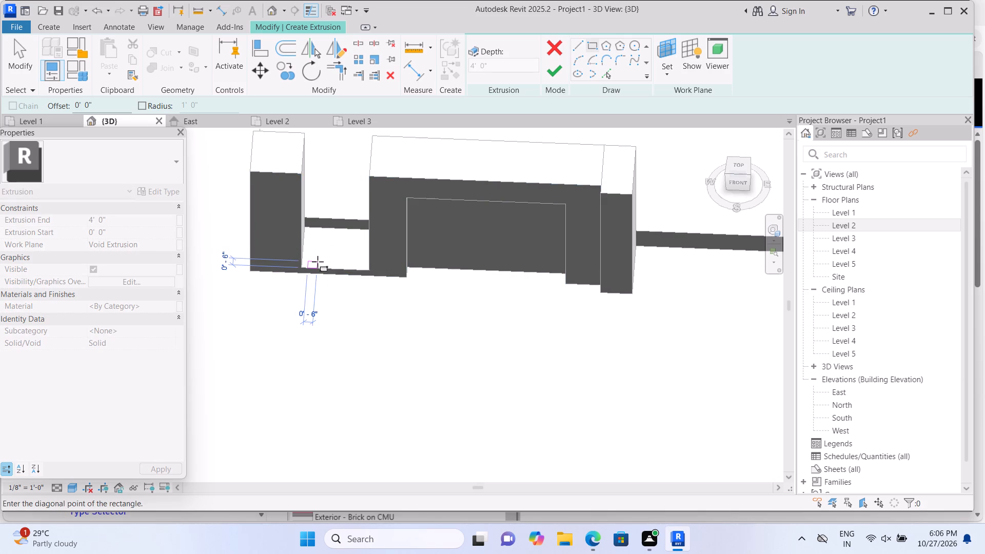
{"action": "left_click_drag", "start_coordinate": [318, 262], "coordinate": [318, 261]}
{"action": "left_click", "coordinate": [318, 261]}
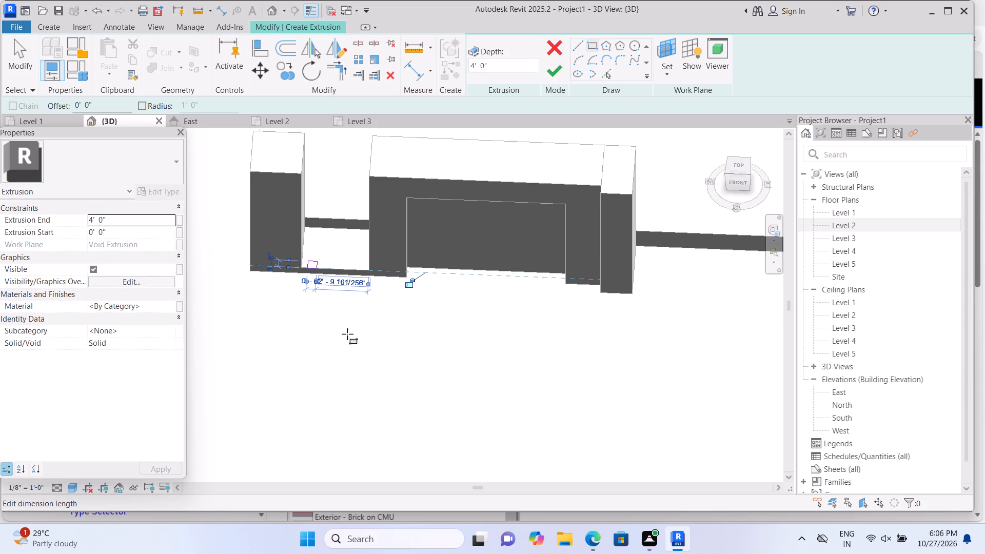
{"action": "middle_click_drag", "start_coordinate": [347, 333], "coordinate": [342, 448]}
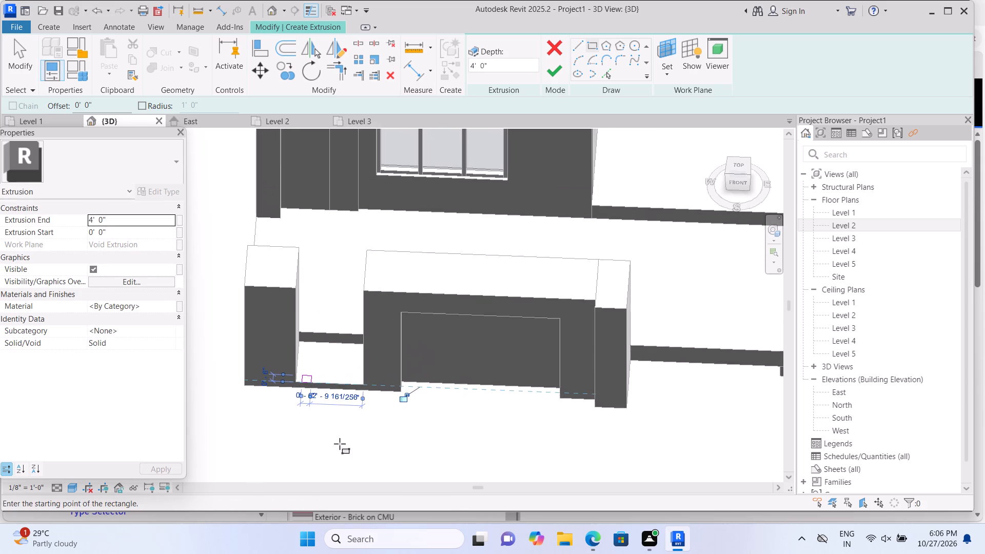
{"action": "scroll", "coordinate": [339, 390], "scroll_direction": "up", "scroll_amount": 2}
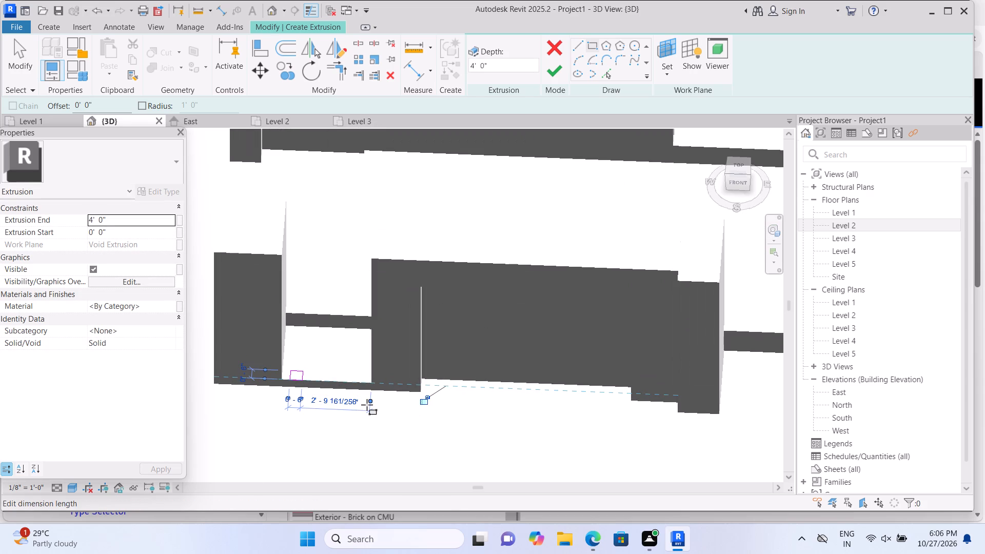
{"action": "key", "text": "Escape"}
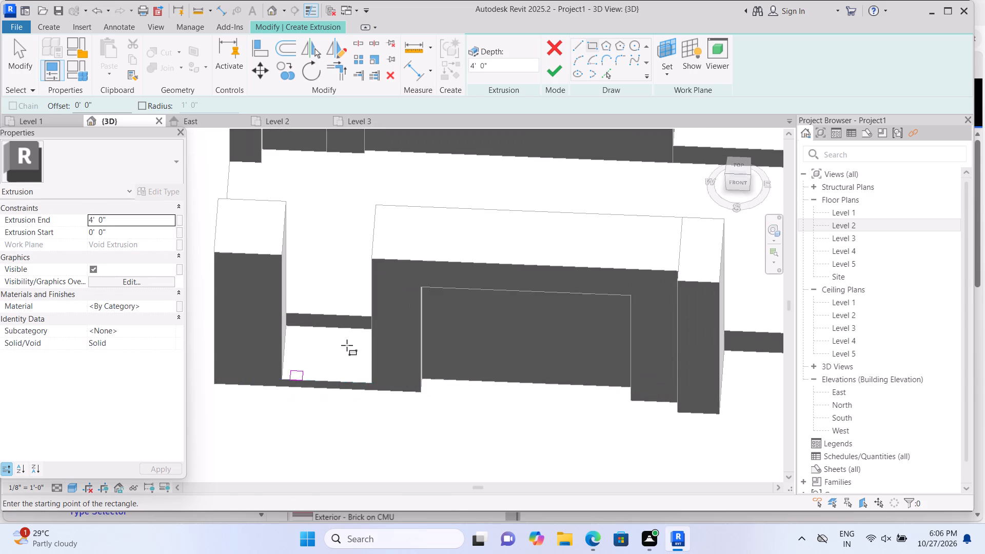
Sketch two more spaced bar profiles along the opening's front edge, about 6" and 5" wide, aligned with the first square.
{"action": "left_click", "coordinate": [310, 379]}
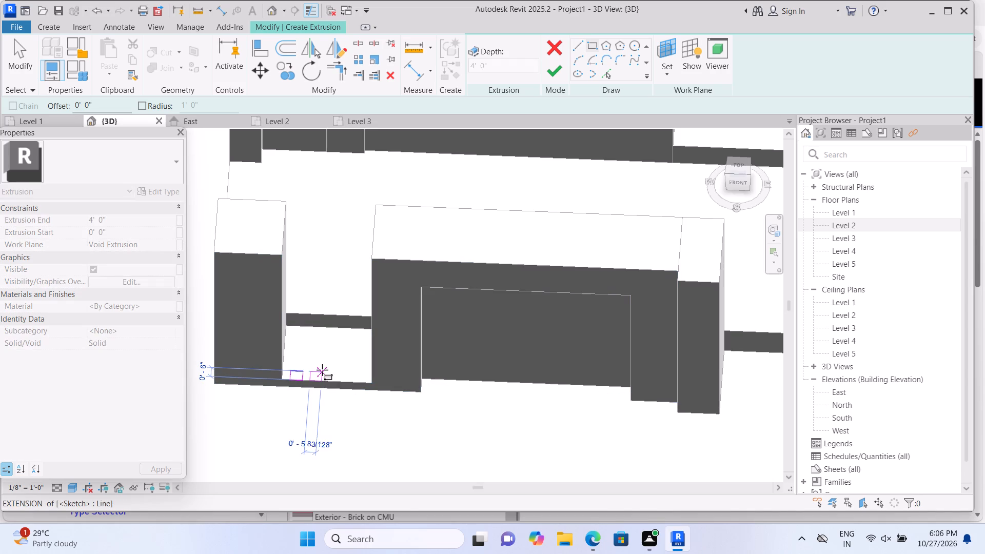
{"action": "left_click", "coordinate": [321, 373]}
{"action": "key", "text": "Escape"}
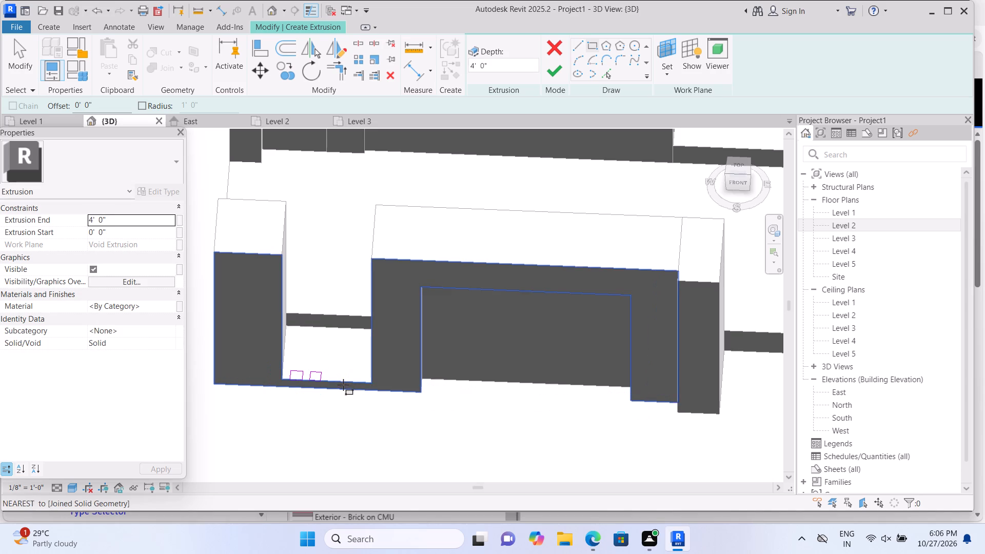
{"action": "left_click_drag", "start_coordinate": [330, 383], "coordinate": [338, 370]}
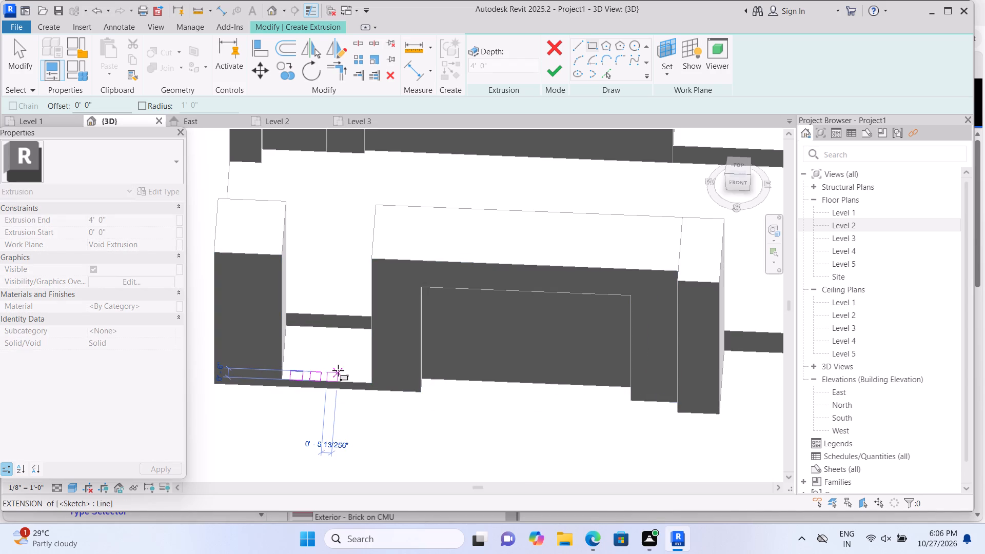
{"action": "left_click_drag", "start_coordinate": [338, 370], "coordinate": [338, 371]}
{"action": "left_click", "coordinate": [338, 371]}
{"action": "key", "text": "Escape"}
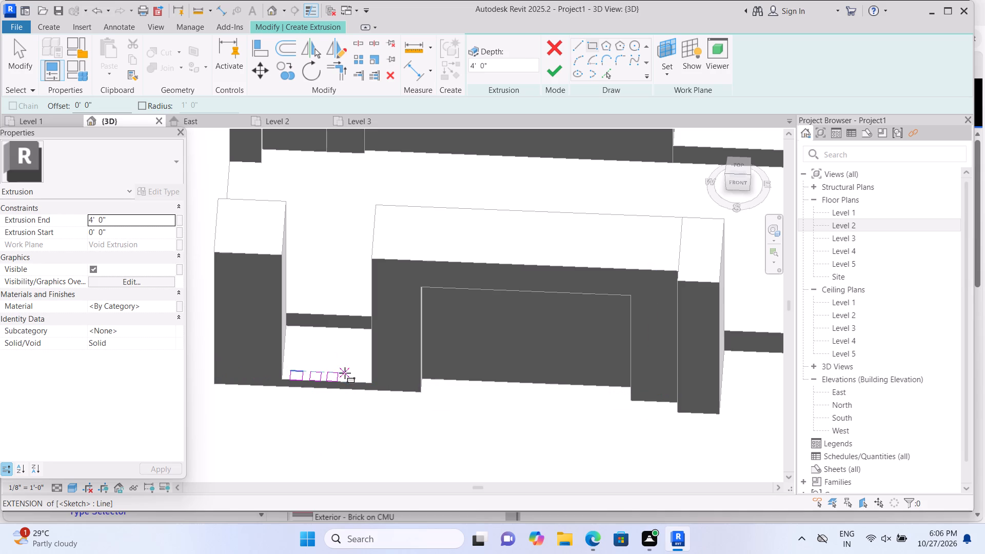
Sketch a fourth and fifth bar profile, each about 5" wide, up to the recessed wall and finish the extrusion at 4' depth.
{"action": "left_click", "coordinate": [347, 374]}
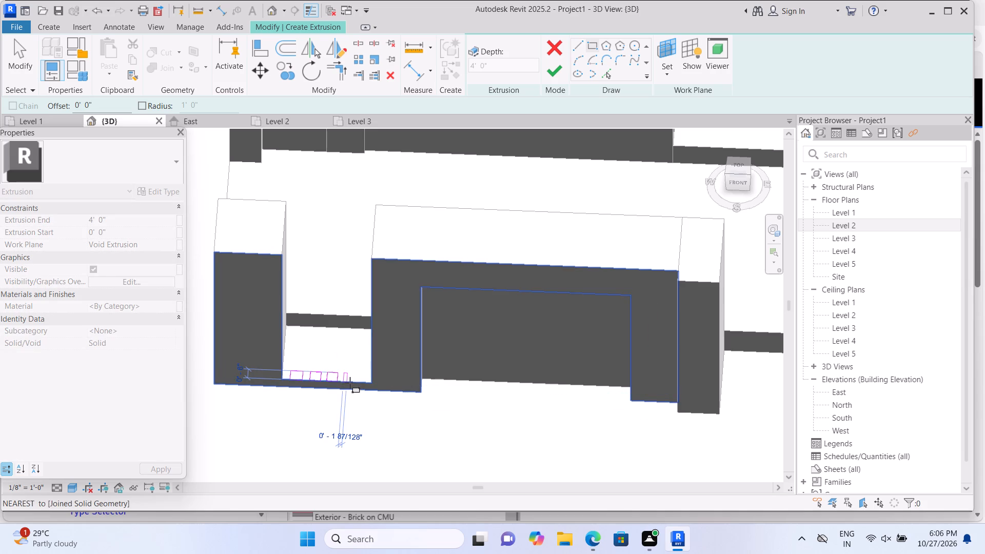
{"action": "key", "text": "Escape"}
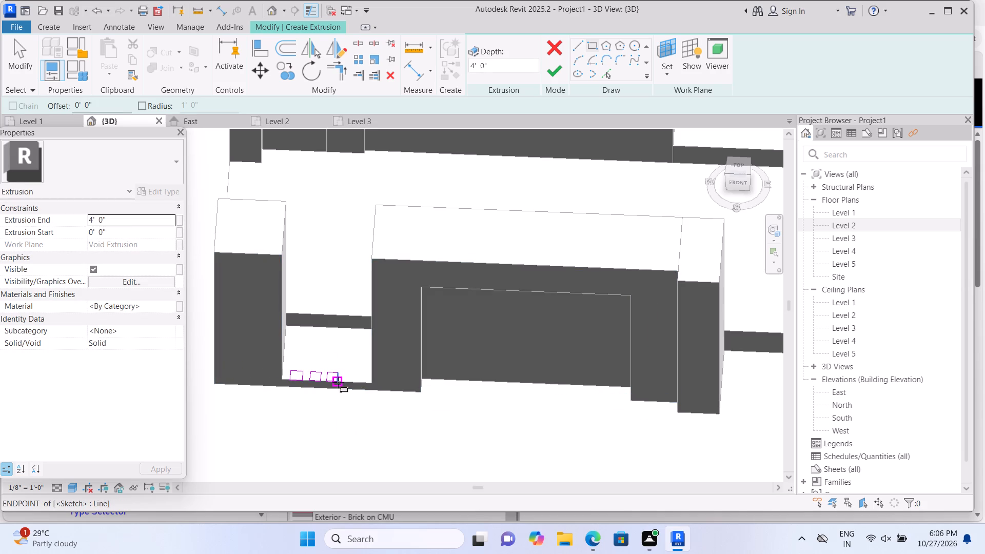
{"action": "left_click_drag", "start_coordinate": [343, 382], "coordinate": [356, 378]}
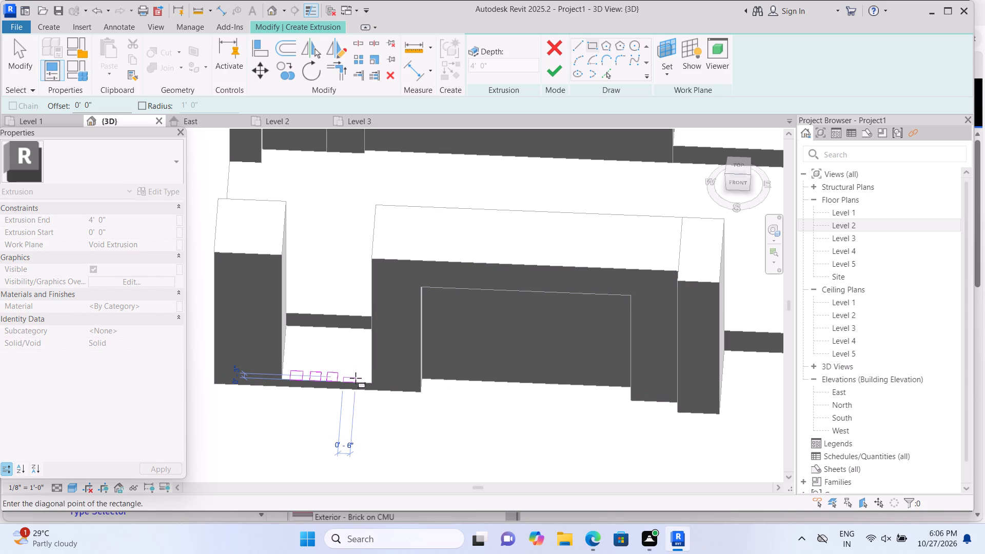
{"action": "left_click_drag", "start_coordinate": [356, 378], "coordinate": [353, 375]}
{"action": "left_click", "coordinate": [353, 375]}
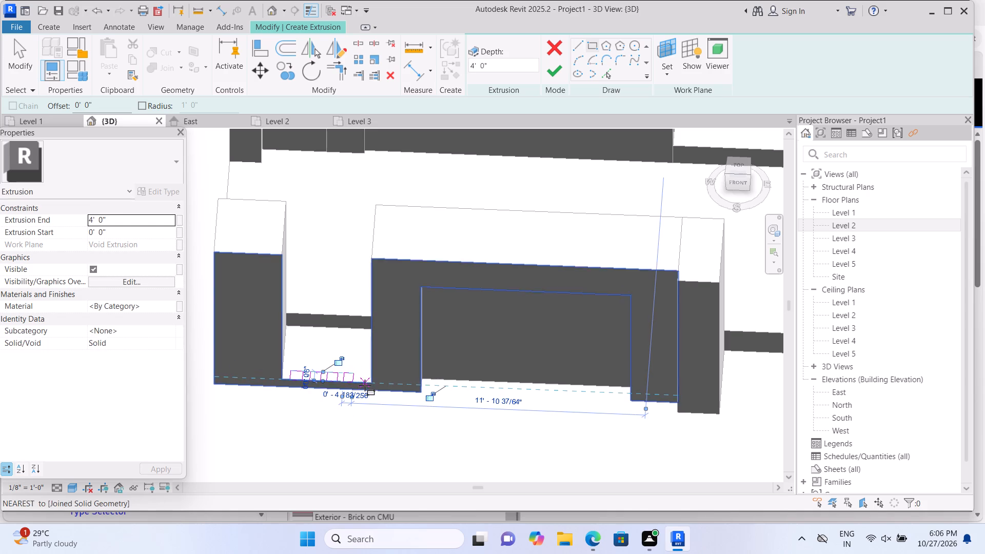
{"action": "key", "text": "Escape"}
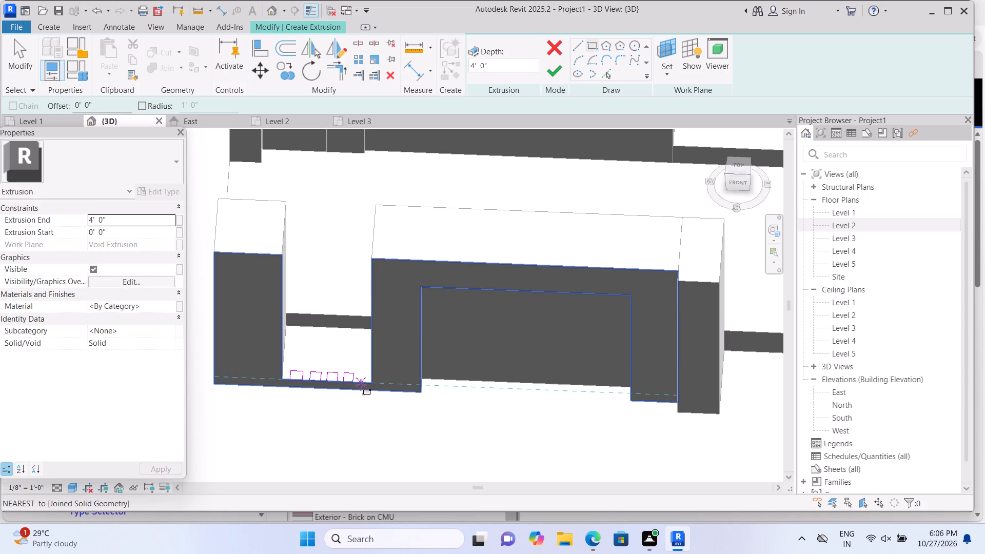
{"action": "left_click_drag", "start_coordinate": [361, 384], "coordinate": [365, 373]}
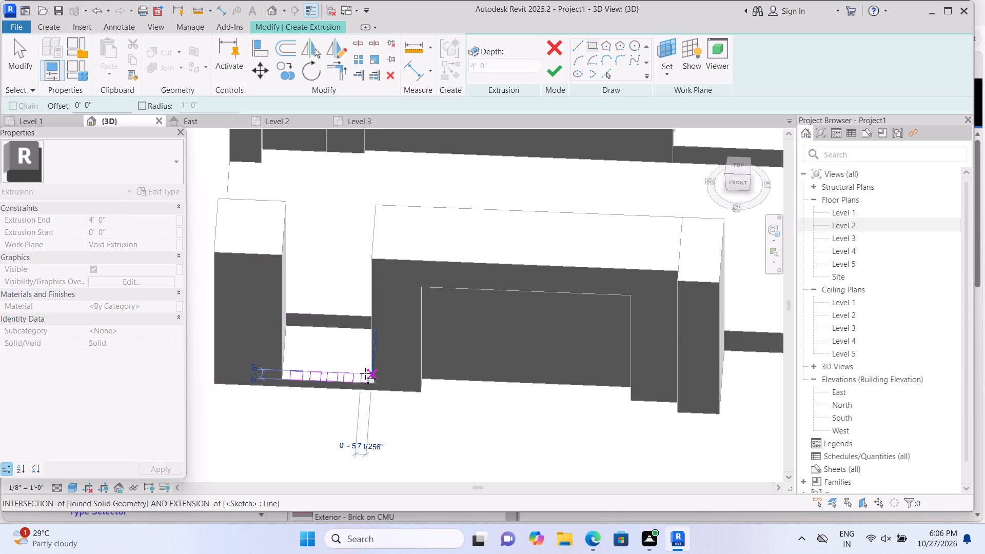
{"action": "left_click_drag", "start_coordinate": [365, 373], "coordinate": [367, 374]}
{"action": "left_click", "coordinate": [367, 374]}
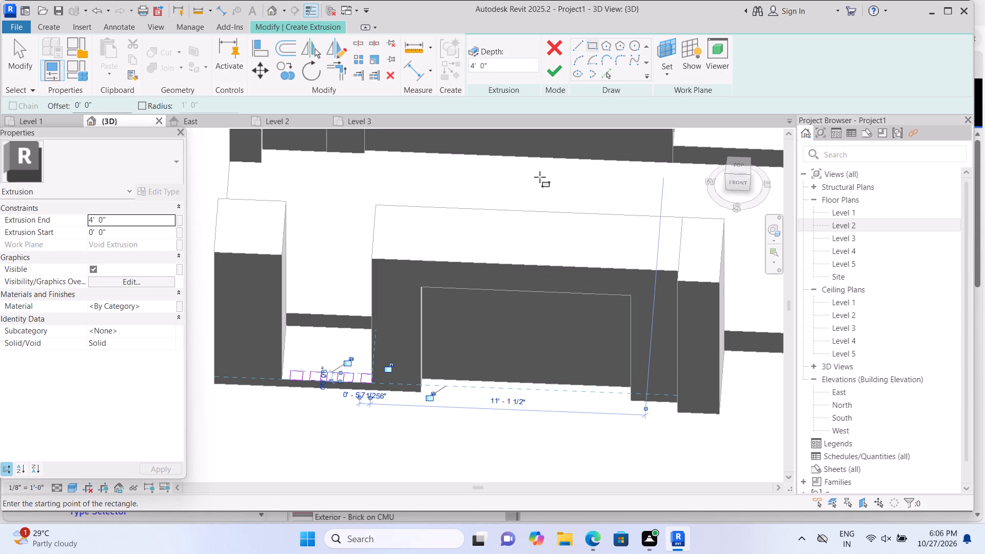
{"action": "left_click", "coordinate": [554, 74]}
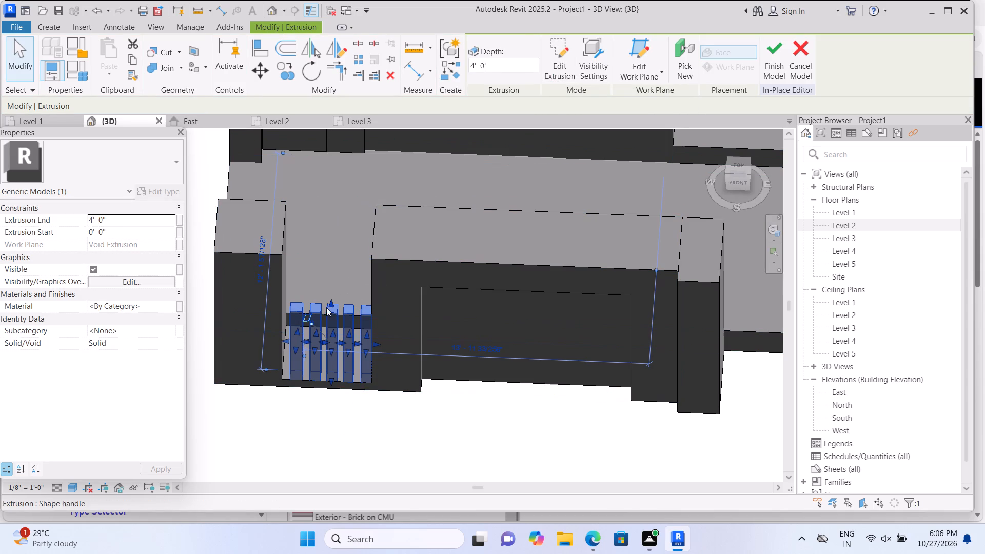
Stretch the five-bar extrusion upward in the wall opening to an extrusion end of about 10'-5".
{"action": "left_click_drag", "start_coordinate": [332, 305], "coordinate": [344, 244]}
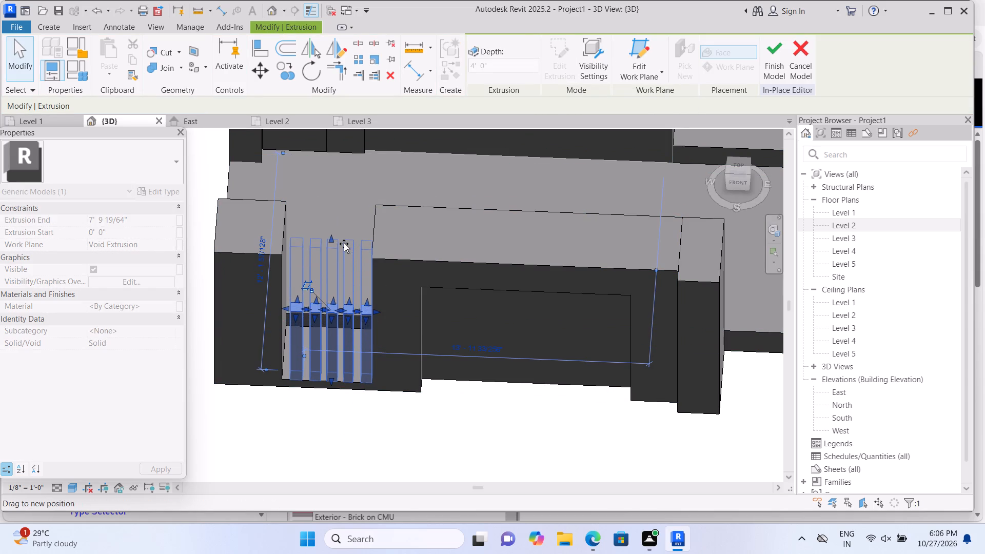
{"action": "left_click_drag", "start_coordinate": [344, 244], "coordinate": [344, 225]}
{"action": "left_click", "coordinate": [344, 225]}
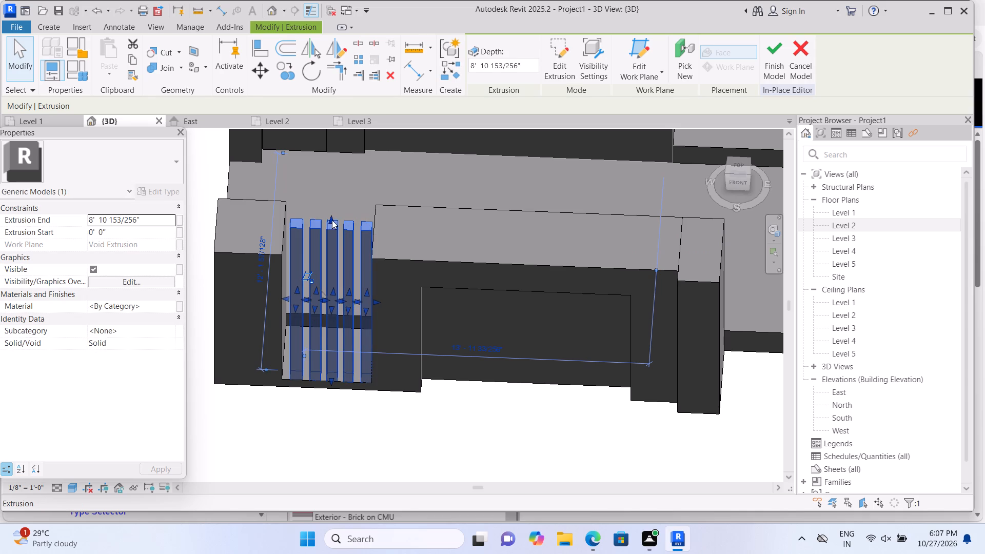
{"action": "left_click", "coordinate": [332, 220]}
{"action": "left_click", "coordinate": [332, 219]}
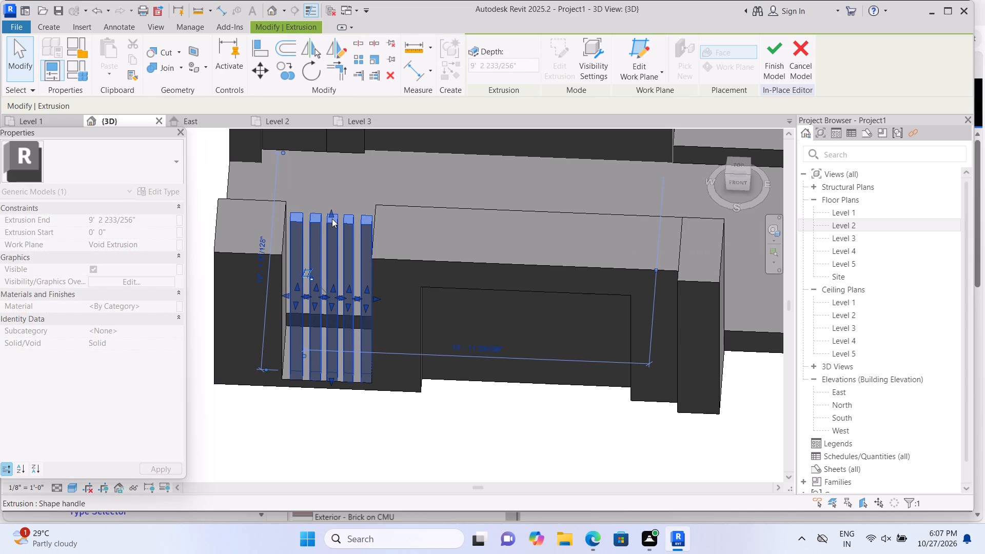
{"action": "left_click", "coordinate": [332, 215]}
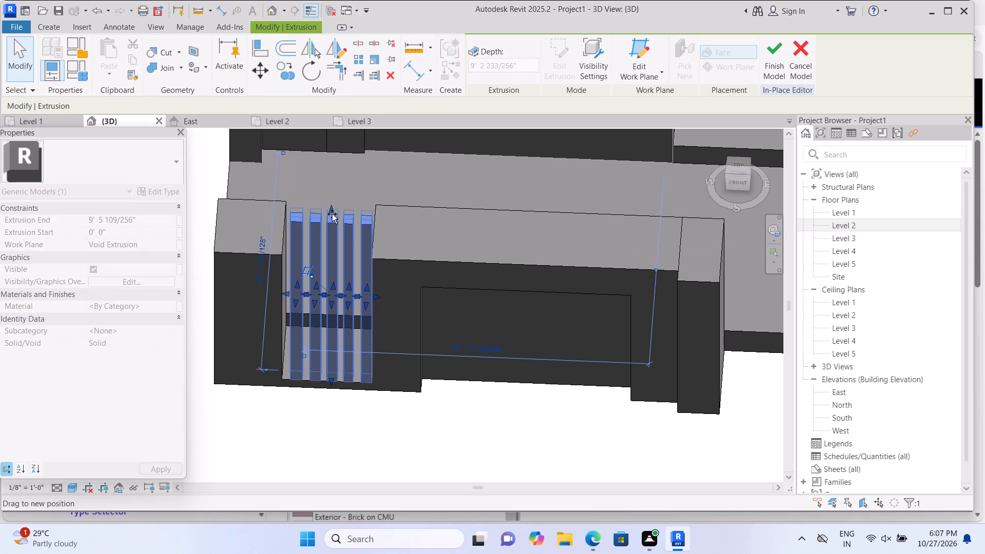
{"action": "left_click", "coordinate": [332, 209]}
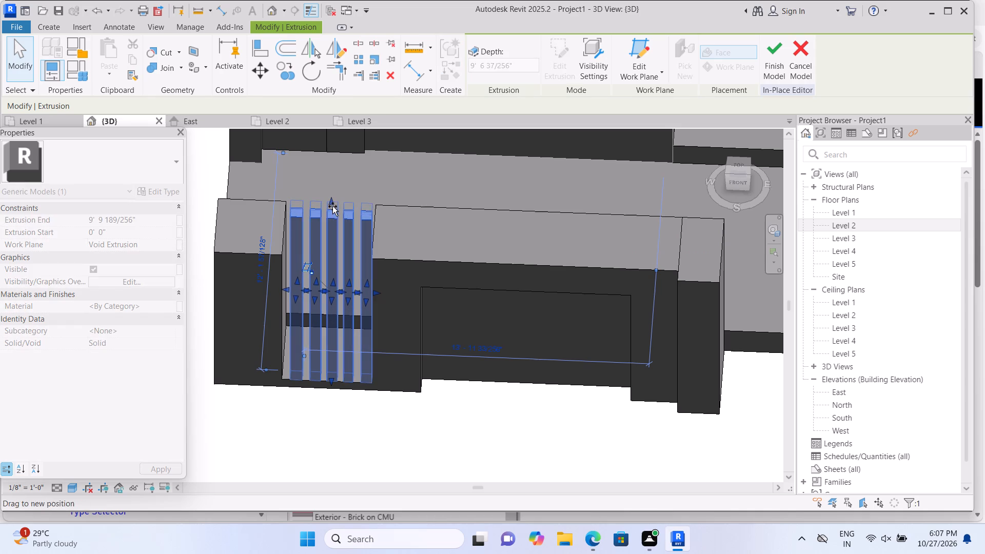
{"action": "scroll", "coordinate": [335, 246], "scroll_direction": "down", "scroll_amount": 2}
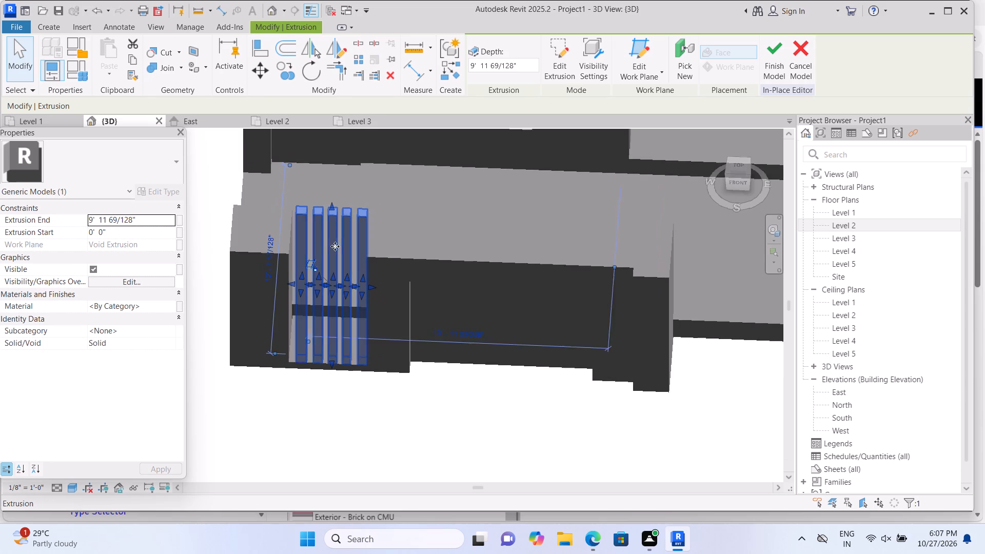
{"action": "scroll", "coordinate": [335, 246], "scroll_direction": "down", "scroll_amount": 2}
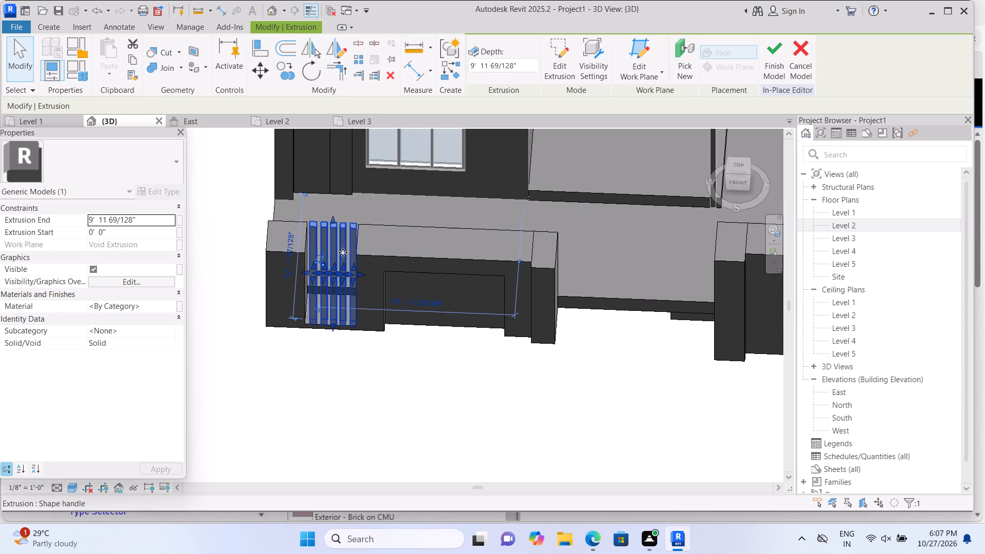
{"action": "left_click_drag", "start_coordinate": [332, 217], "coordinate": [332, 223]}
{"action": "left_click", "coordinate": [332, 223]}
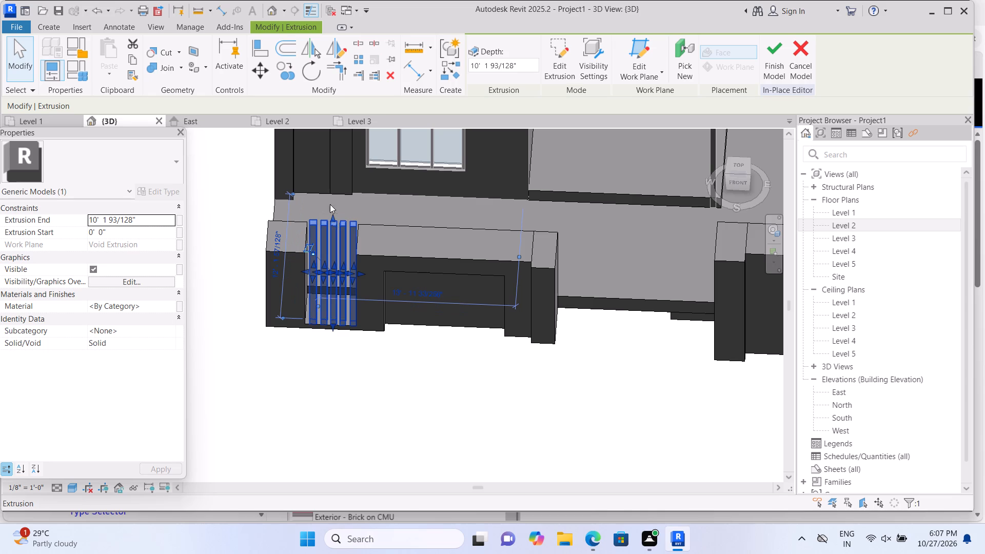
{"action": "left_click_drag", "start_coordinate": [332, 217], "coordinate": [331, 227]}
{"action": "left_click", "coordinate": [331, 227]}
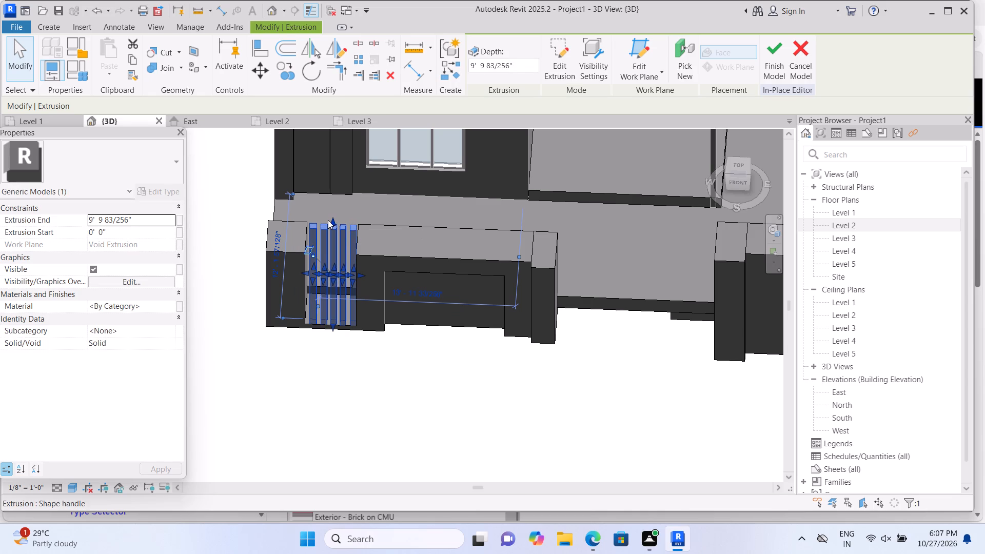
{"action": "left_click", "coordinate": [331, 221]}
{"action": "left_click", "coordinate": [331, 221]}
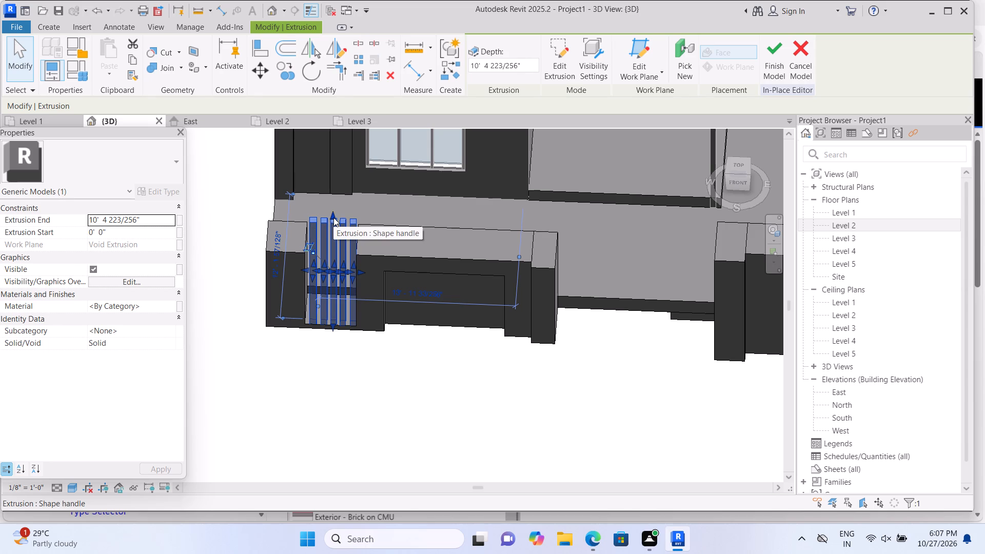
Shorten the five-bar extrusion in the boundary wall opening to an extrusion end of about 8'-7".
{"action": "left_click_drag", "start_coordinate": [333, 215], "coordinate": [334, 228]}
{"action": "left_click", "coordinate": [334, 228]}
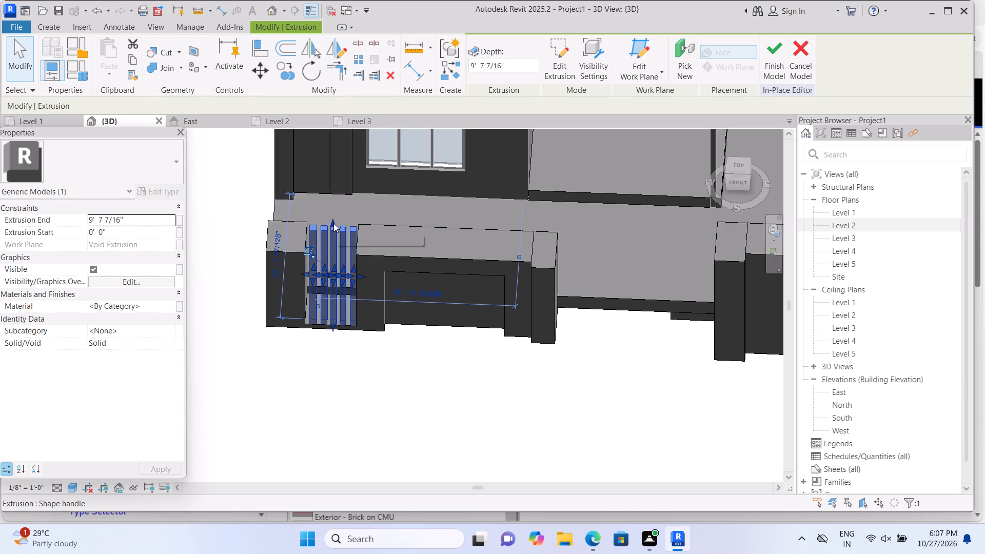
{"action": "left_click_drag", "start_coordinate": [331, 224], "coordinate": [332, 231]}
{"action": "left_click", "coordinate": [332, 231]}
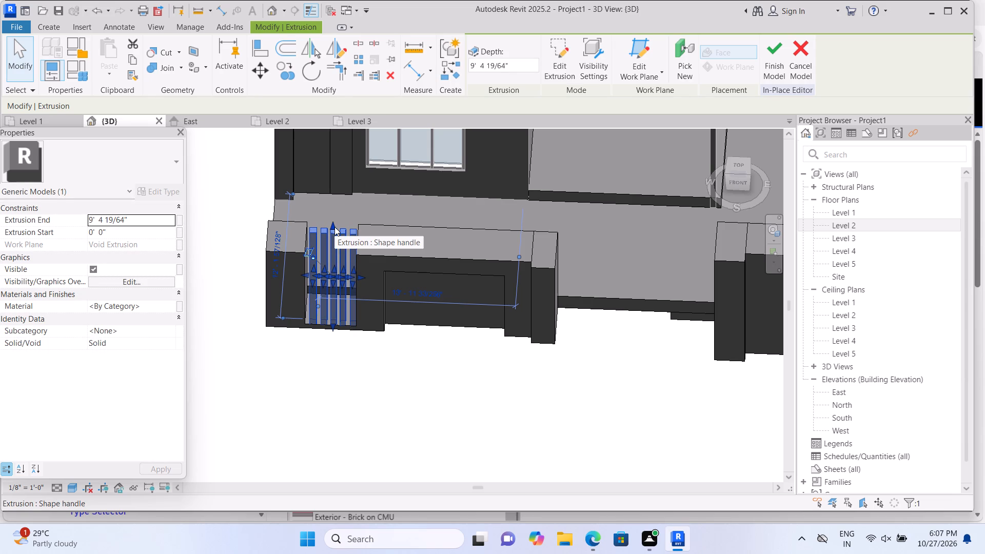
{"action": "left_click_drag", "start_coordinate": [331, 226], "coordinate": [331, 231]}
{"action": "left_click", "coordinate": [331, 231]}
{"action": "scroll", "coordinate": [331, 231], "scroll_direction": "up", "scroll_amount": 3}
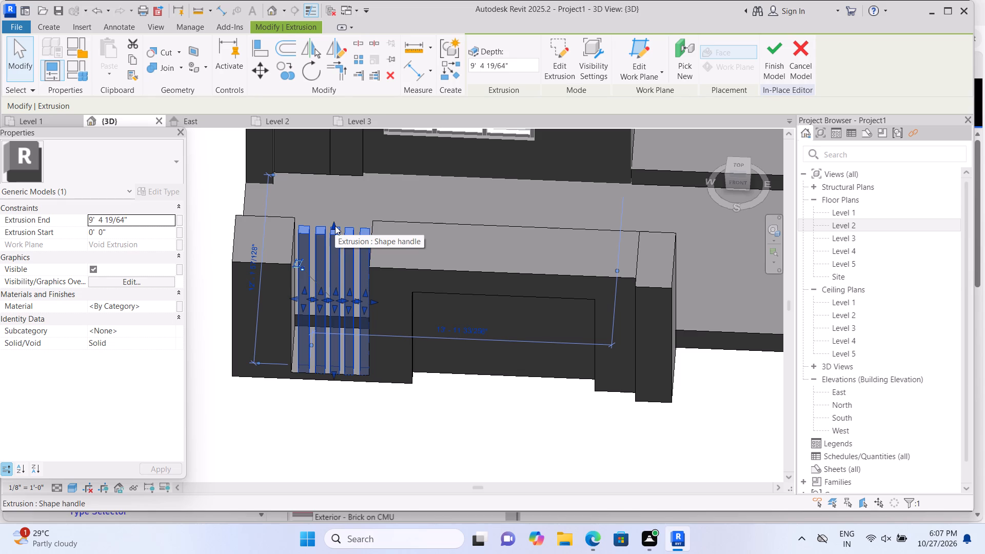
{"action": "left_click_drag", "start_coordinate": [335, 226], "coordinate": [330, 256]}
{"action": "left_click", "coordinate": [330, 256]}
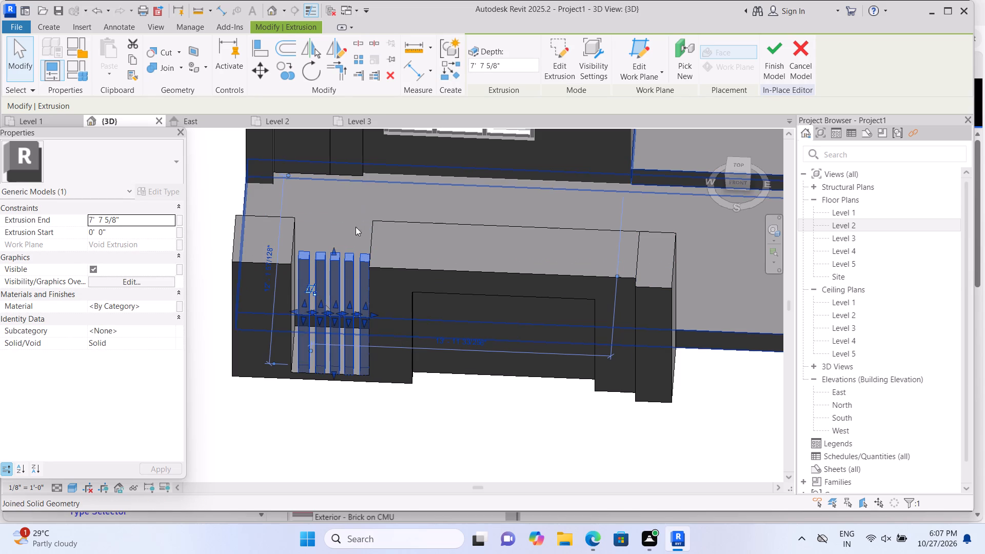
{"action": "left_click_drag", "start_coordinate": [332, 252], "coordinate": [333, 246]}
{"action": "left_click", "coordinate": [333, 246]}
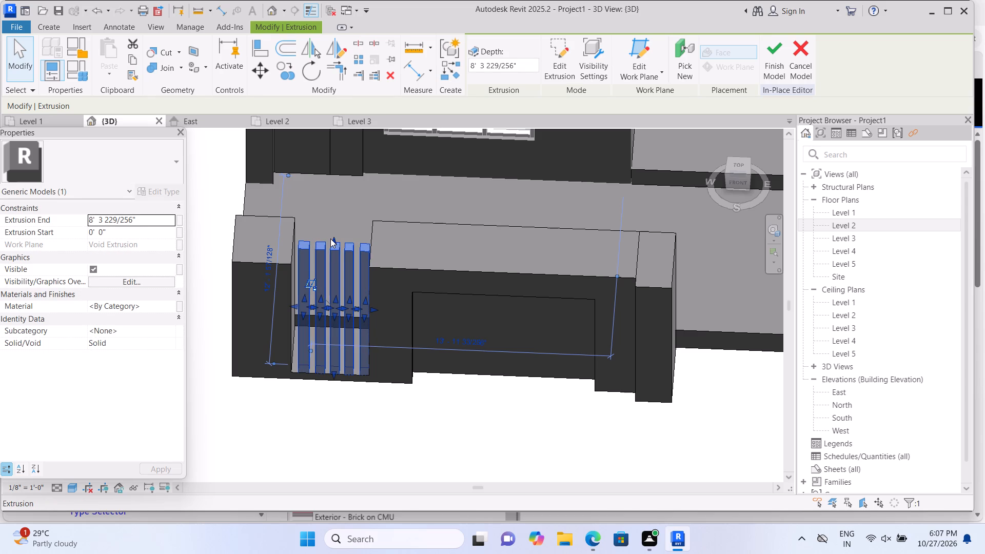
{"action": "left_click", "coordinate": [334, 243]}
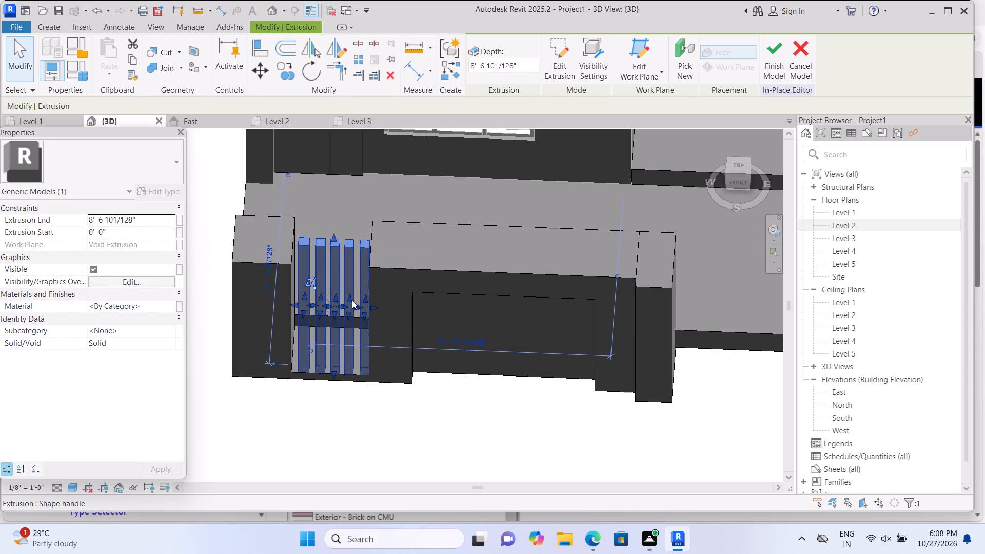
{"action": "left_click", "coordinate": [385, 419]}
Examine the boundary wall and bars together with the whole house, from the front and in the home 3D orientation.
{"action": "scroll", "coordinate": [385, 419], "scroll_direction": "down", "scroll_amount": 2}
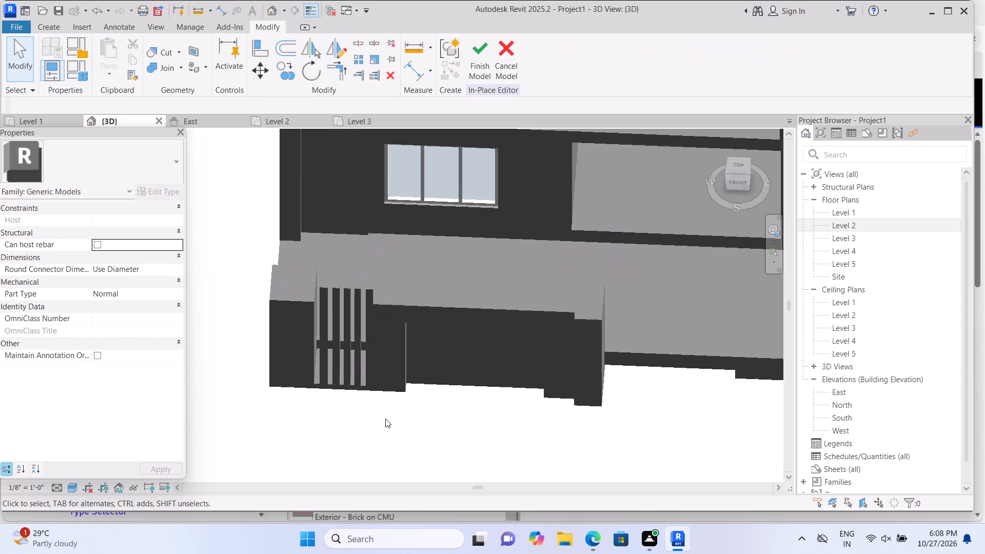
{"action": "scroll", "coordinate": [385, 419], "scroll_direction": "down", "scroll_amount": 4}
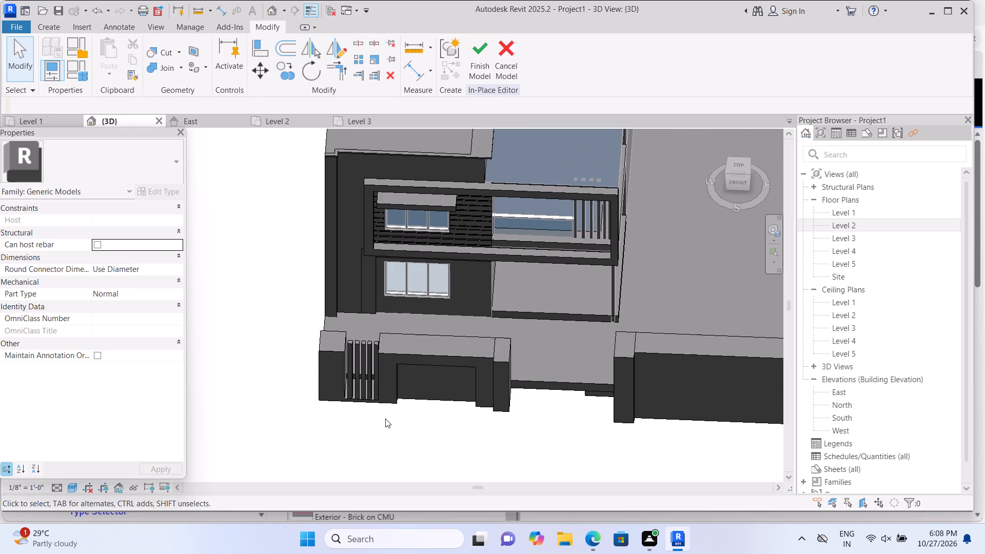
{"action": "scroll", "coordinate": [385, 419], "scroll_direction": "down", "scroll_amount": 2}
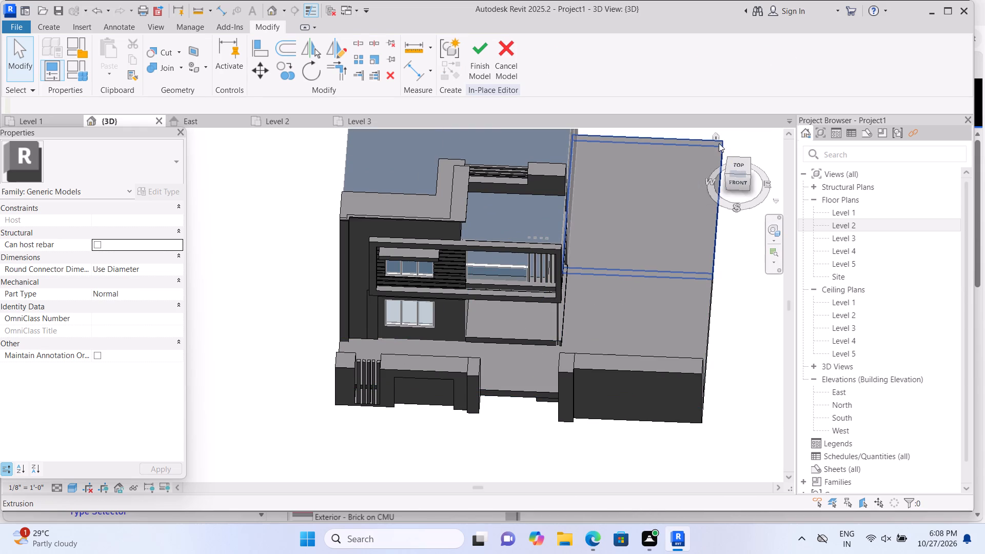
{"action": "left_click", "coordinate": [717, 135]}
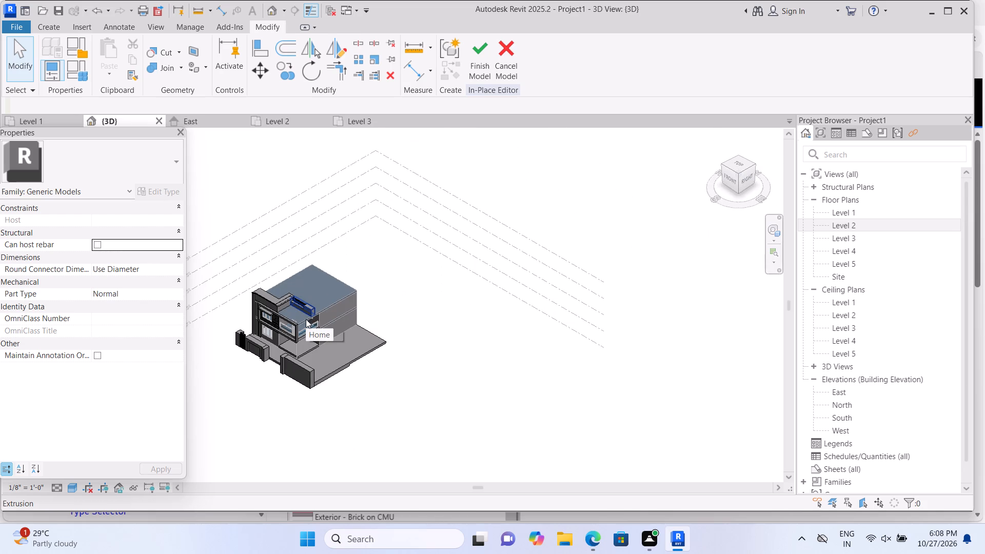
{"action": "scroll", "coordinate": [306, 319], "scroll_direction": "up", "scroll_amount": 4}
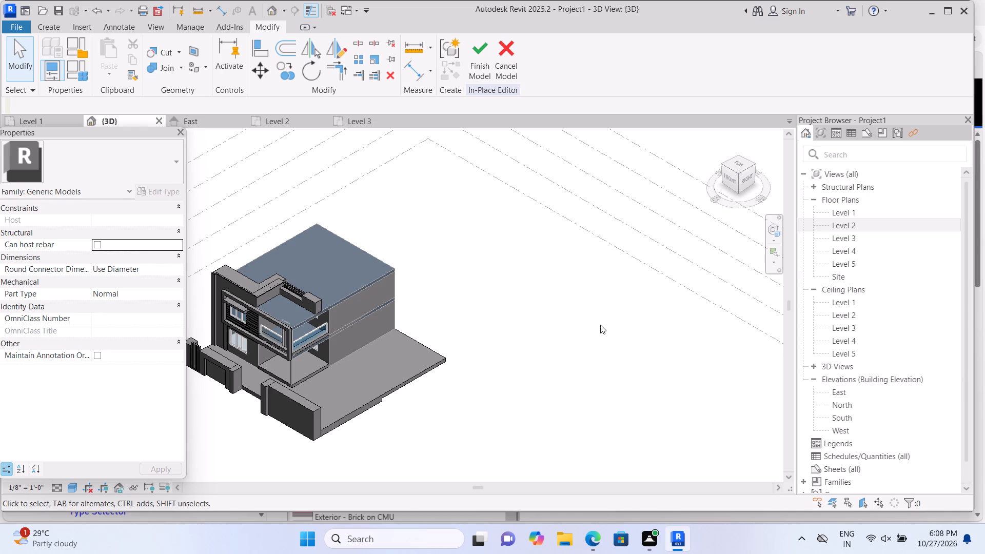
{"action": "scroll", "coordinate": [479, 334], "scroll_direction": "up", "scroll_amount": 1}
{"action": "middle_click", "coordinate": [479, 334]}
{"action": "scroll", "coordinate": [481, 334], "scroll_direction": "down", "scroll_amount": 5}
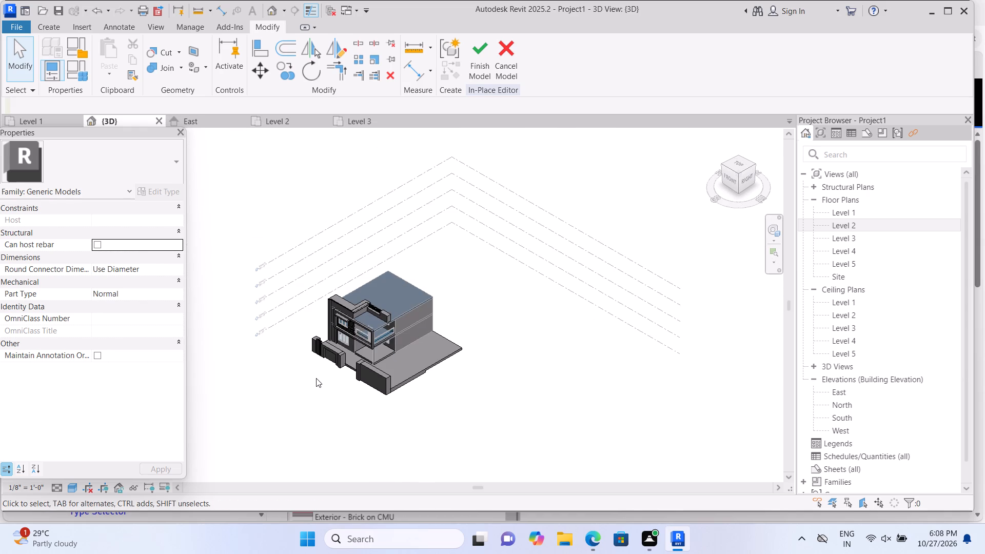
{"action": "scroll", "coordinate": [316, 379], "scroll_direction": "up", "scroll_amount": 6}
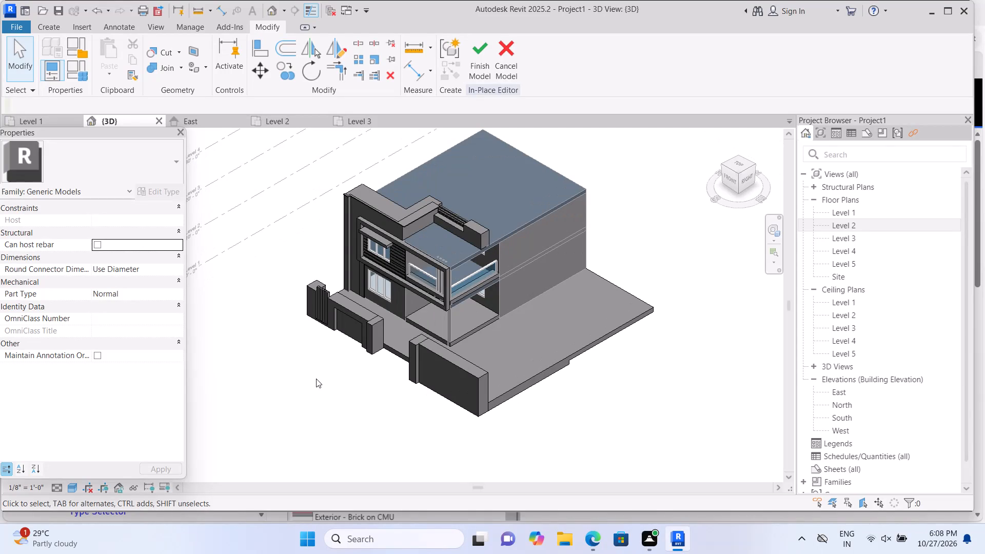
Set the 3D view's visual style to Realistic.
{"action": "left_click", "coordinate": [72, 487]}
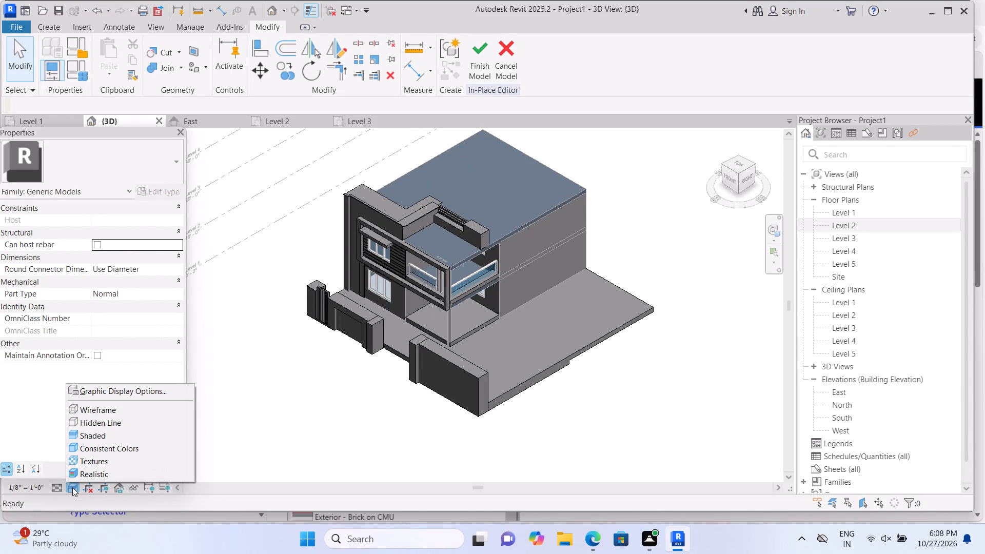
{"action": "left_click", "coordinate": [115, 471]}
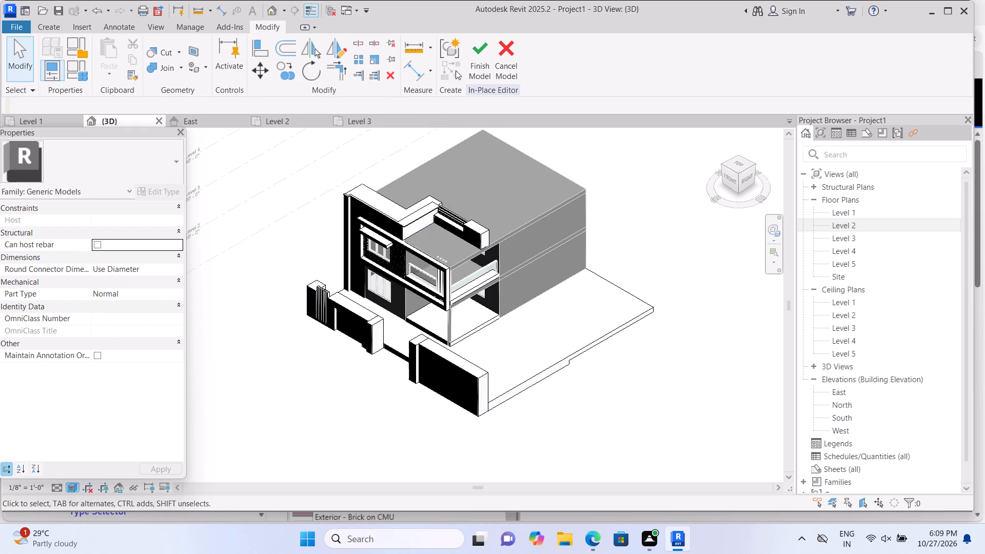
Finish the in-place boundary wall model and dismiss the save reminder without saving the project.
{"action": "left_click", "coordinate": [491, 67]}
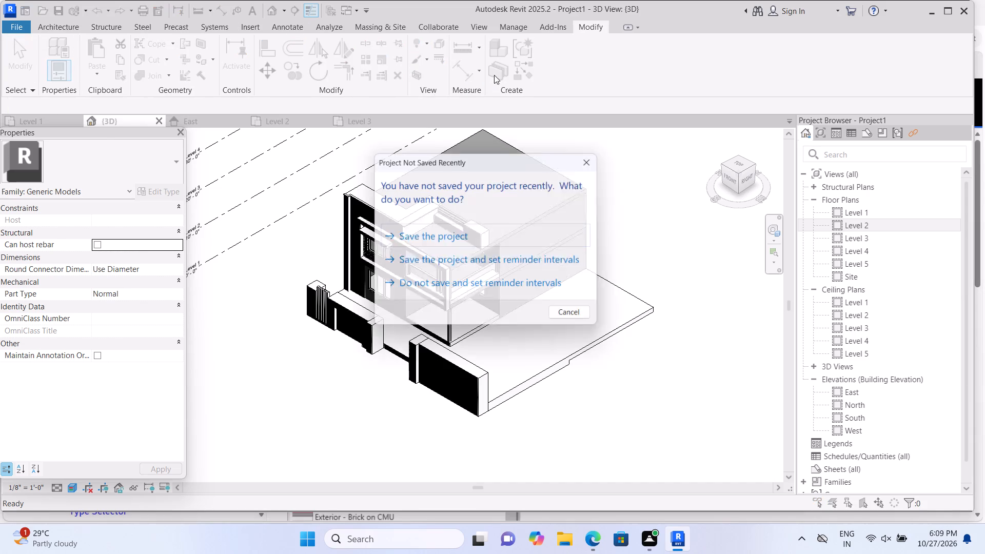
{"action": "left_click", "coordinate": [598, 157]}
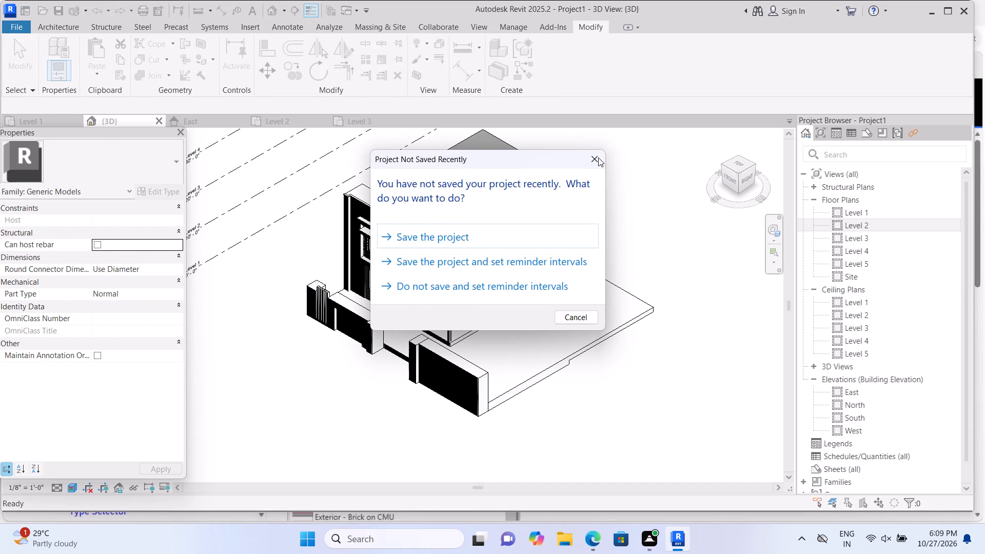
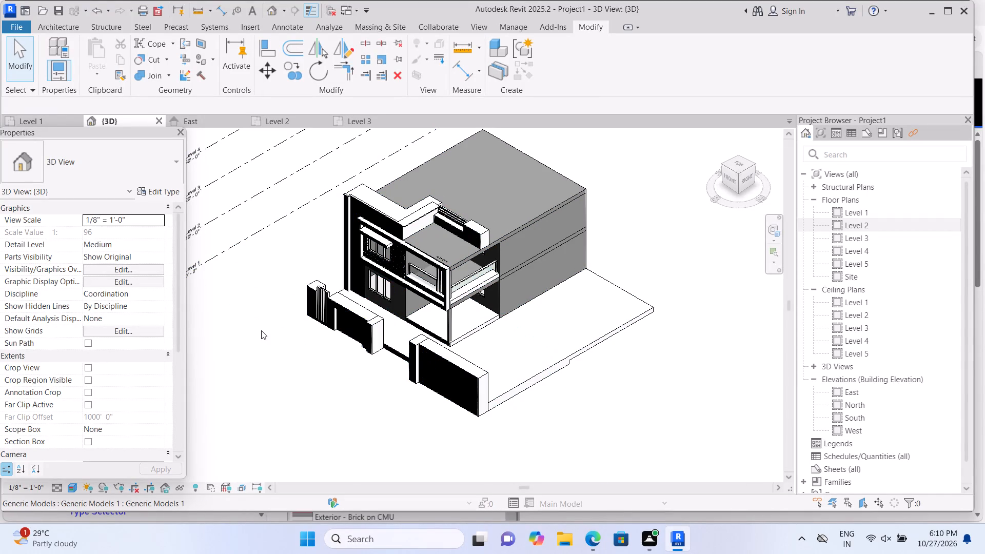
Lower the tops of the vertical bars at the upper-floor front balcony corner into the surrounding frame, and clear the selection.
{"action": "scroll", "coordinate": [261, 330], "scroll_direction": "up", "scroll_amount": 1}
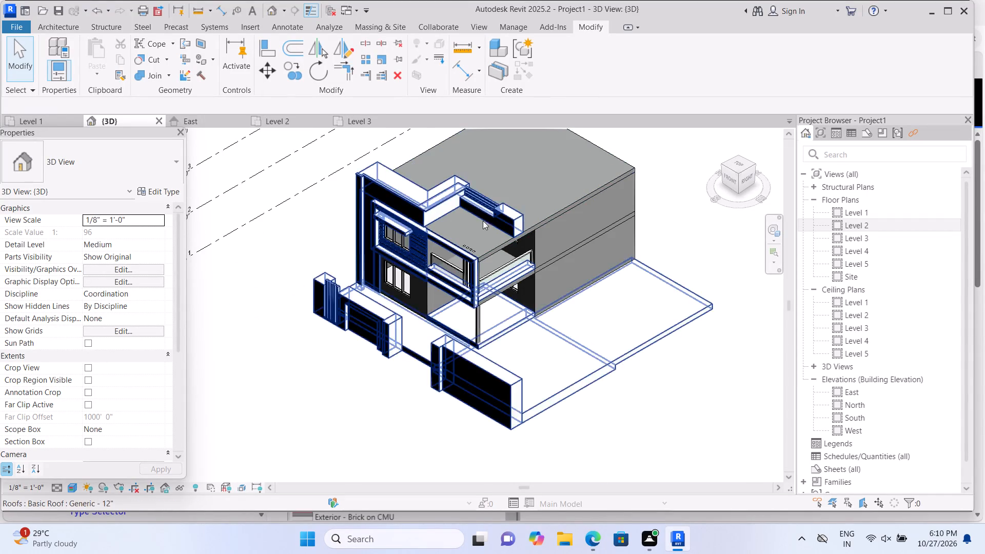
{"action": "scroll", "coordinate": [486, 233], "scroll_direction": "up", "scroll_amount": 6}
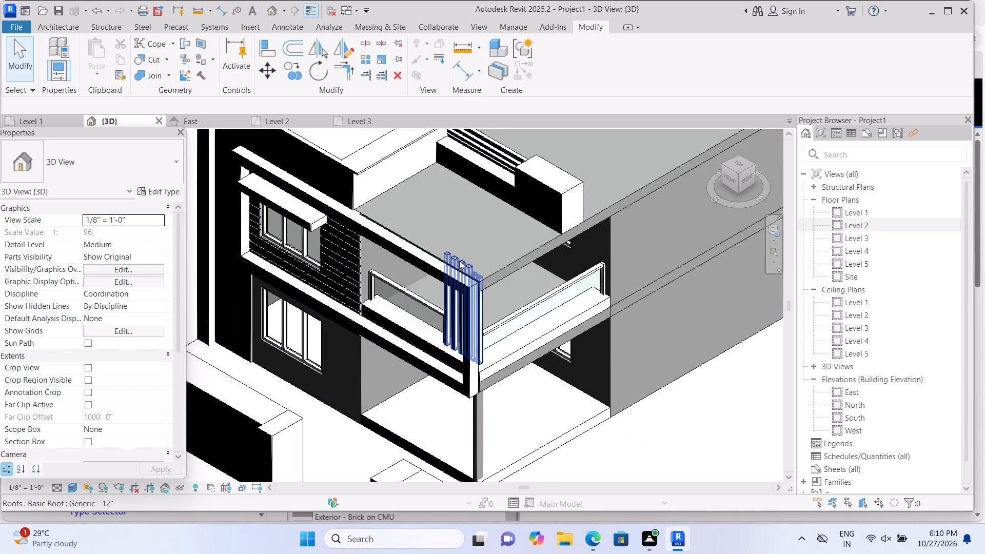
{"action": "left_click", "coordinate": [459, 256]}
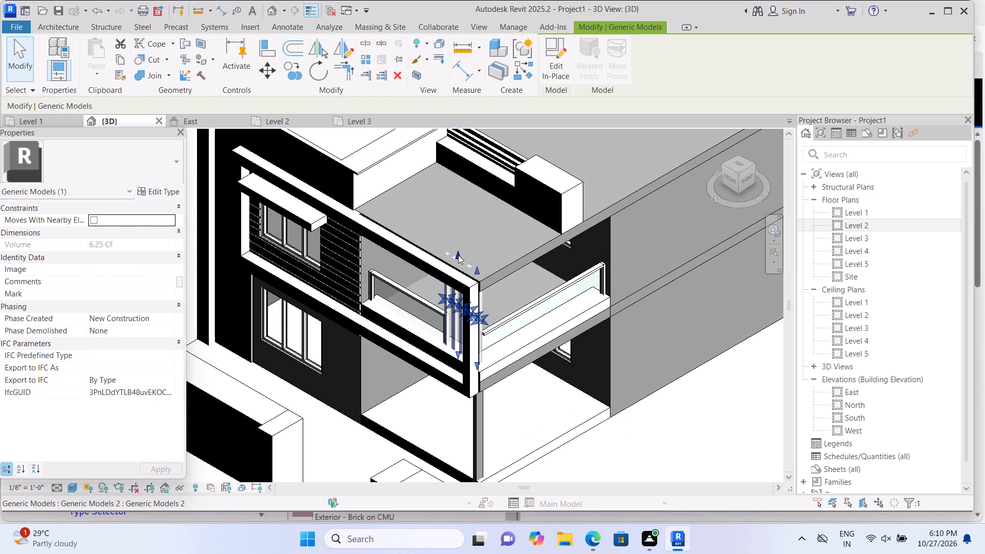
{"action": "left_click_drag", "start_coordinate": [457, 253], "coordinate": [457, 273]}
{"action": "left_click", "coordinate": [457, 273]}
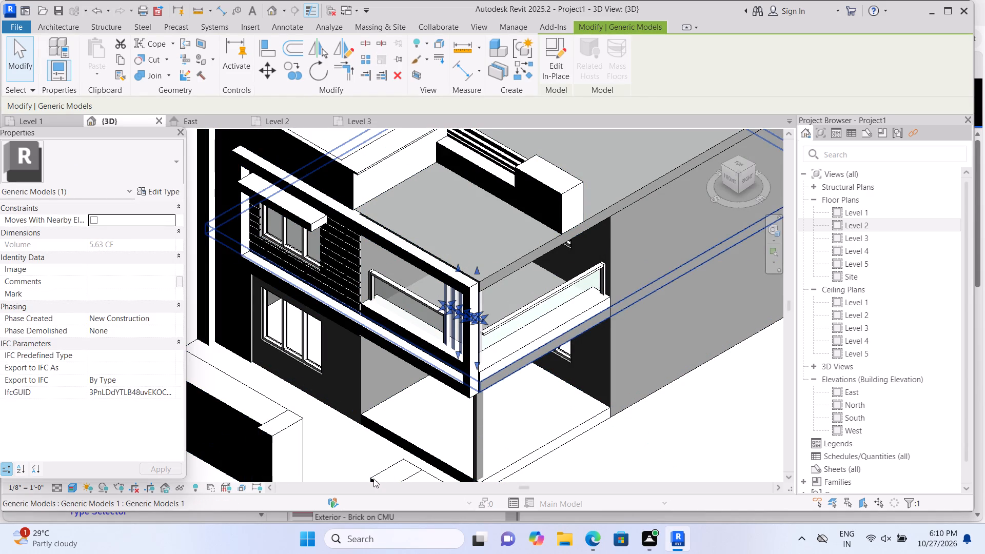
{"action": "left_click", "coordinate": [352, 465]}
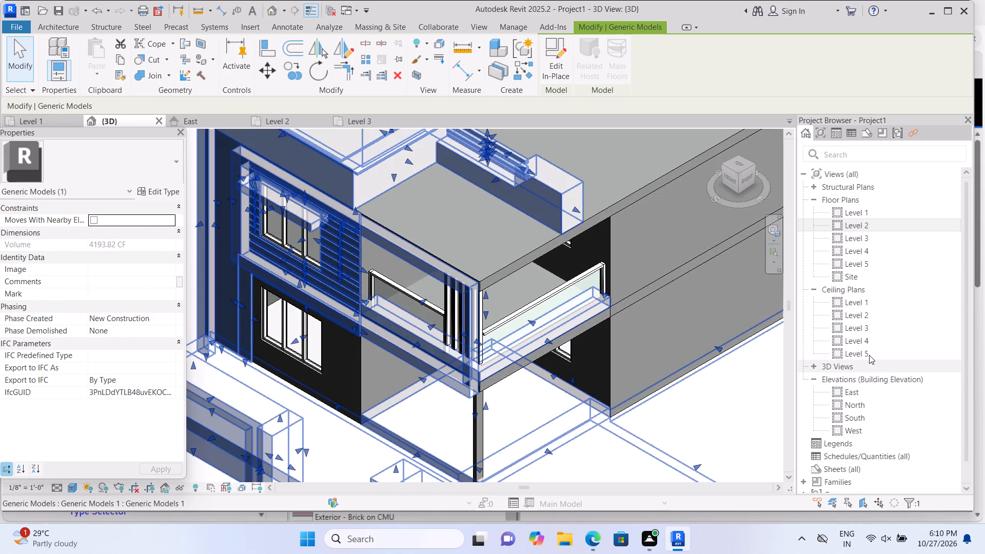
{"action": "left_click", "coordinate": [724, 399]}
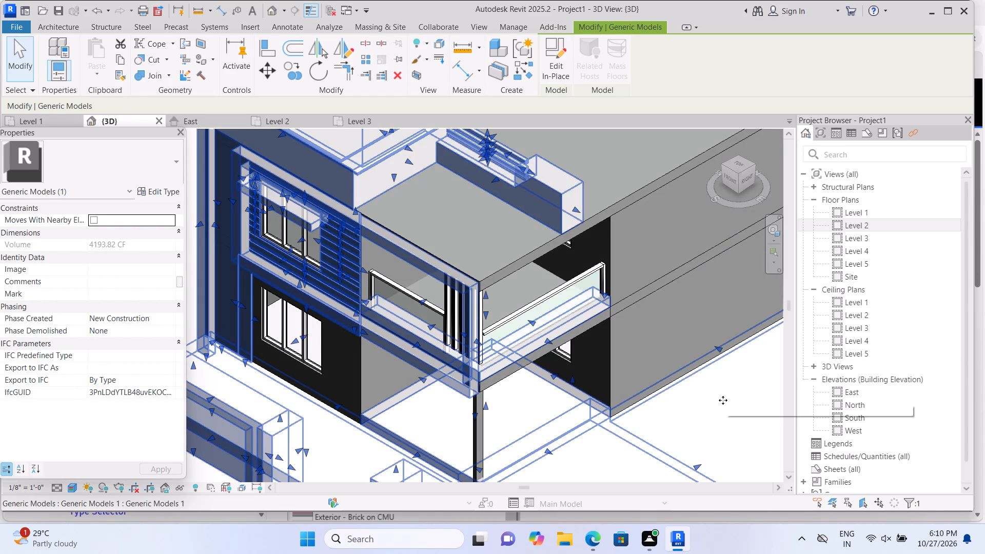
{"action": "key", "text": "Escape"}
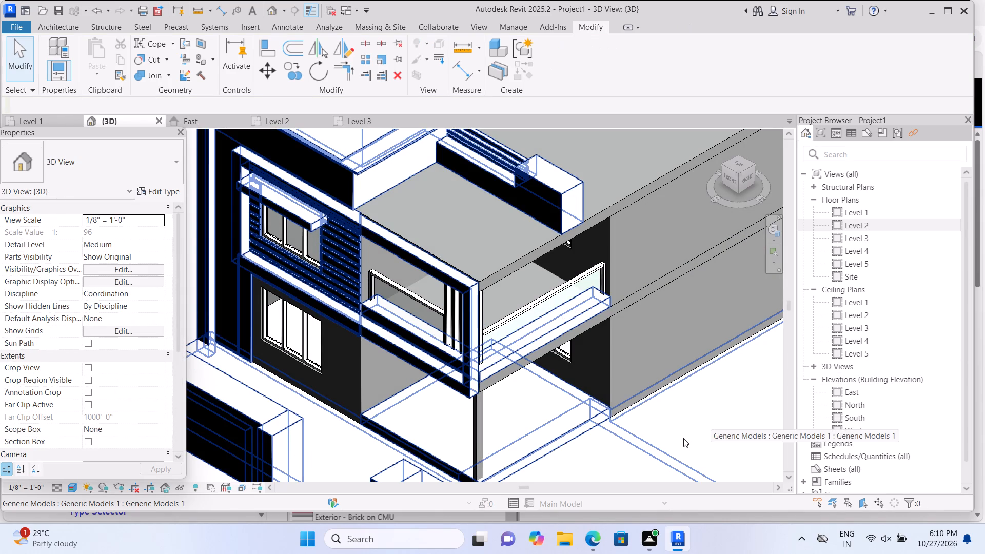
{"action": "key", "text": "Escape"}
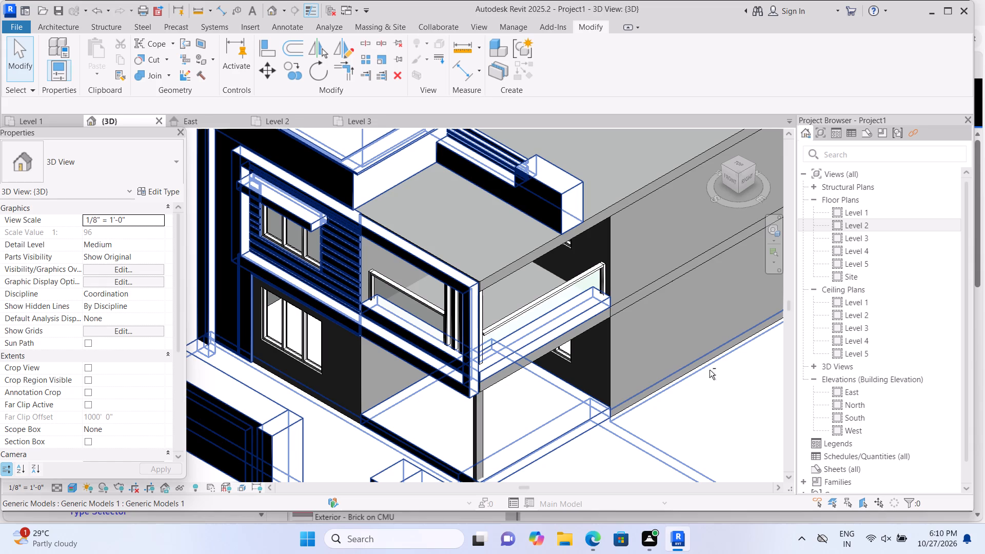
Examine the shortened balcony bars and the whole house with its boundary wall from low and raised front-corner angles.
{"action": "middle_click_drag", "start_coordinate": [714, 417], "coordinate": [721, 259], "text": "shift"}
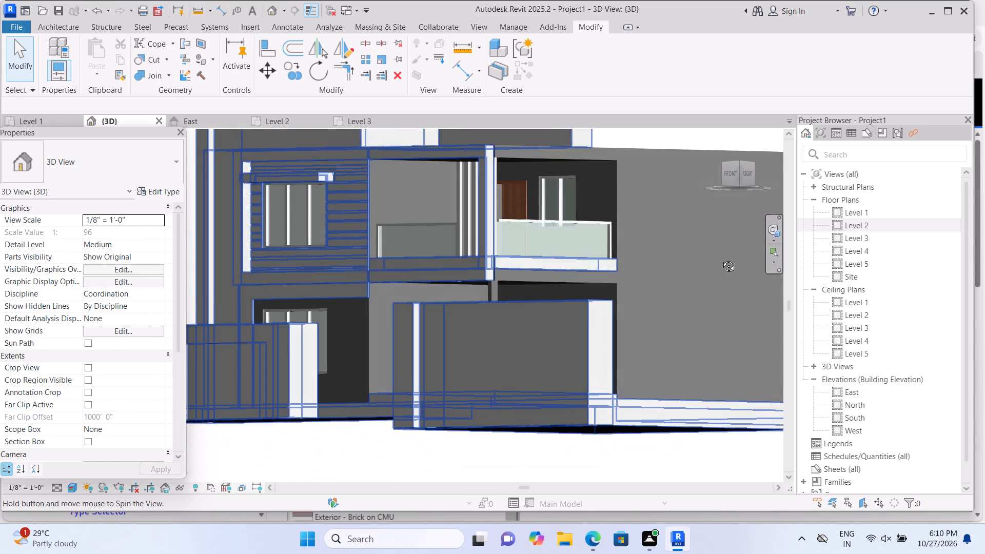
{"action": "middle_click_drag", "start_coordinate": [721, 259], "coordinate": [715, 335], "text": "shift"}
{"action": "scroll", "coordinate": [715, 373], "scroll_direction": "down", "scroll_amount": 1}
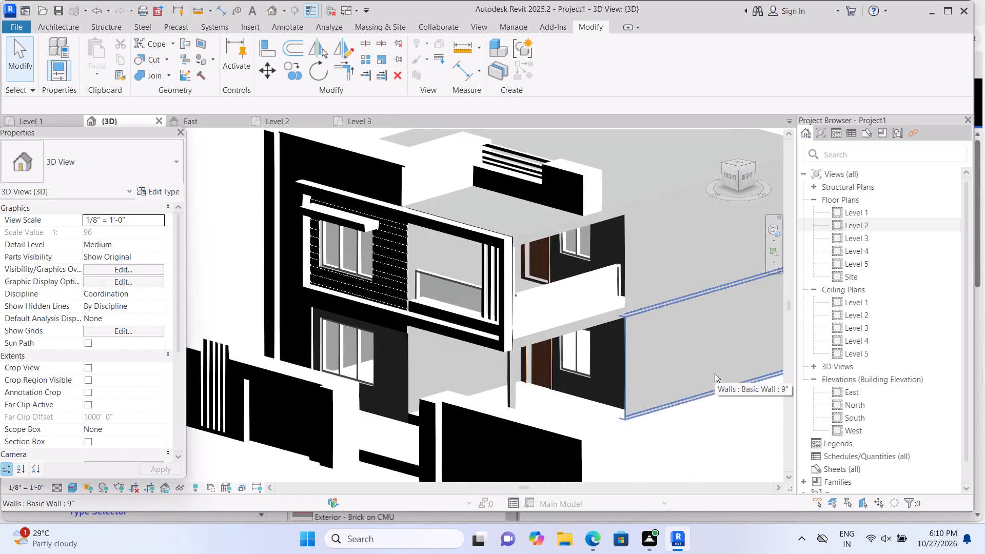
{"action": "scroll", "coordinate": [715, 373], "scroll_direction": "down", "scroll_amount": 2}
{"action": "middle_click_drag", "start_coordinate": [715, 373], "coordinate": [662, 380]}
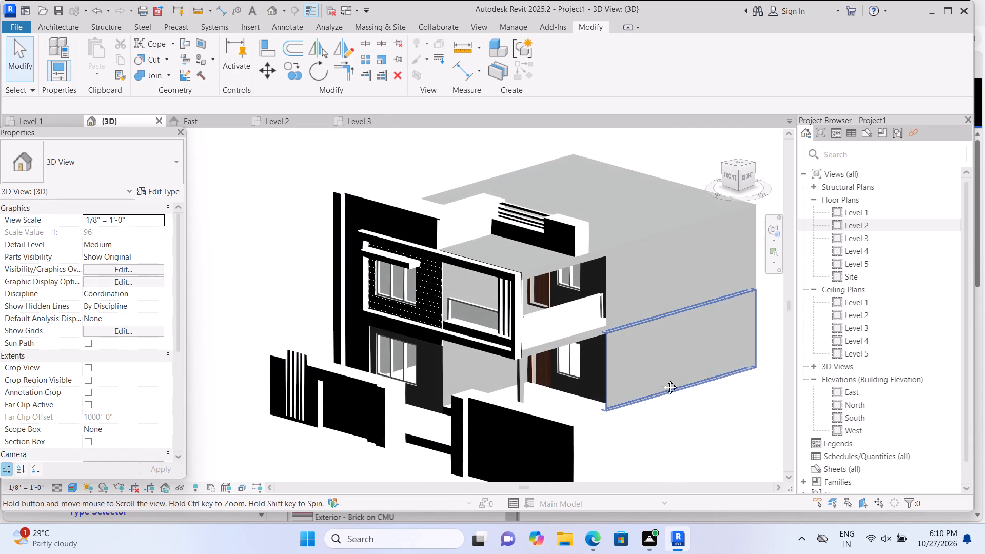
{"action": "middle_click_drag", "start_coordinate": [662, 380], "coordinate": [643, 356]}
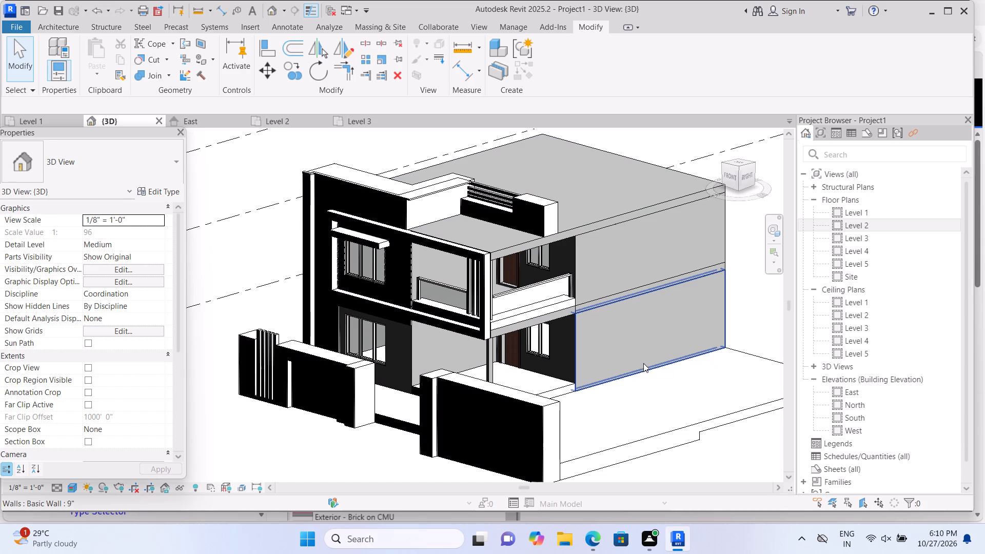
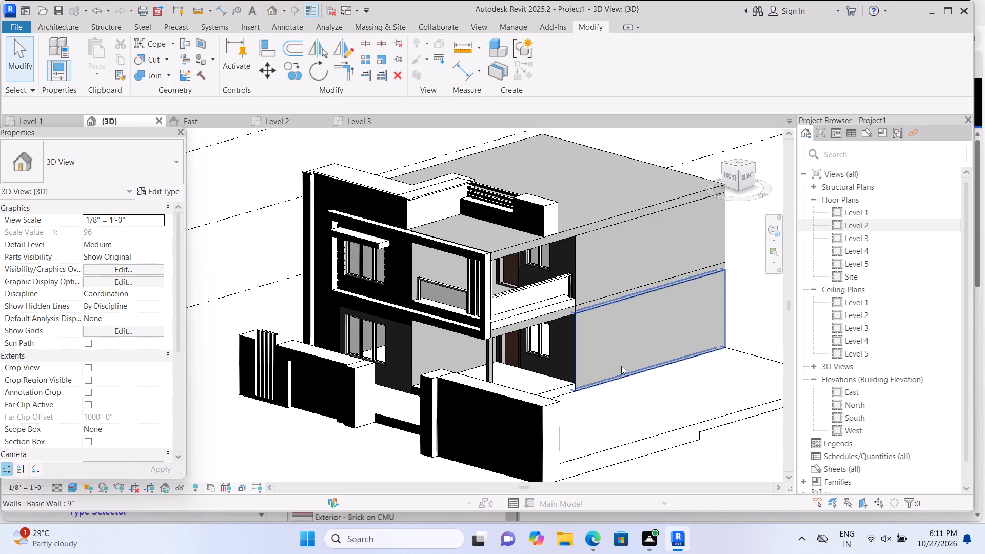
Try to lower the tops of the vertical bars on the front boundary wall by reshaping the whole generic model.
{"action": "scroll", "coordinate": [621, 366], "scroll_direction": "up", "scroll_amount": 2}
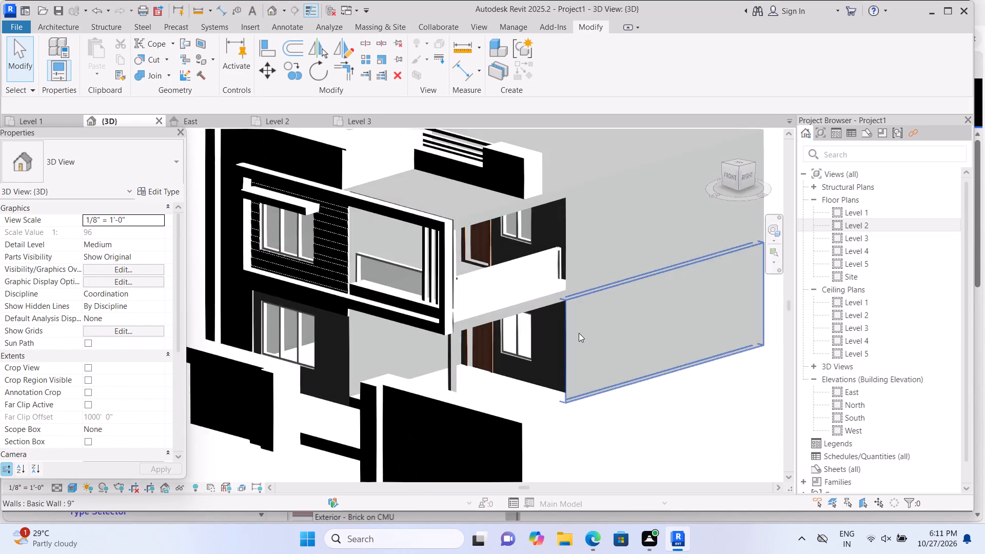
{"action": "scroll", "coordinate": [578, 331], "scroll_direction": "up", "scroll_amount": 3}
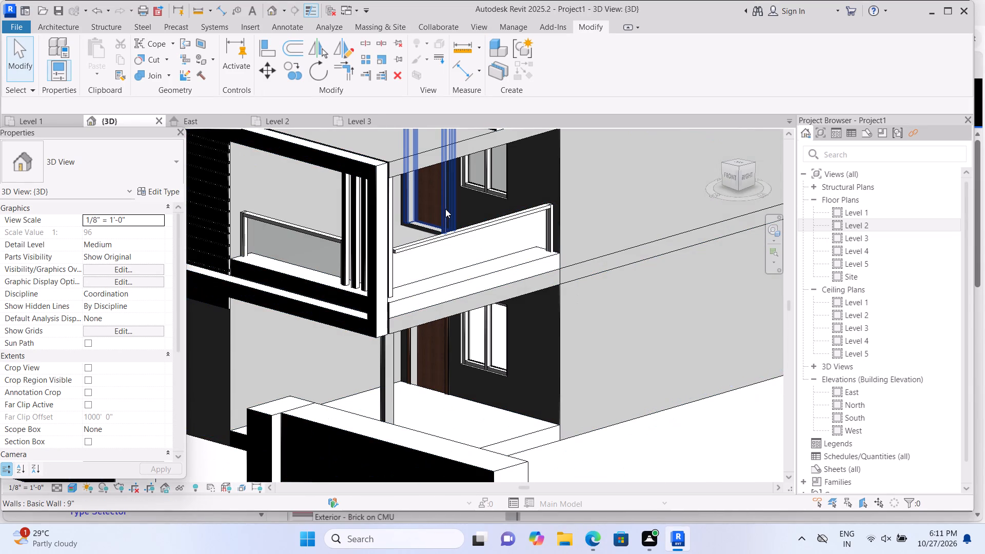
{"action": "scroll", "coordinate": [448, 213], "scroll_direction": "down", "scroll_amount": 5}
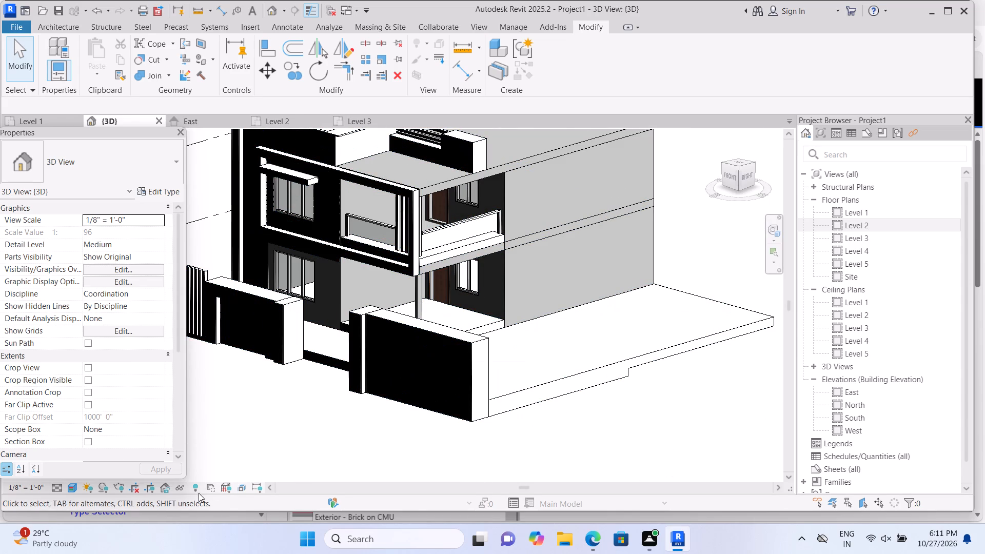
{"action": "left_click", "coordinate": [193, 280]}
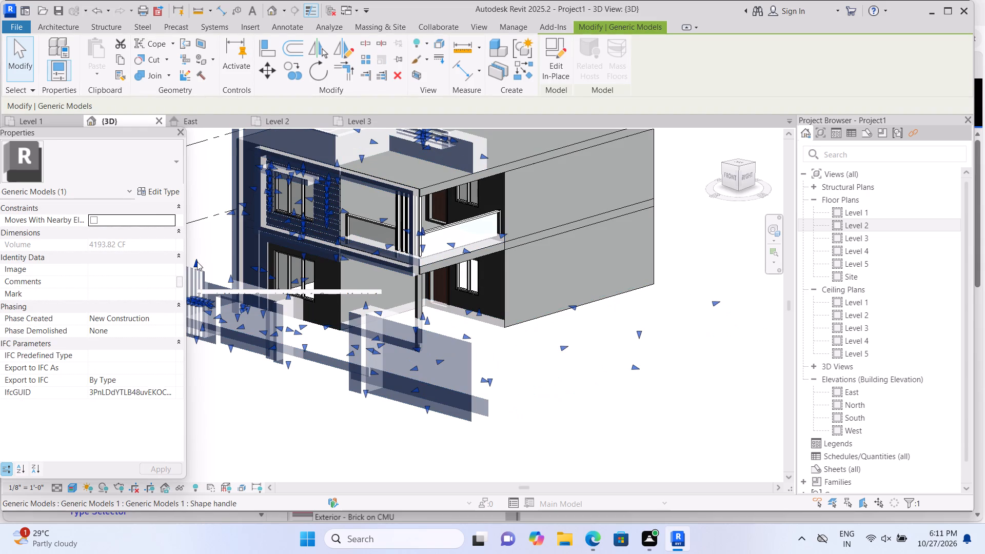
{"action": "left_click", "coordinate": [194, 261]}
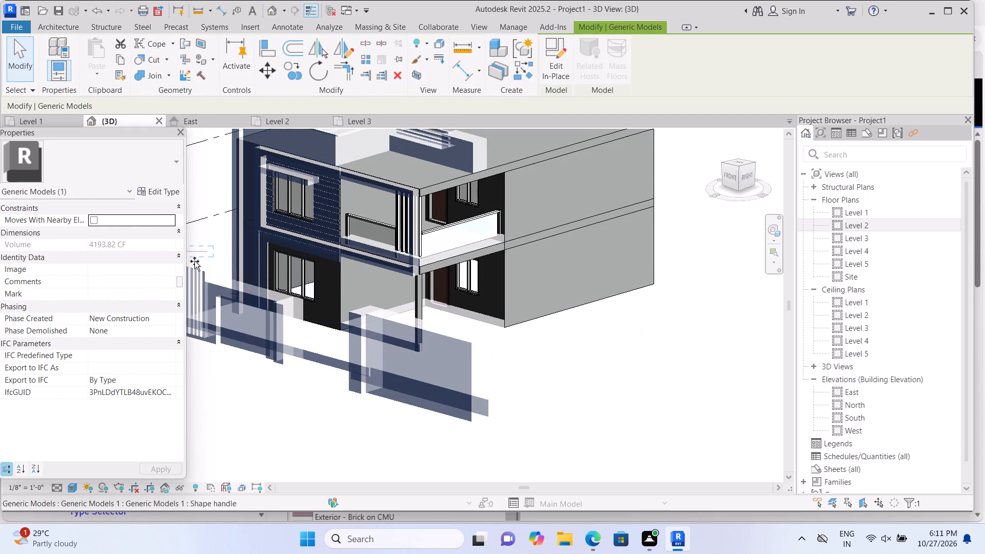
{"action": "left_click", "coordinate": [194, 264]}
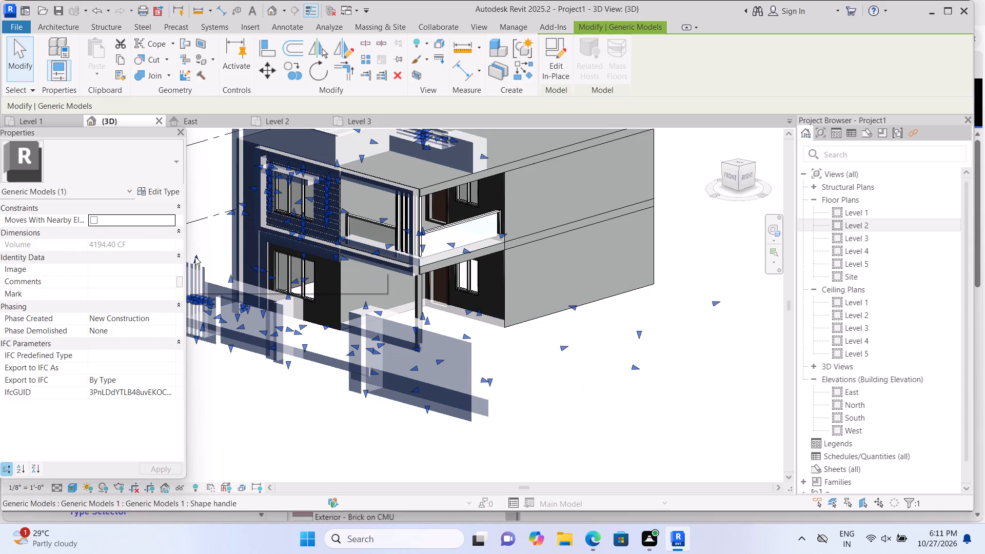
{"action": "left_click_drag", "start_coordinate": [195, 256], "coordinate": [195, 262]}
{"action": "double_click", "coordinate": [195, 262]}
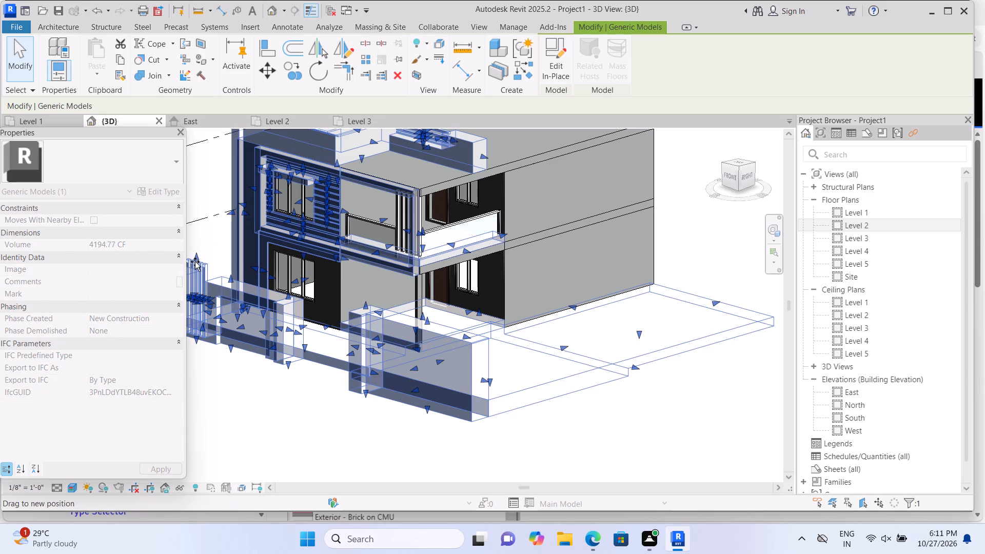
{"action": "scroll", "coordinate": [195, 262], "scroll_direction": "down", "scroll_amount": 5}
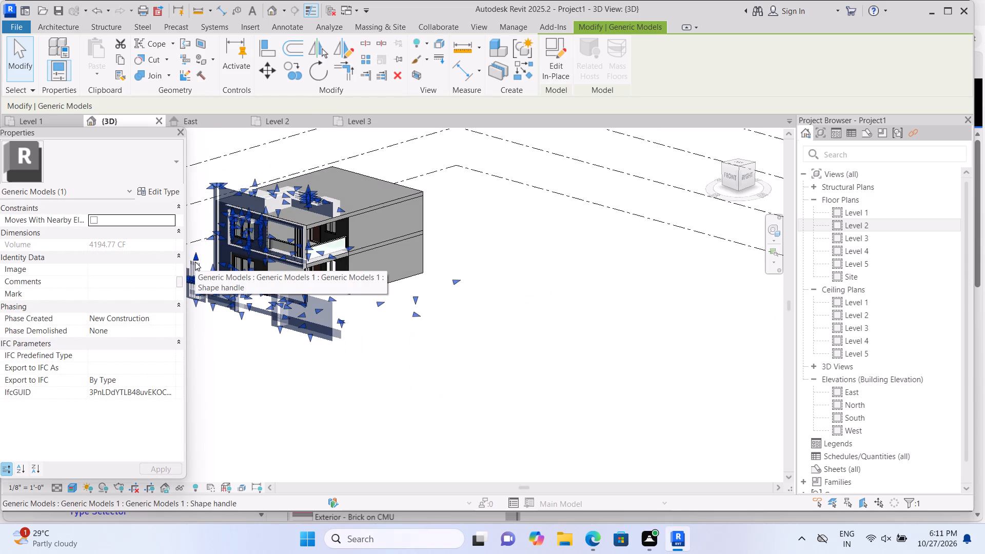
Edit the generic model in place and lower the front boundary wall's vertical bar extrusion down to the adjoining wall top.
{"action": "left_click", "coordinate": [561, 64]}
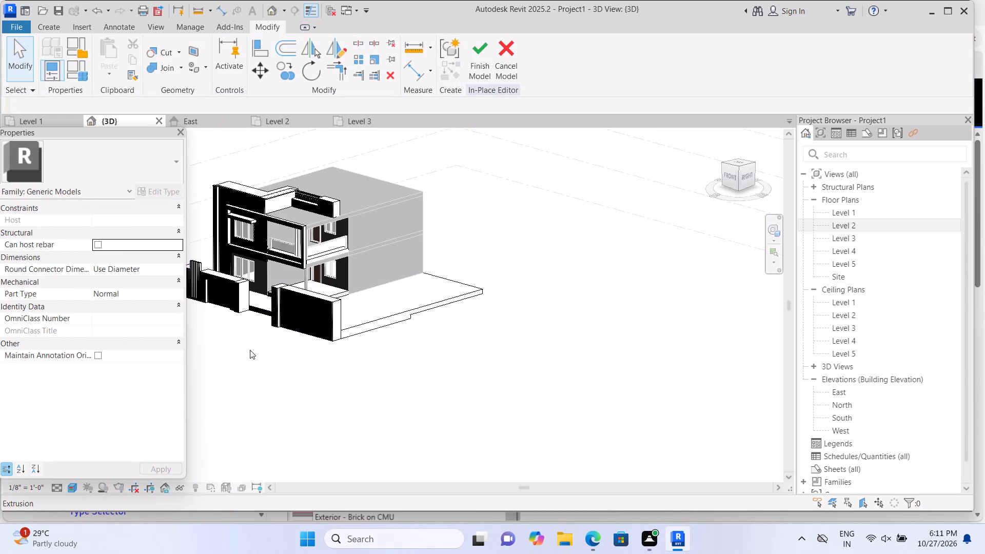
{"action": "scroll", "coordinate": [268, 220], "scroll_direction": "up", "scroll_amount": 2}
{"action": "middle_click", "coordinate": [268, 220]}
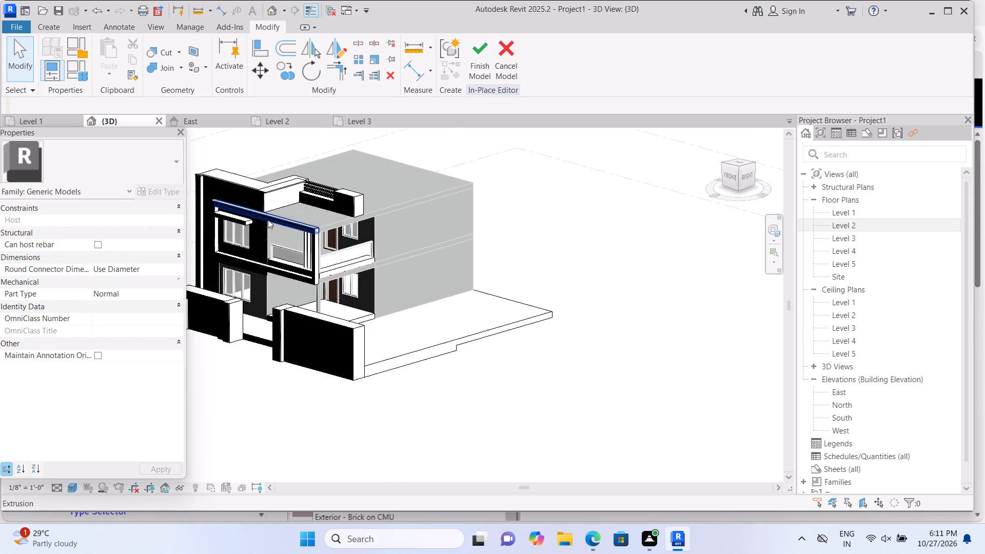
{"action": "middle_click", "coordinate": [268, 220]}
{"action": "scroll", "coordinate": [268, 220], "scroll_direction": "down", "scroll_amount": 5}
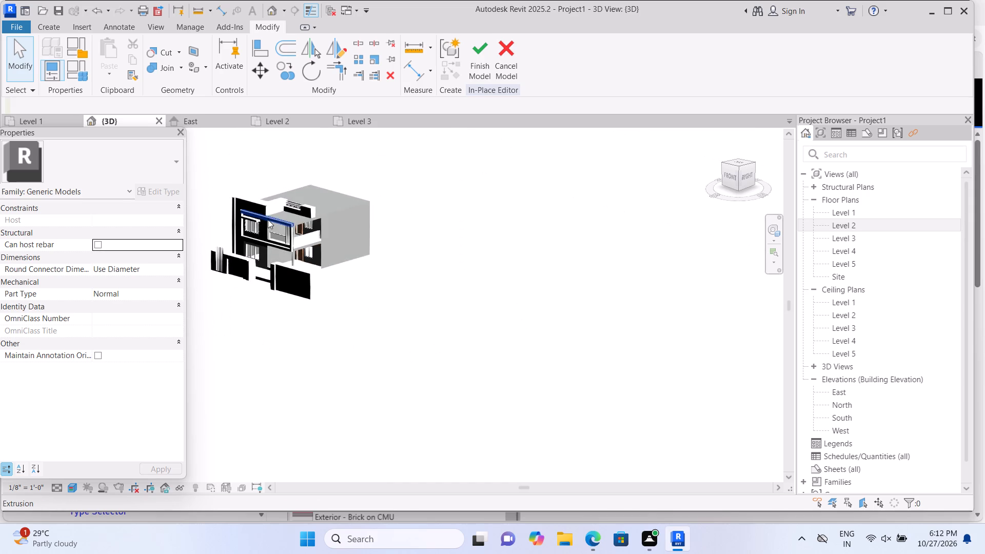
{"action": "scroll", "coordinate": [268, 220], "scroll_direction": "up", "scroll_amount": 1}
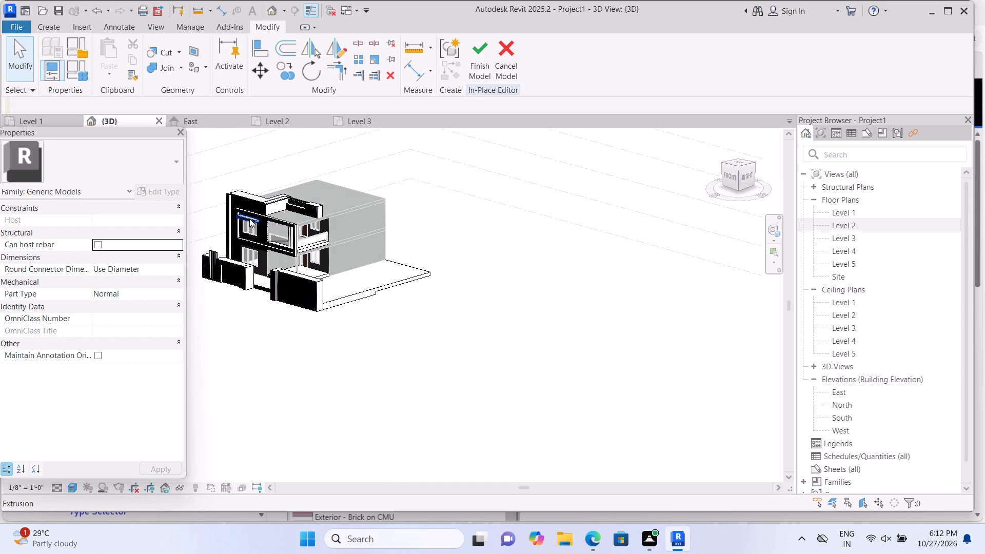
{"action": "scroll", "coordinate": [216, 224], "scroll_direction": "up", "scroll_amount": 7}
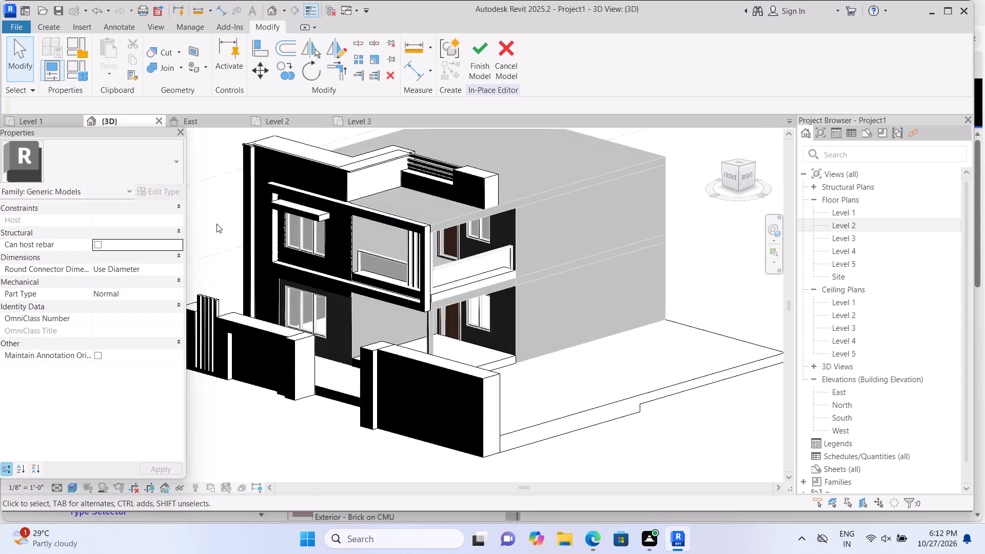
{"action": "middle_click", "coordinate": [216, 224]}
{"action": "left_click", "coordinate": [207, 301]}
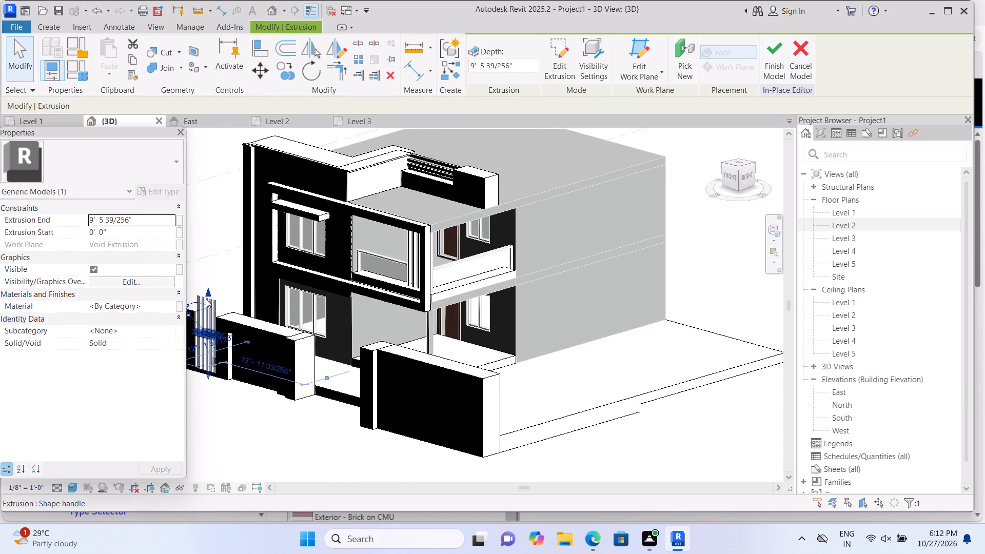
{"action": "left_click", "coordinate": [206, 292]}
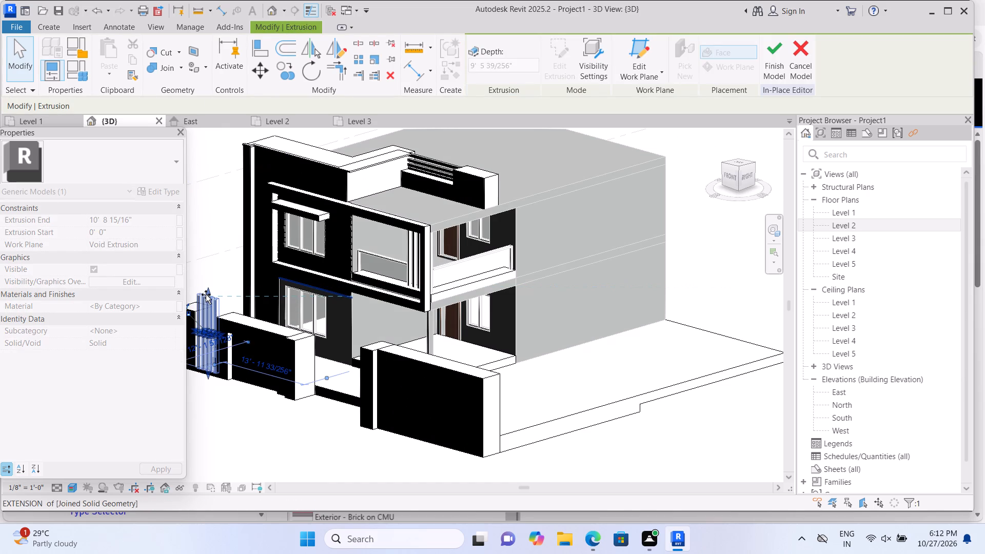
{"action": "left_click", "coordinate": [206, 294]}
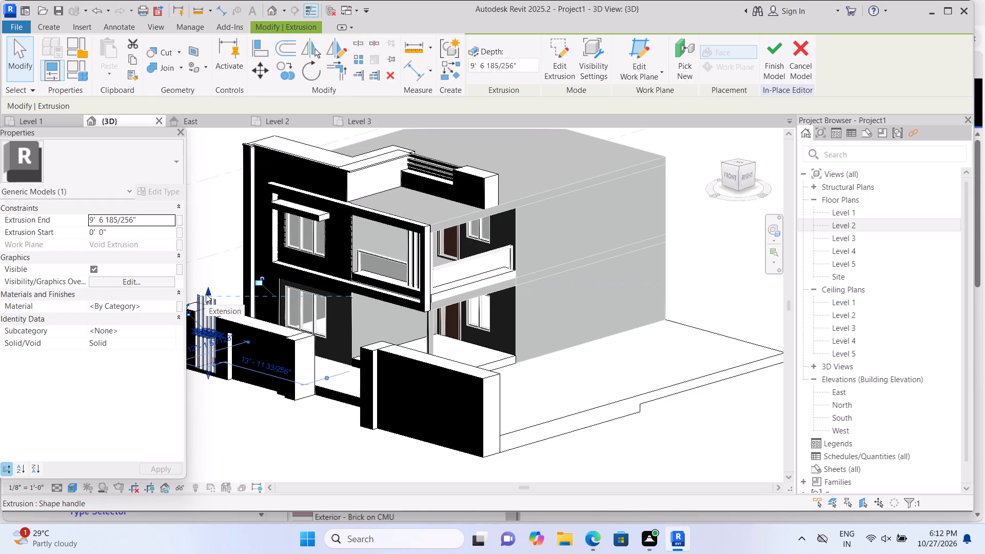
{"action": "left_click_drag", "start_coordinate": [207, 290], "coordinate": [207, 299]}
{"action": "left_click", "coordinate": [207, 299]}
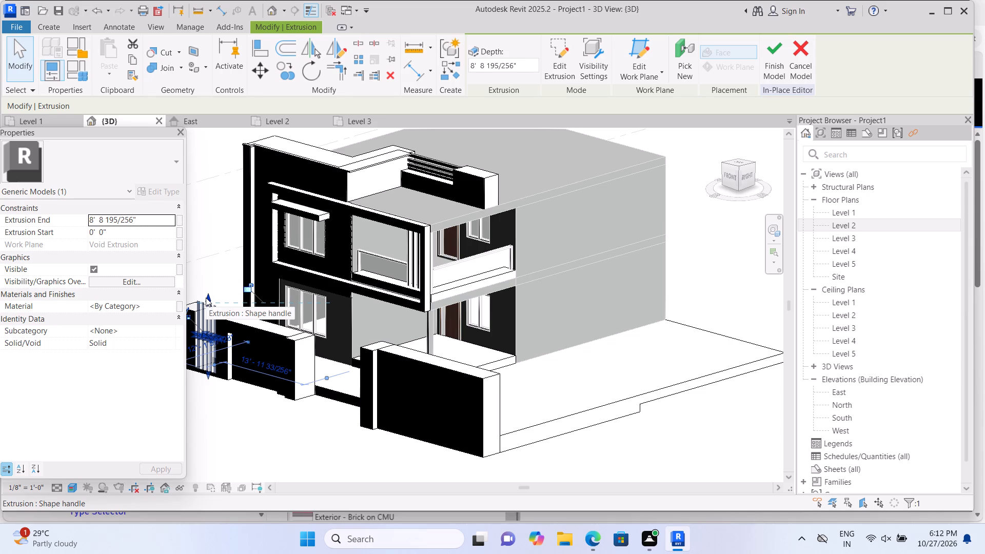
{"action": "left_click", "coordinate": [206, 298]}
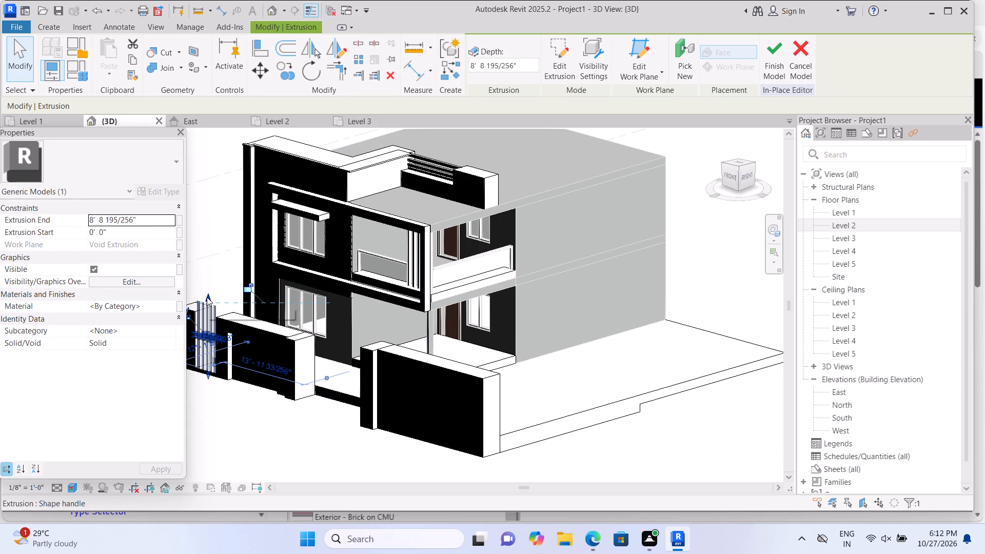
{"action": "left_click_drag", "start_coordinate": [207, 297], "coordinate": [205, 302]}
{"action": "left_click", "coordinate": [205, 302]}
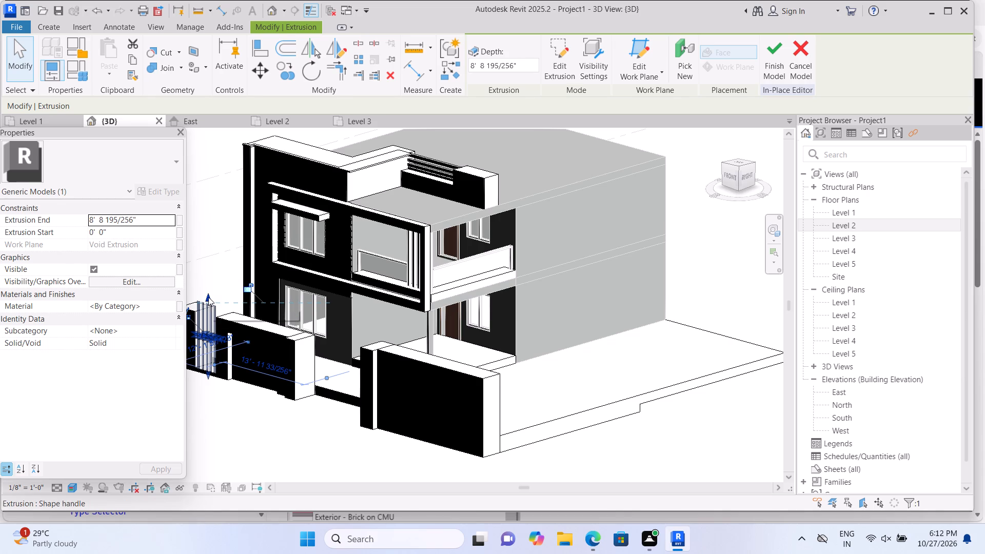
{"action": "left_click_drag", "start_coordinate": [208, 297], "coordinate": [208, 320]}
{"action": "left_click", "coordinate": [214, 295]}
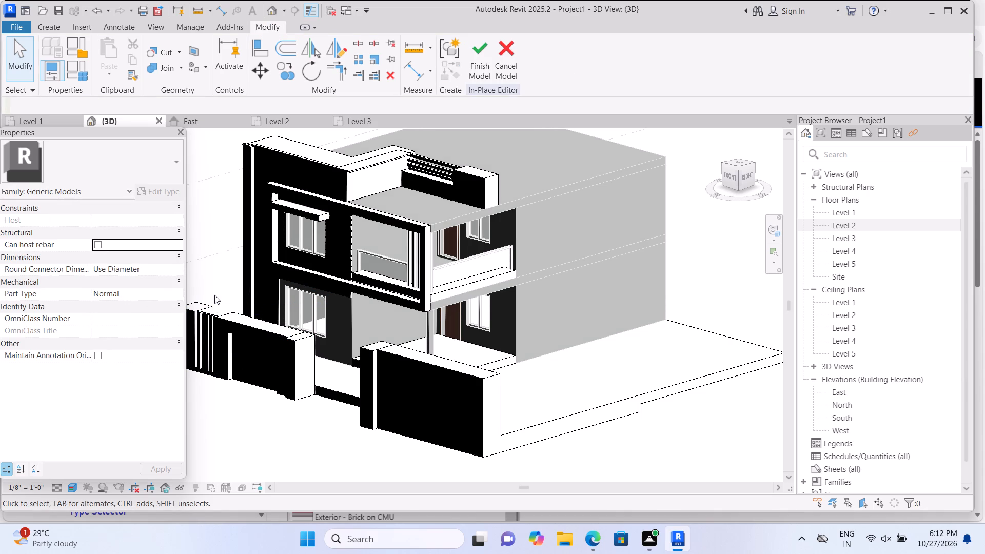
Finish the in-place model edit and check the shortened boundary wall bars against the whole house.
{"action": "scroll", "coordinate": [216, 295], "scroll_direction": "down", "scroll_amount": 2}
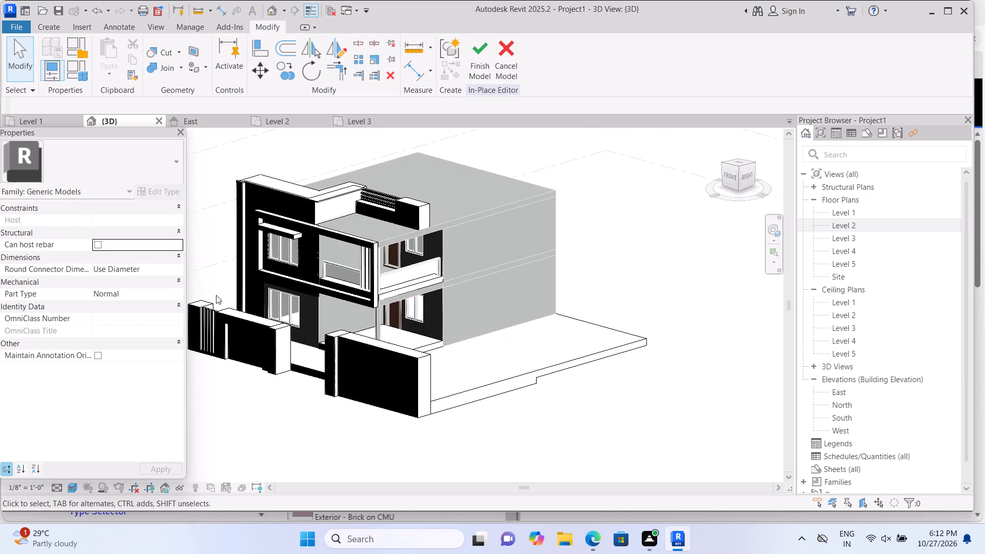
{"action": "middle_click_drag", "start_coordinate": [208, 279], "coordinate": [251, 303]}
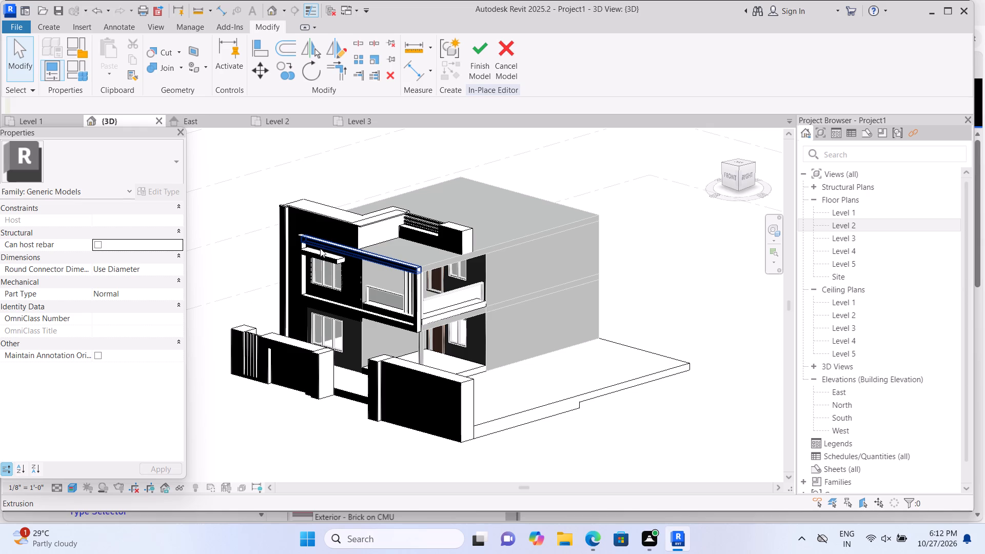
{"action": "left_click", "coordinate": [490, 77]}
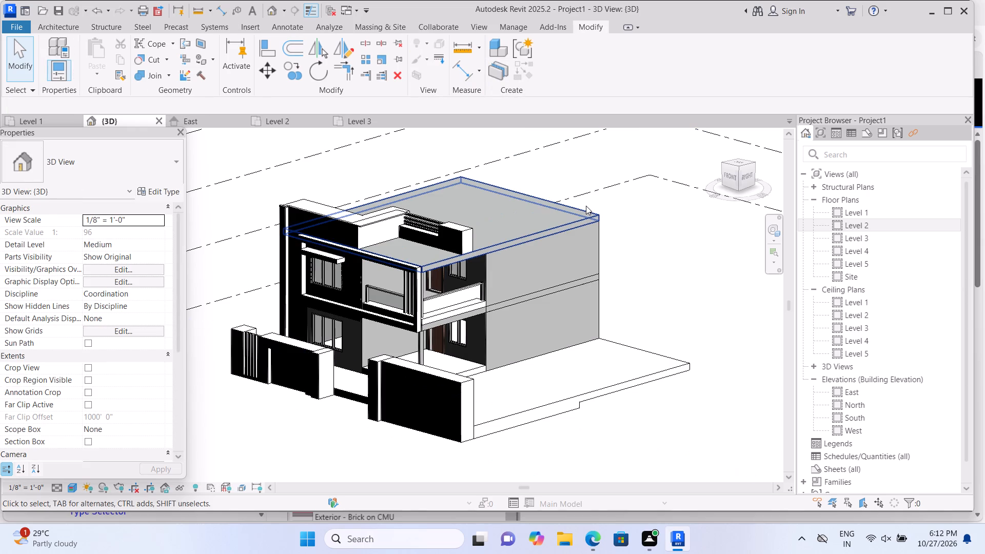
{"action": "scroll", "coordinate": [586, 206], "scroll_direction": "up", "scroll_amount": 1}
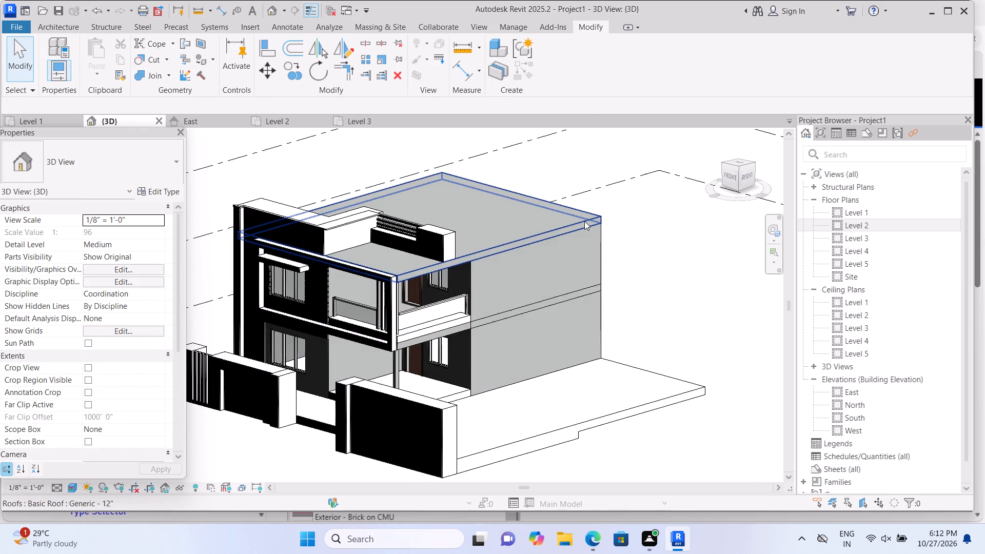
{"action": "scroll", "coordinate": [584, 221], "scroll_direction": "down", "scroll_amount": 1}
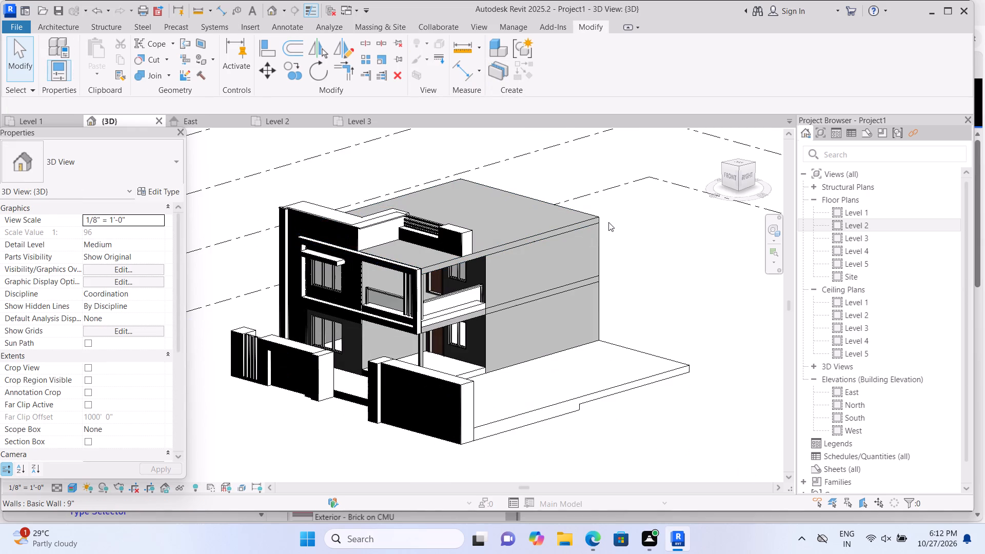
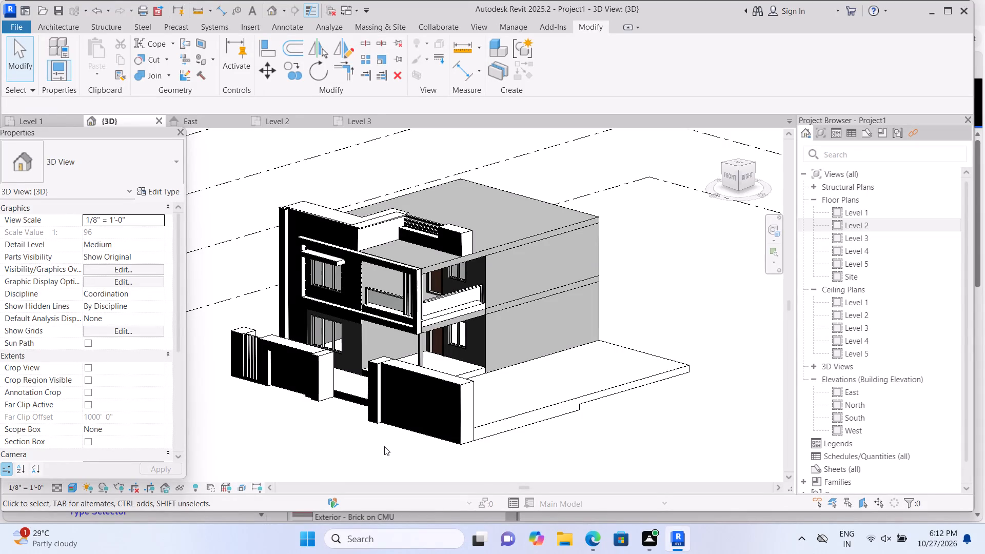
Save the project in the English-Imperial folder as "FRONT ELEVATION EAST FACING G+1 RESIDENCE.rvt".
{"action": "key", "text": "ctrl+s"}
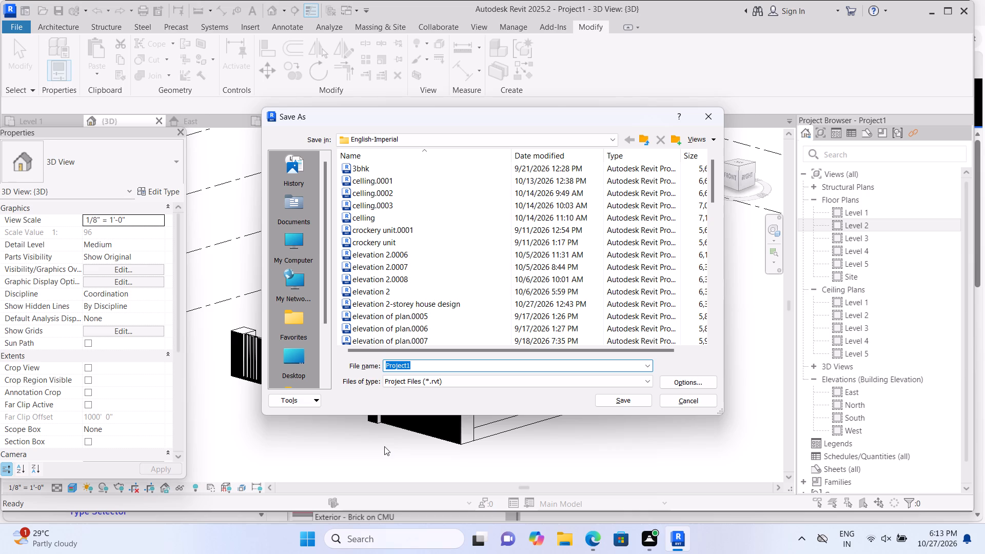
{"action": "left_click", "coordinate": [520, 369]}
{"action": "key", "text": "BackSpace"}
{"action": "key", "text": "BackSpace"}
{"action": "key", "text": "BackSpace"}
{"action": "key", "text": "BackSpace"}
{"action": "key", "text": "BackSpace"}
{"action": "key", "text": "BackSpace"}
{"action": "key", "text": "BackSpace"}
{"action": "key", "text": "BackSpace"}
{"action": "key", "text": "BackSpace"}
{"action": "key", "text": "BackSpace"}
{"action": "key", "text": "BackSpace"}
{"action": "type", "text": "FRONT"}
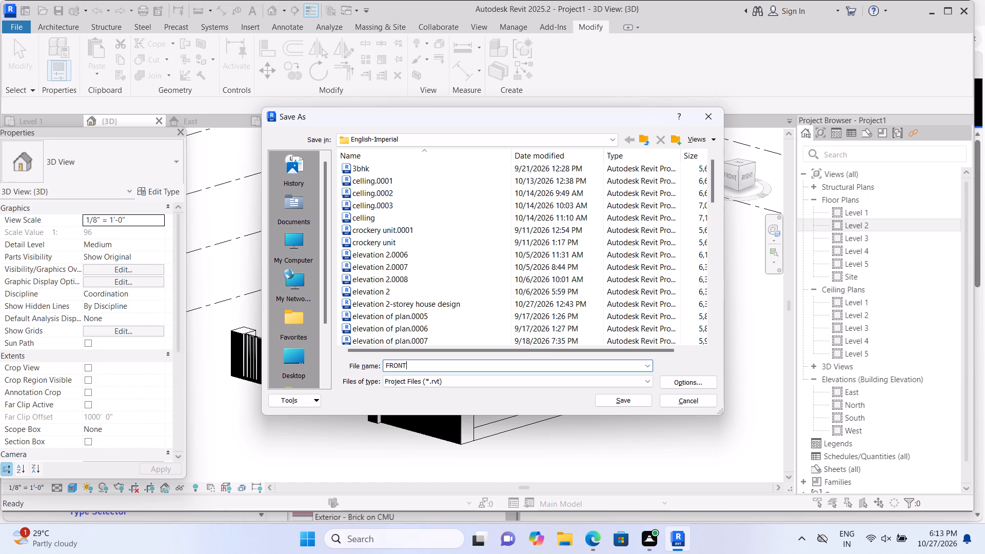
{"action": "key", "text": "space"}
{"action": "type", "text": "ELEVATION"}
{"action": "key", "text": "space"}
{"action": "type", "text": "EASTI"}
{"action": "key", "text": "BackSpace"}
{"action": "key", "text": "space"}
{"action": "type", "text": "FACING"}
{"action": "key", "text": "space"}
{"action": "key", "text": "g"}
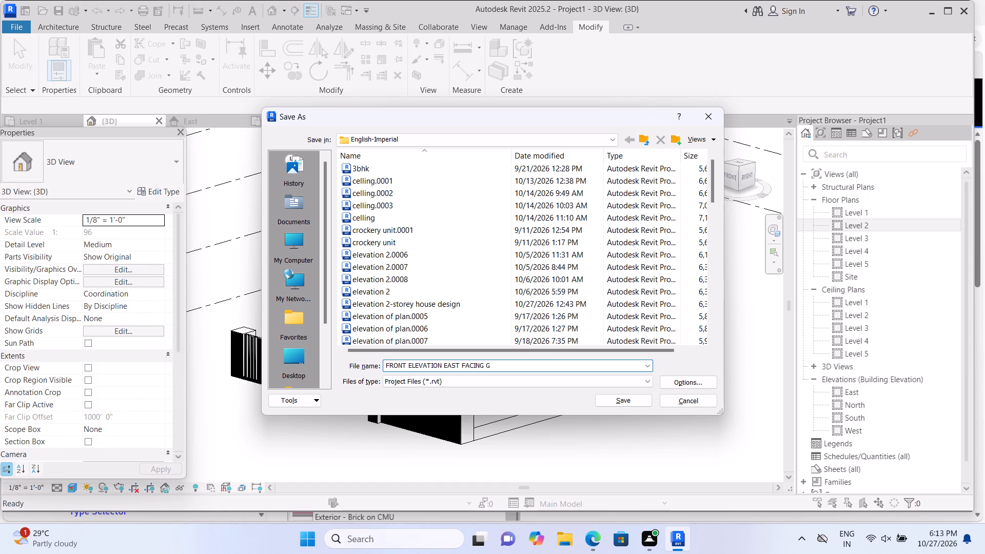
{"action": "type", "text": "+1"}
{"action": "key", "text": "space"}
{"action": "type", "text": "RES"}
{"action": "type", "text": "IDE"}
{"action": "type", "text": "NCE"}
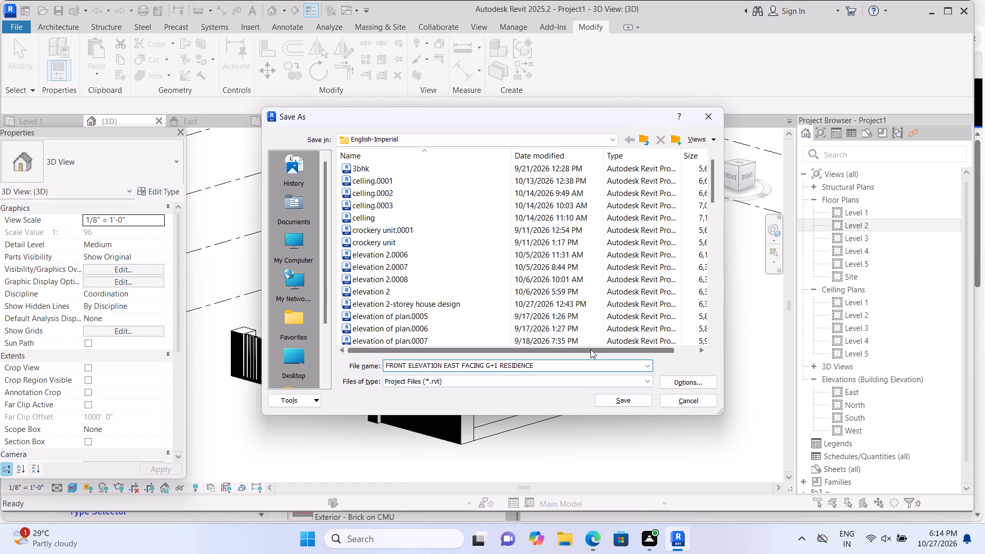
{"action": "type", "text": ".R"}
{"action": "key", "text": "BackSpace"}
{"action": "type", "text": "rvt"}
{"action": "left_click", "coordinate": [619, 403]}
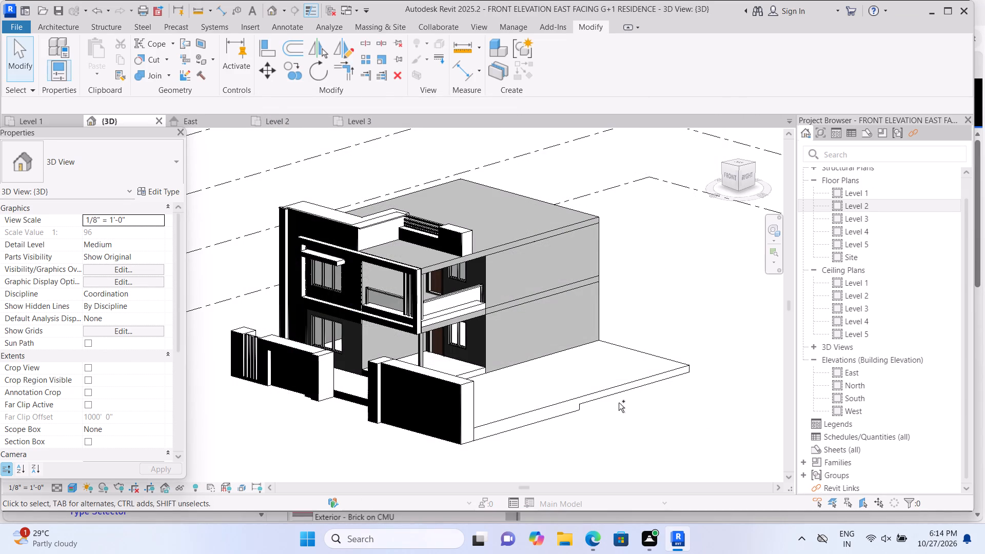
Print the current 3D view with Microsoft Print to PDF, saving it in Documents as "front elevation east facing g+1 residence".
{"action": "key", "text": "ctrl+p"}
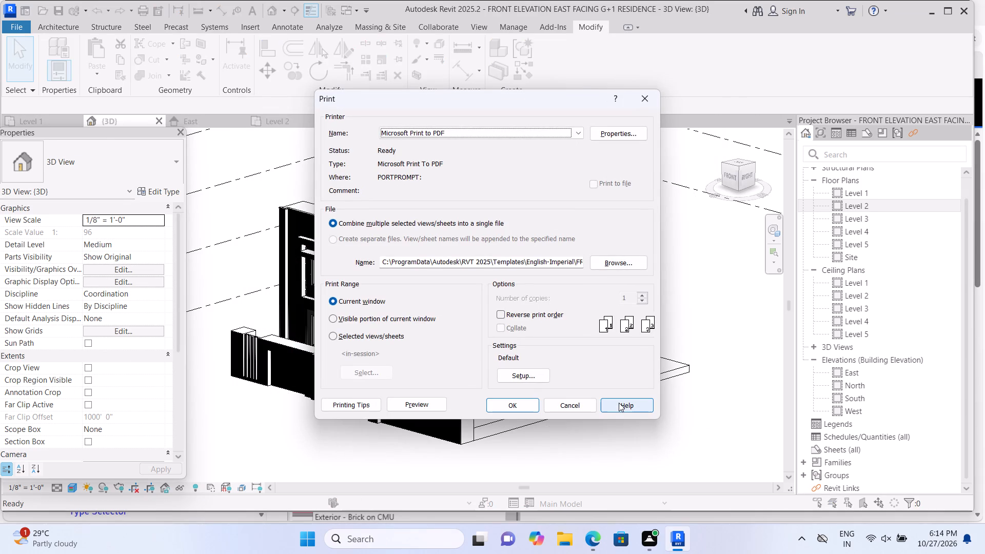
{"action": "left_click", "coordinate": [503, 407]}
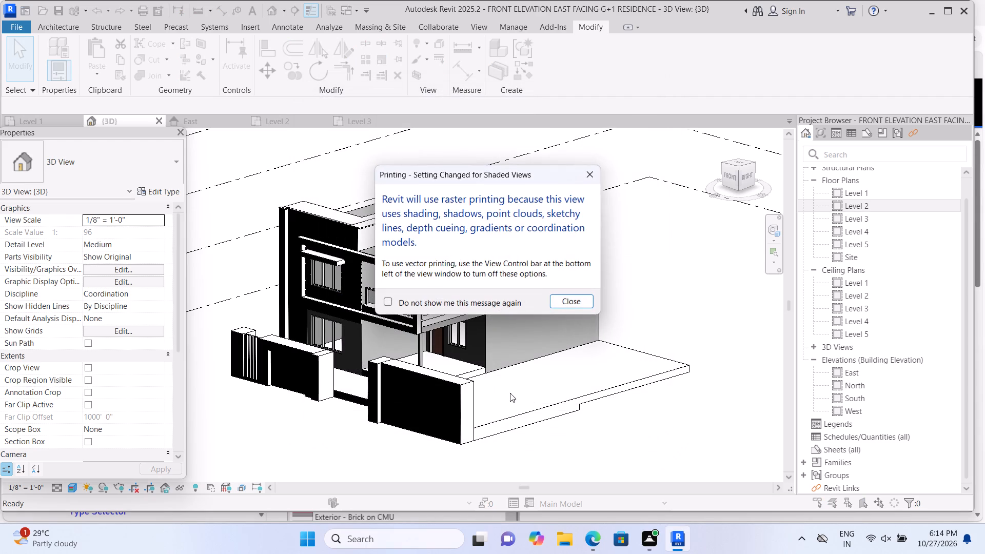
{"action": "left_click", "coordinate": [577, 302]}
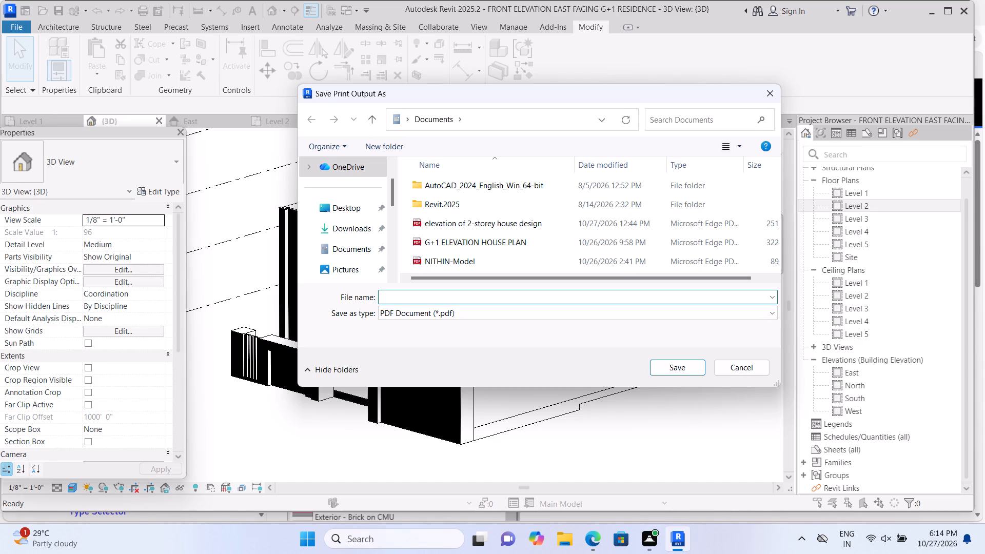
{"action": "type", "text": "front"}
{"action": "key", "text": "space"}
{"action": "type", "text": "elevation"}
{"action": "key", "text": "space"}
{"action": "type", "text": "east"}
{"action": "key", "text": "space"}
{"action": "type", "text": "facing"}
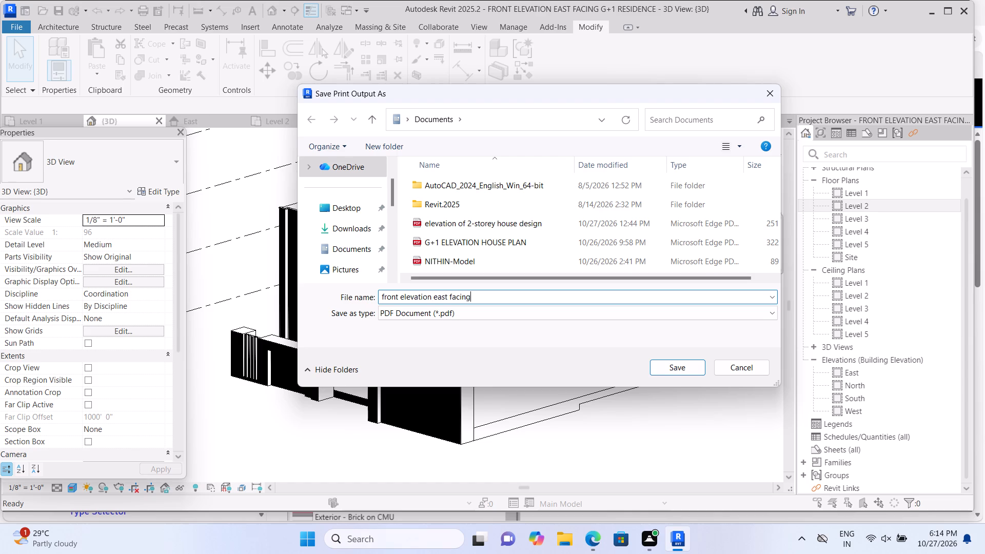
{"action": "key", "text": "space"}
{"action": "key", "text": "g"}
{"action": "type", "text": "+1"}
{"action": "key", "text": "space"}
{"action": "type", "text": "res"}
{"action": "type", "text": "id"}
{"action": "key", "text": "e"}
{"action": "type", "text": "nce"}
{"action": "left_click", "coordinate": [661, 368]}
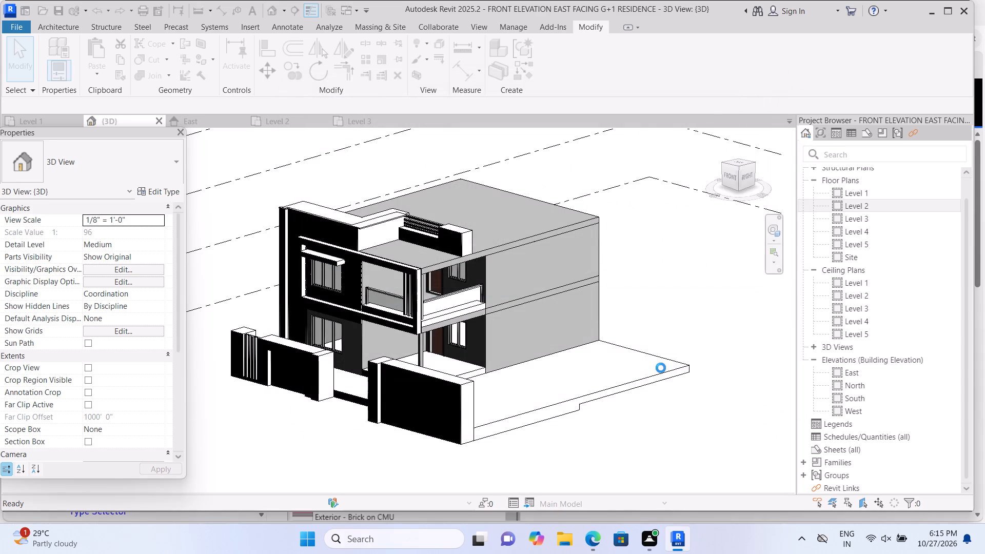